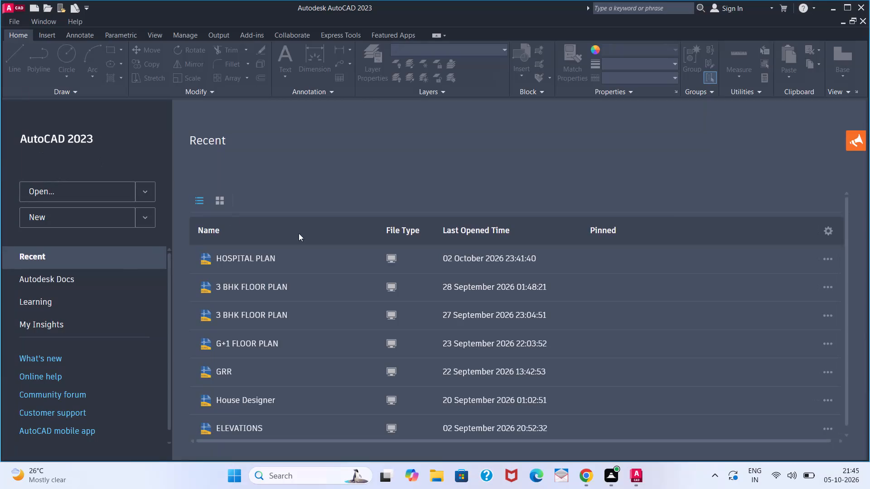
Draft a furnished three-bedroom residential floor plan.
Remove the HOSPITAL PLAN drawing from the recent files list.
{"action": "right_click", "coordinate": [289, 248]}
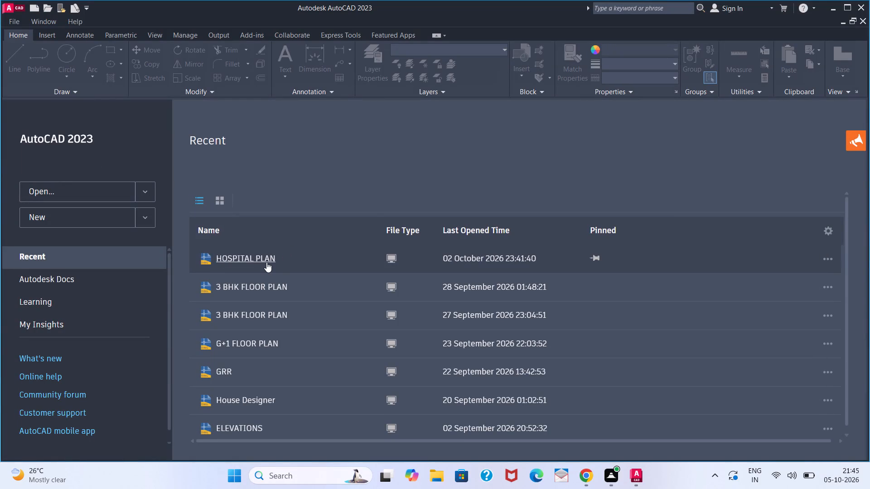
{"action": "right_click", "coordinate": [266, 262]}
{"action": "key", "text": "Delete"}
{"action": "key", "text": "Delete"}
{"action": "right_click", "coordinate": [248, 259]}
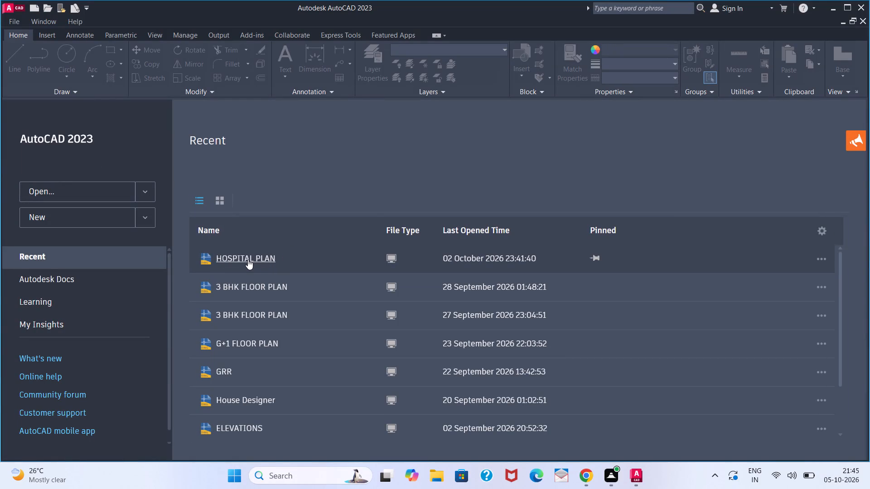
{"action": "left_click", "coordinate": [818, 259]}
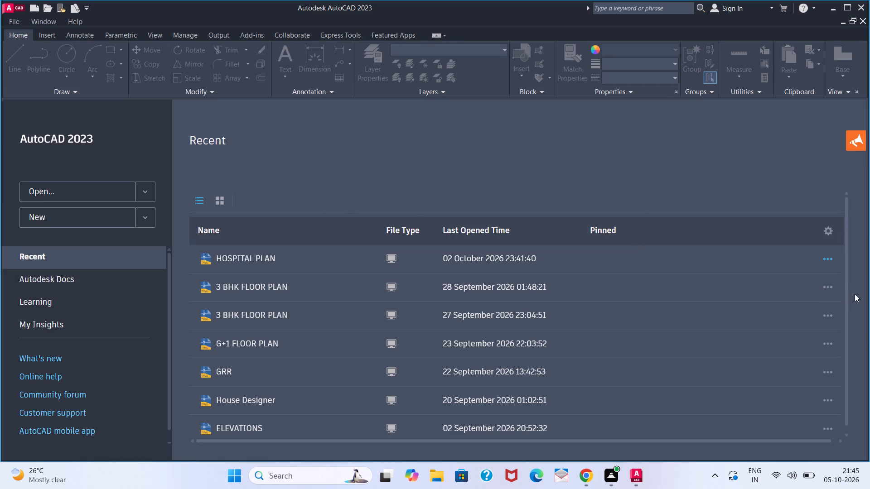
{"action": "left_click", "coordinate": [828, 263]}
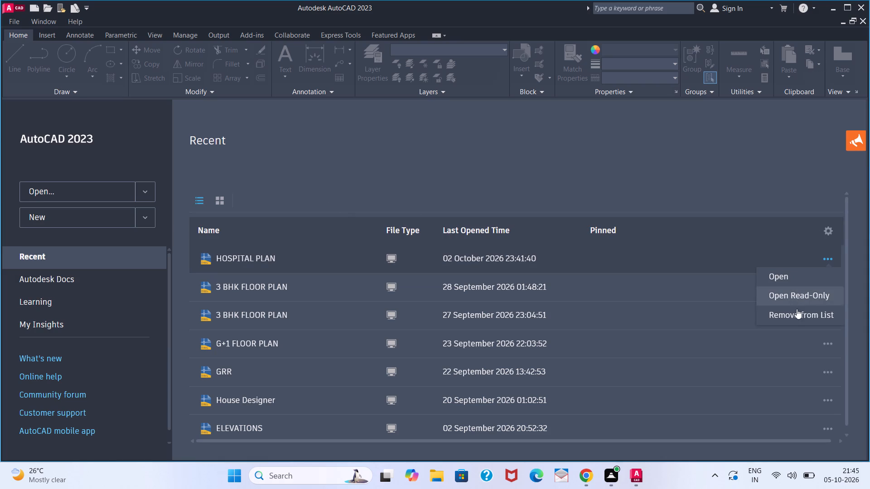
{"action": "left_click", "coordinate": [795, 311]}
Remove both 3 BHK FLOOR PLAN entries from the recent files list.
{"action": "left_click", "coordinate": [822, 261]}
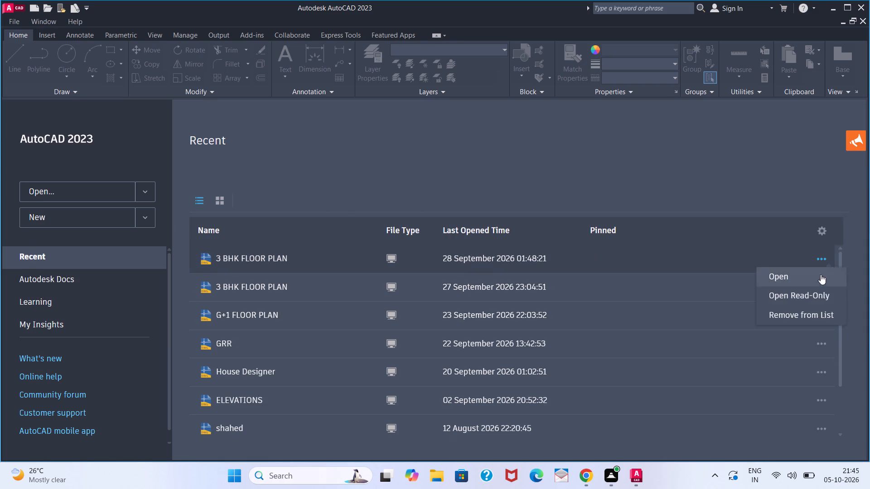
{"action": "left_click", "coordinate": [796, 305]}
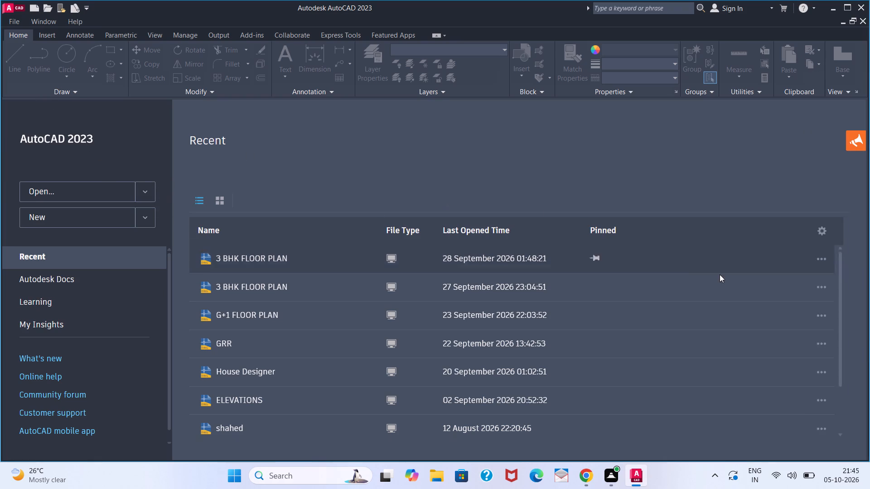
{"action": "left_click", "coordinate": [826, 260]}
{"action": "left_click", "coordinate": [805, 310]}
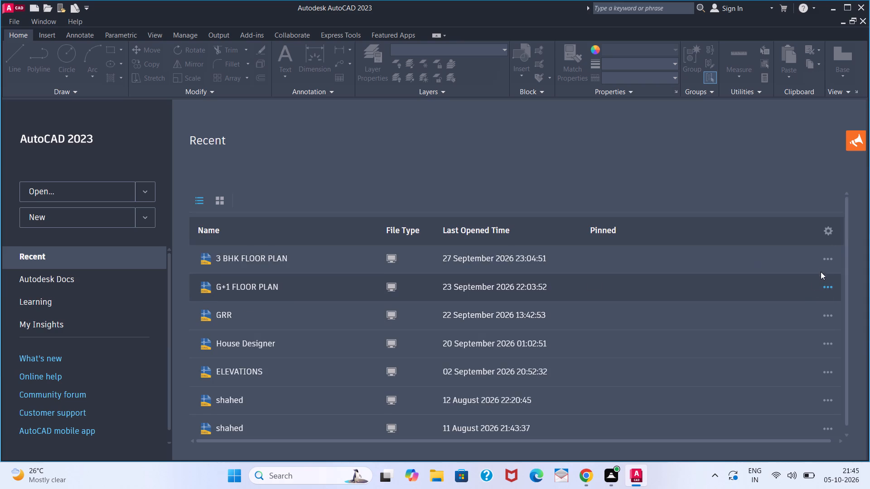
{"action": "left_click", "coordinate": [823, 262]}
{"action": "left_click", "coordinate": [797, 308]}
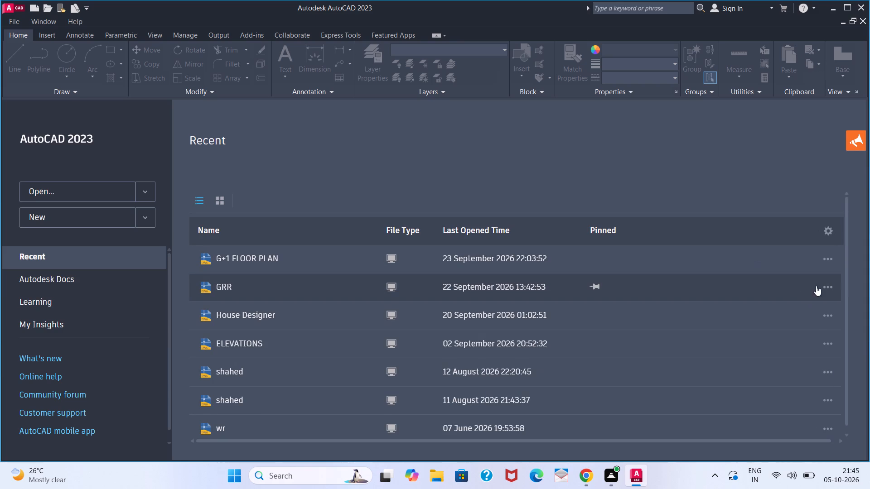
Remove the G+1 FLOOR PLAN, GRR and House Designer drawings from the recent files list.
{"action": "left_click", "coordinate": [825, 264]}
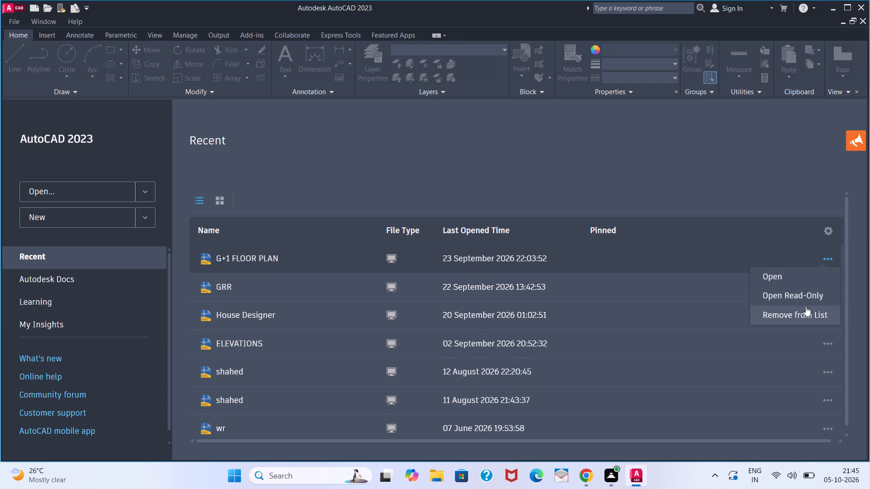
{"action": "left_click", "coordinate": [806, 306]}
{"action": "left_click", "coordinate": [818, 262]}
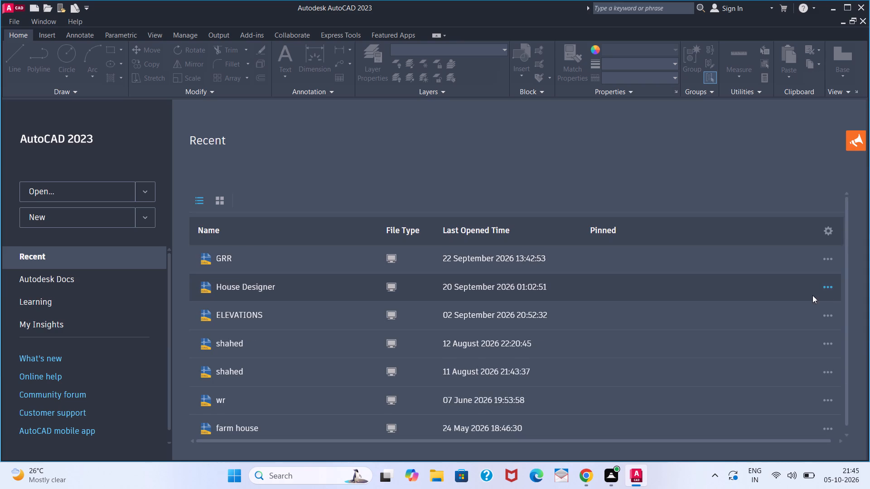
{"action": "left_click", "coordinate": [825, 259]}
{"action": "left_click", "coordinate": [800, 312]}
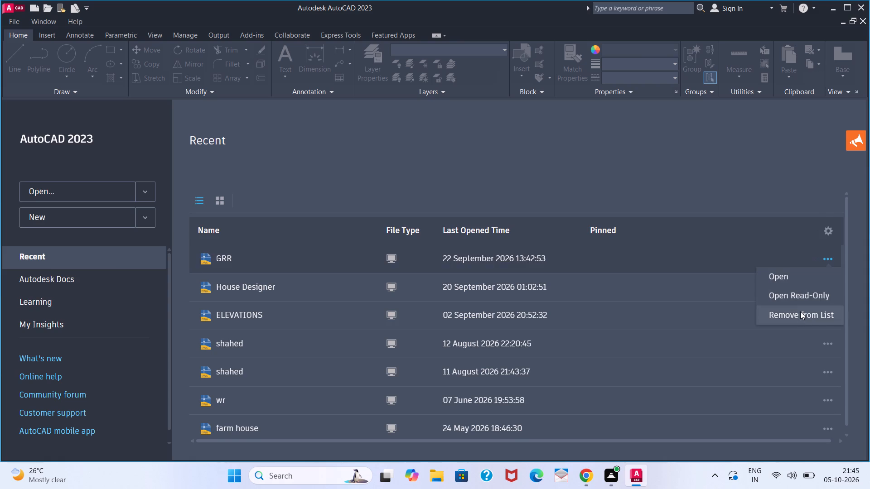
{"action": "left_click", "coordinate": [824, 258]}
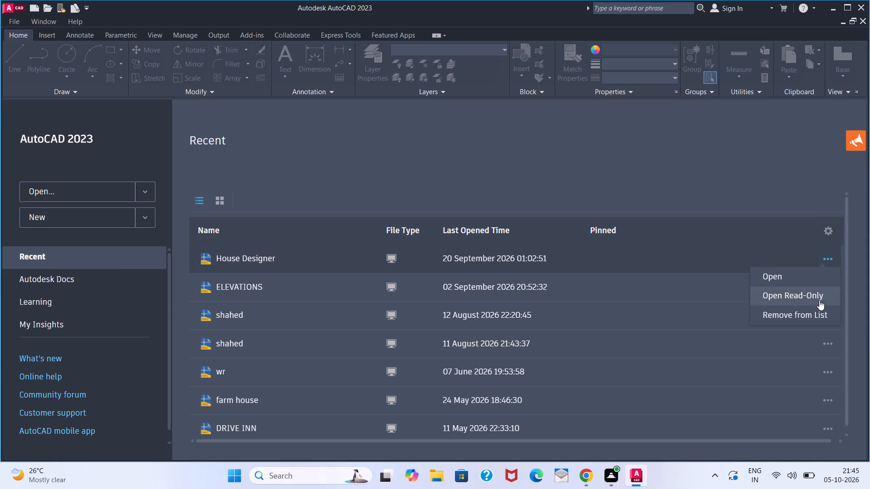
{"action": "left_click", "coordinate": [805, 311]}
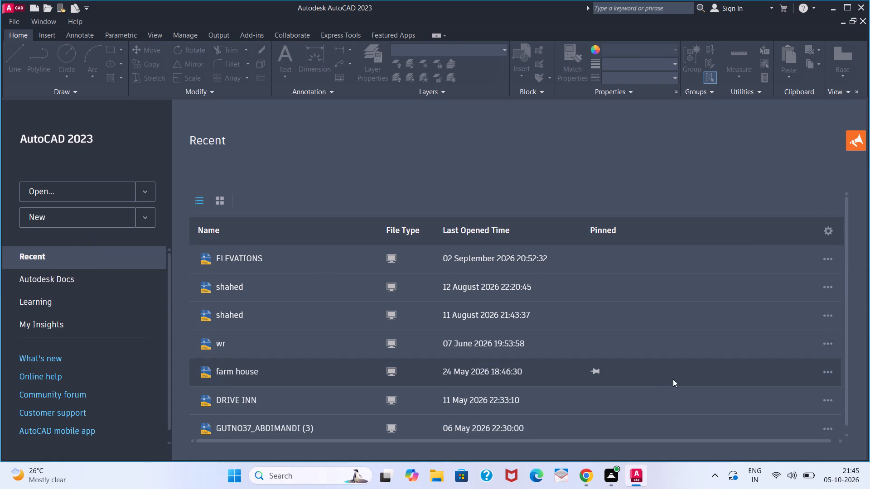
Remove the wr and QGUda190925_5 (1) drawings from the recent files list.
{"action": "left_click", "coordinate": [824, 341]}
{"action": "left_click", "coordinate": [780, 392]}
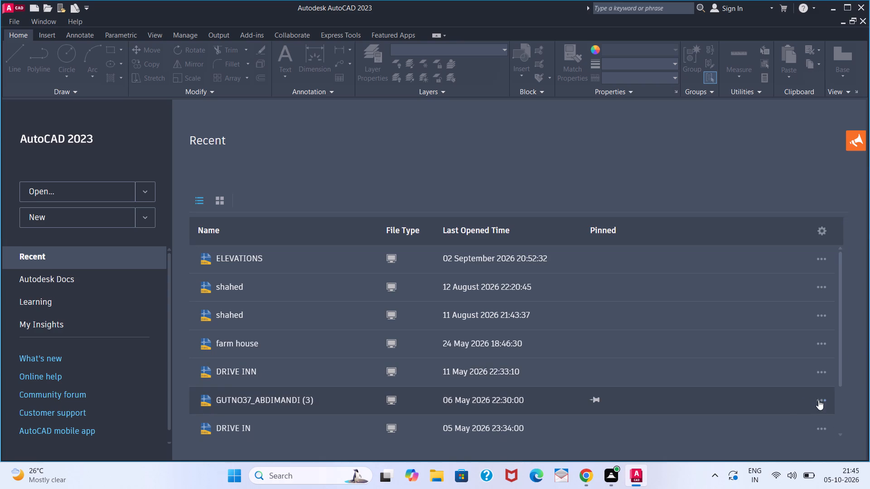
{"action": "scroll", "coordinate": [264, 350], "scroll_direction": "up", "scroll_amount": 3}
{"action": "scroll", "coordinate": [264, 350], "scroll_direction": "down", "scroll_amount": 7}
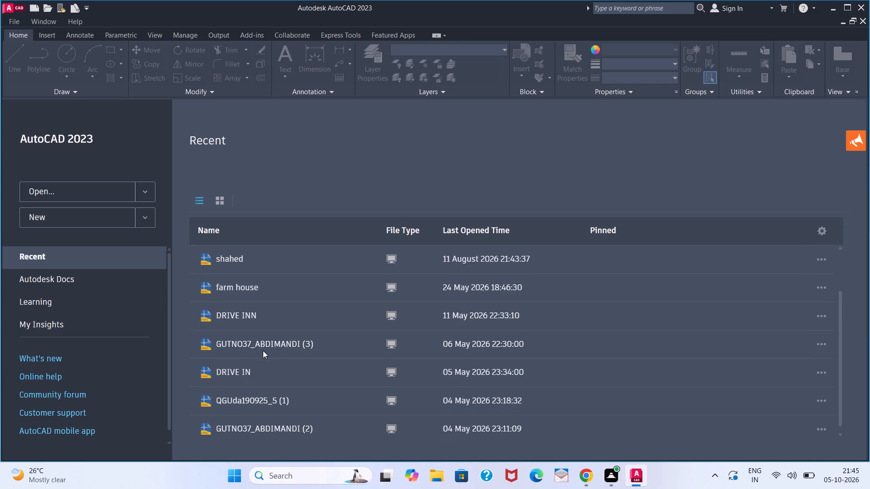
{"action": "scroll", "coordinate": [264, 349], "scroll_direction": "down", "scroll_amount": 6}
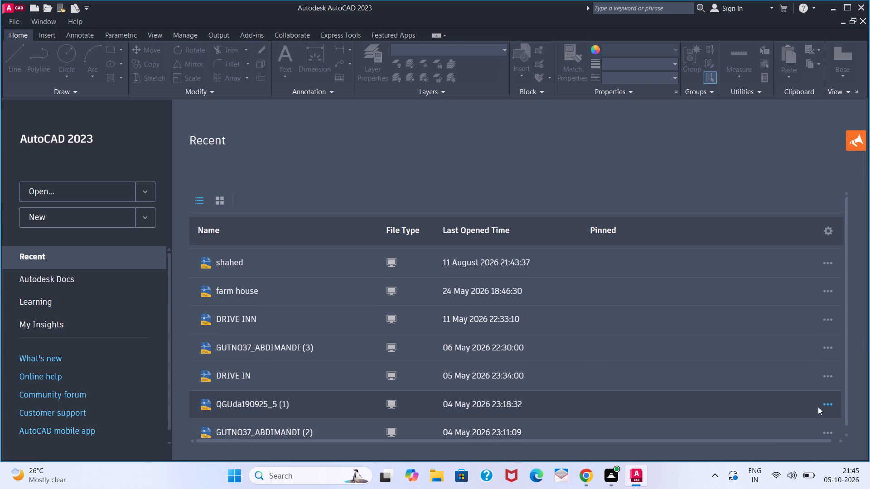
{"action": "left_click", "coordinate": [818, 407]}
{"action": "left_click", "coordinate": [822, 403]}
{"action": "left_click", "coordinate": [792, 387]}
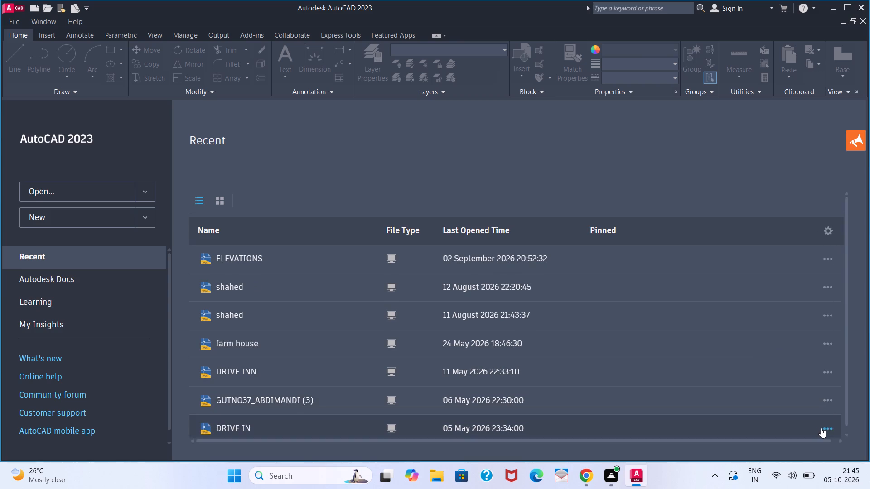
Create a new blank drawing.
{"action": "scroll", "coordinate": [819, 423], "scroll_direction": "down", "scroll_amount": 18}
{"action": "left_click", "coordinate": [61, 215]}
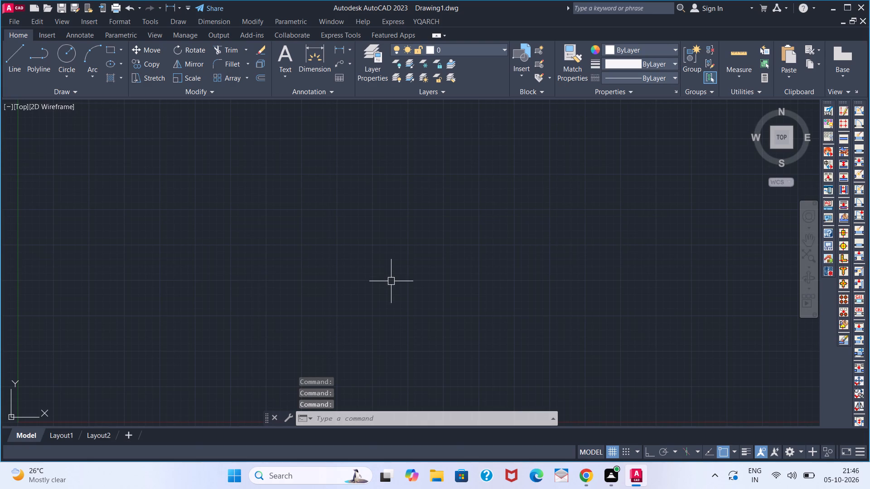
Set the drawing's length units to Engineering with 0'-0" precision.
{"action": "scroll", "coordinate": [396, 280], "scroll_direction": "down", "scroll_amount": 9}
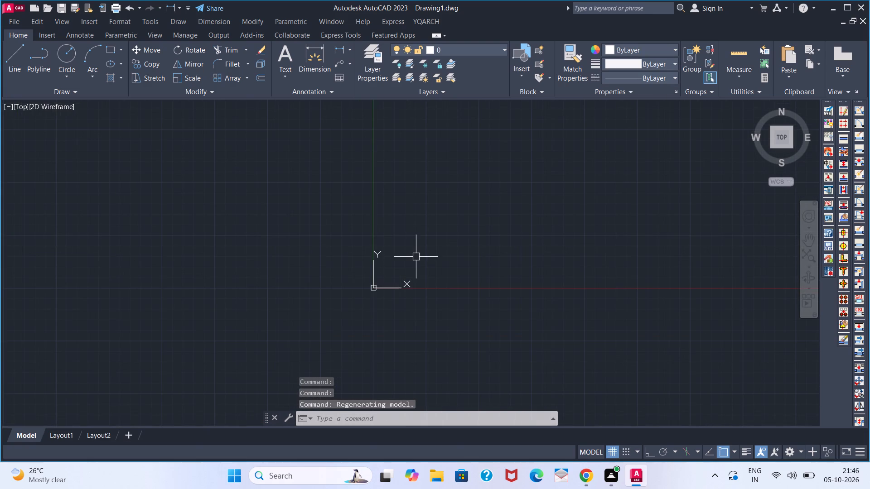
{"action": "type", "text": "UN"}
{"action": "key", "text": "Return"}
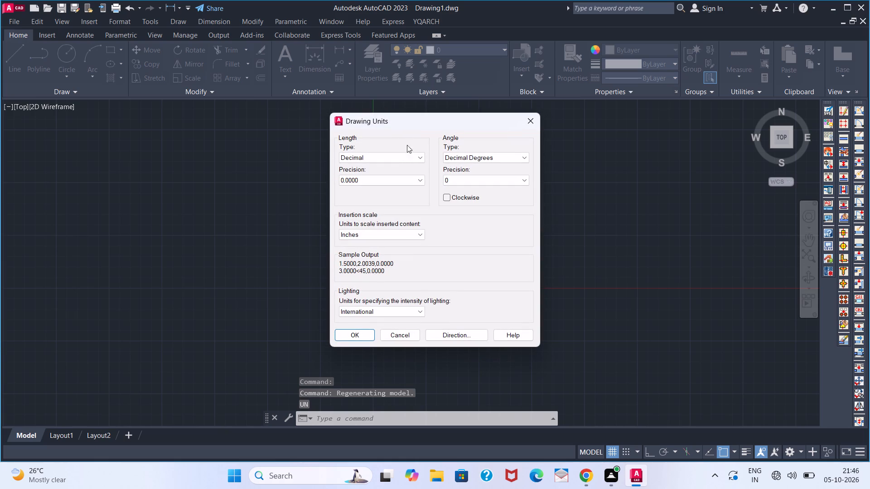
{"action": "left_click", "coordinate": [405, 163]}
{"action": "left_click", "coordinate": [405, 158]}
{"action": "left_click", "coordinate": [409, 179]}
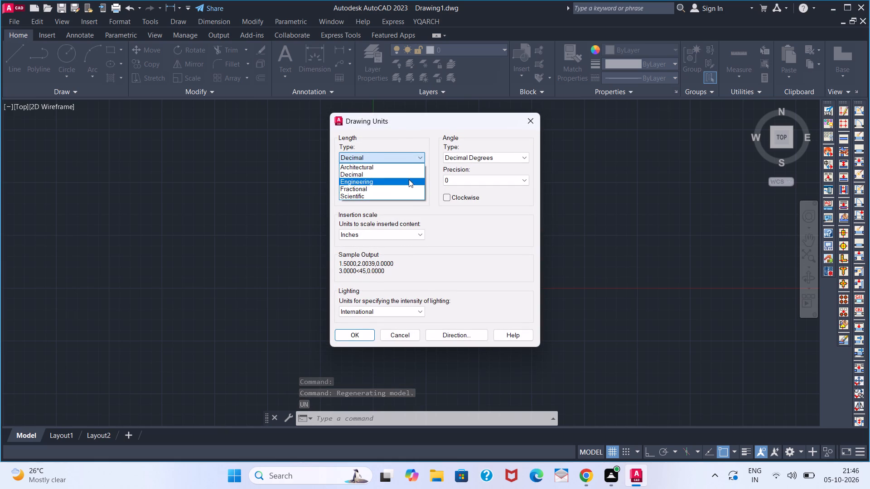
{"action": "left_click", "coordinate": [409, 179]}
{"action": "left_click", "coordinate": [409, 188]}
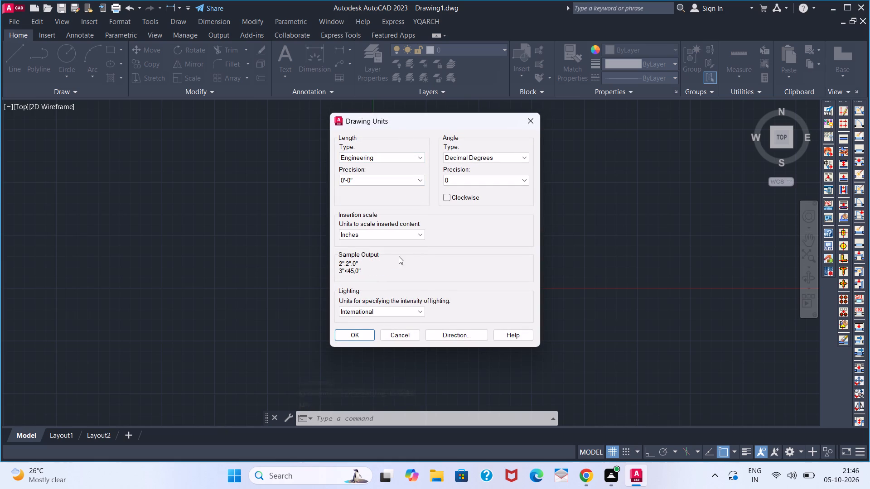
{"action": "left_click", "coordinate": [353, 332]}
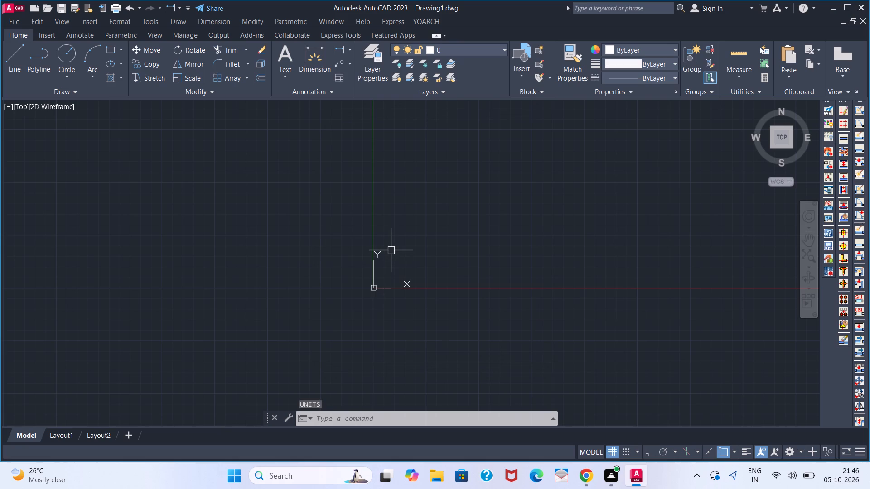
Set the model space limits from 0,0 to 100',100' and apply Zoom All.
{"action": "type", "text": "LIM"}
{"action": "key", "text": "Return"}
{"action": "type", "text": "0,0,"}
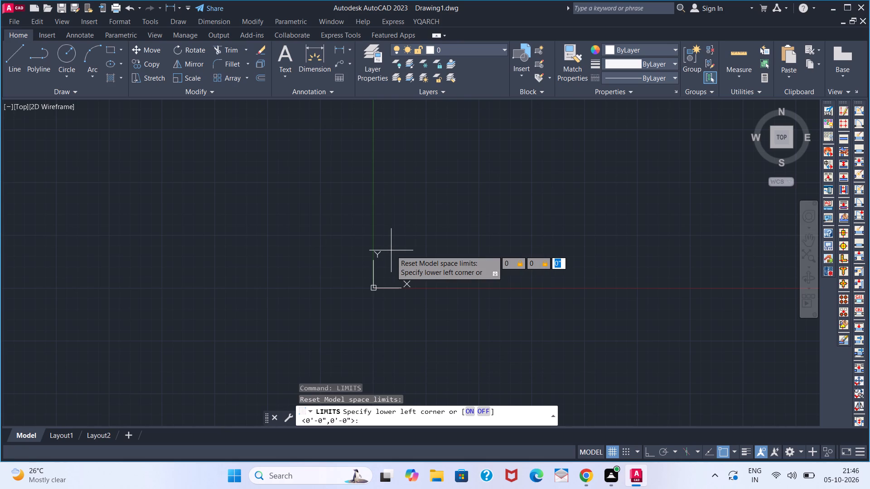
{"action": "key", "text": "BackSpace"}
{"action": "key", "text": "Return"}
{"action": "key", "text": "Return"}
{"action": "type", "text": "100'"}
{"action": "type", "text": ",100"}
{"action": "key", "text": "apostrophe"}
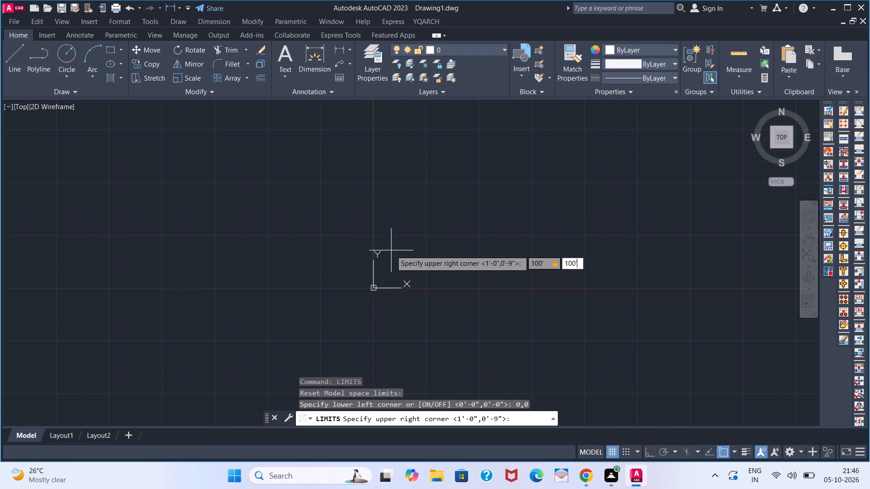
{"action": "key", "text": "Return"}
{"action": "key", "text": "z"}
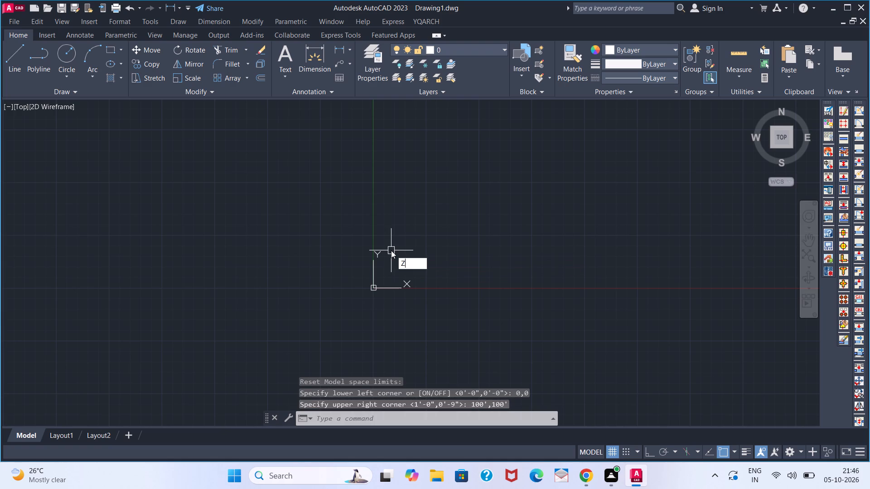
{"action": "key", "text": "Return"}
{"action": "key", "text": "a"}
{"action": "key", "text": "Return"}
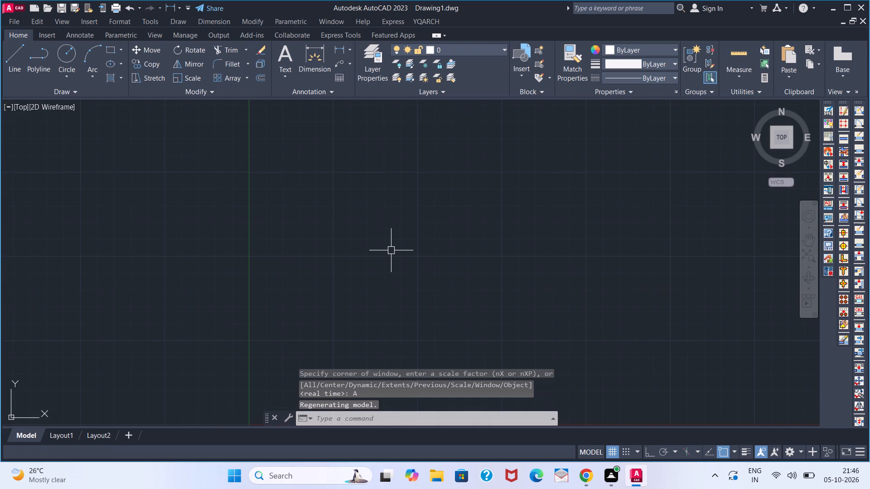
Modify the Standard dimension style's primary units to Engineering format with 0'-0" precision.
{"action": "left_click", "coordinate": [324, 96]}
{"action": "left_click", "coordinate": [276, 117]}
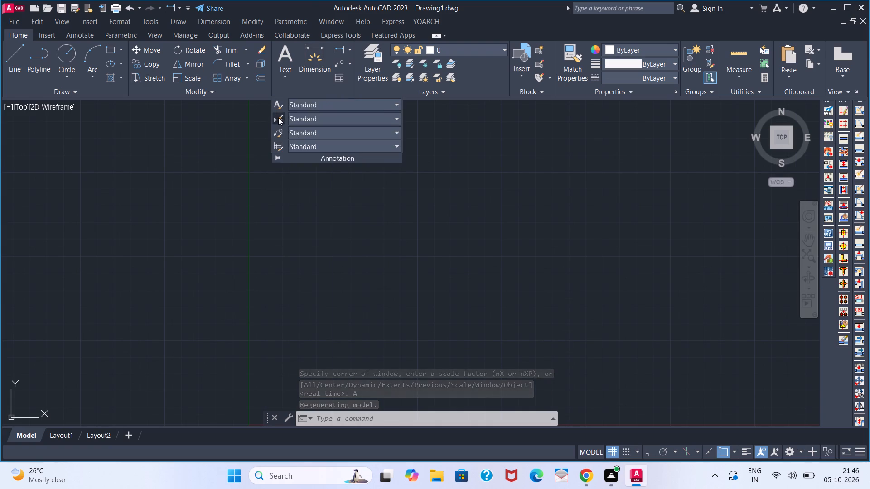
{"action": "left_click", "coordinate": [554, 212]}
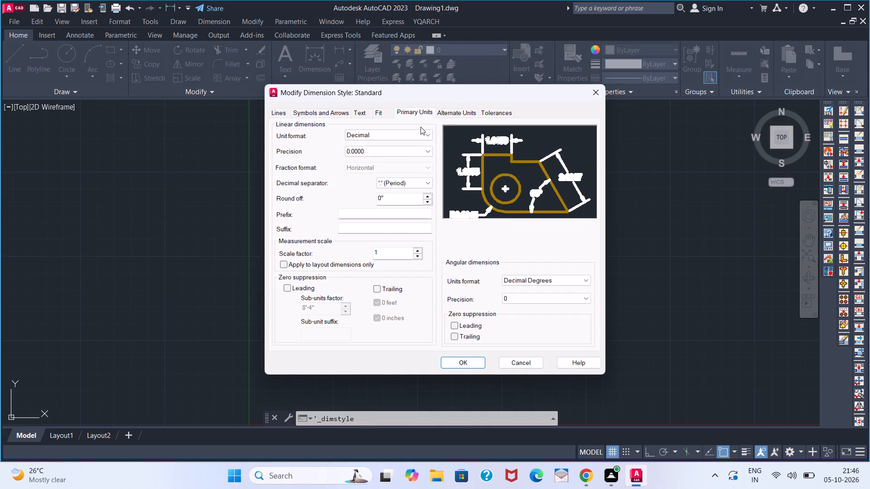
{"action": "left_click", "coordinate": [417, 125]}
{"action": "left_click", "coordinate": [411, 134]}
{"action": "left_click", "coordinate": [399, 158]}
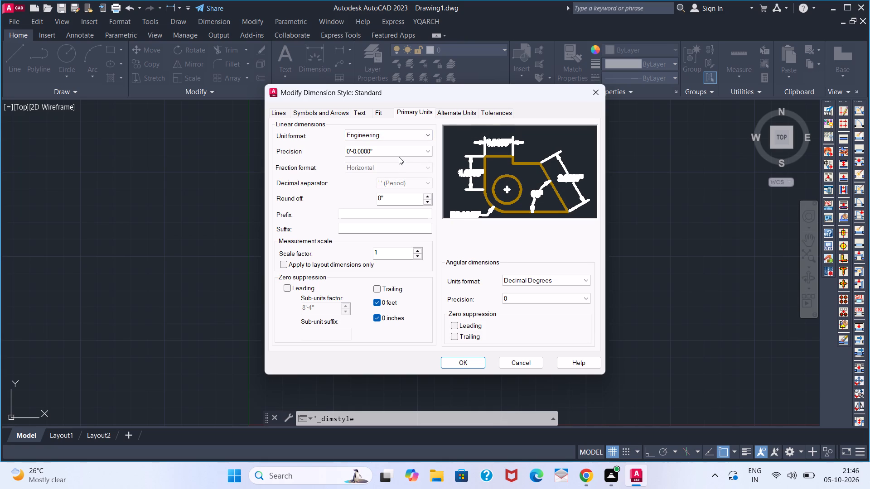
{"action": "left_click", "coordinate": [399, 157]}
{"action": "left_click", "coordinate": [399, 151]}
{"action": "left_click", "coordinate": [397, 159]}
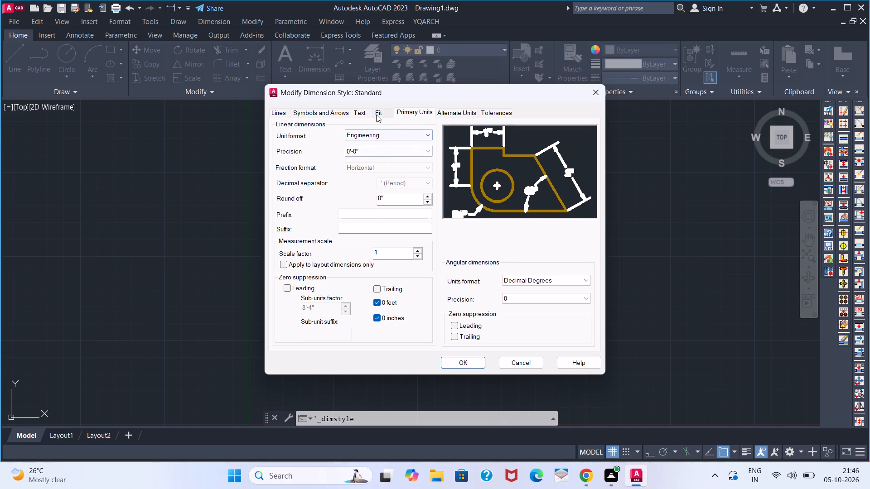
Set the Standard dimension style's text height to 10" and make the style current.
{"action": "left_click", "coordinate": [371, 105]}
{"action": "left_click", "coordinate": [365, 110]}
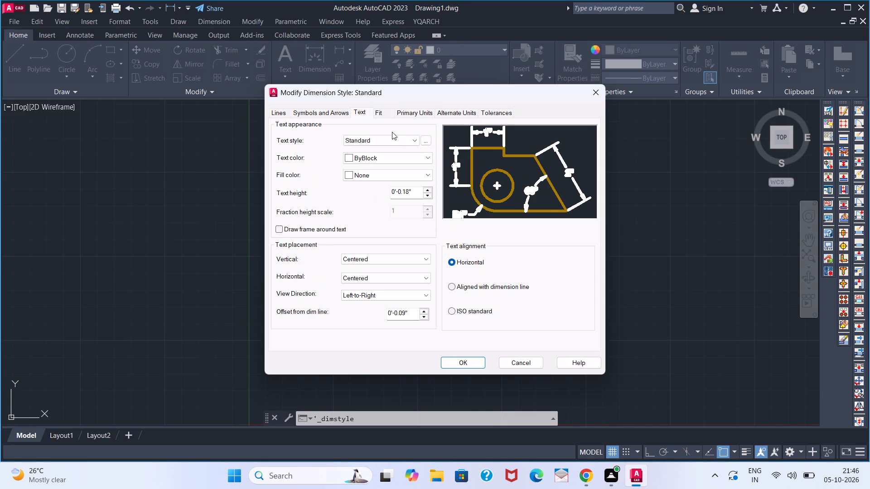
{"action": "left_click_drag", "start_coordinate": [415, 192], "coordinate": [318, 192]}
{"action": "type", "text": "10"}
{"action": "key", "text": "Return"}
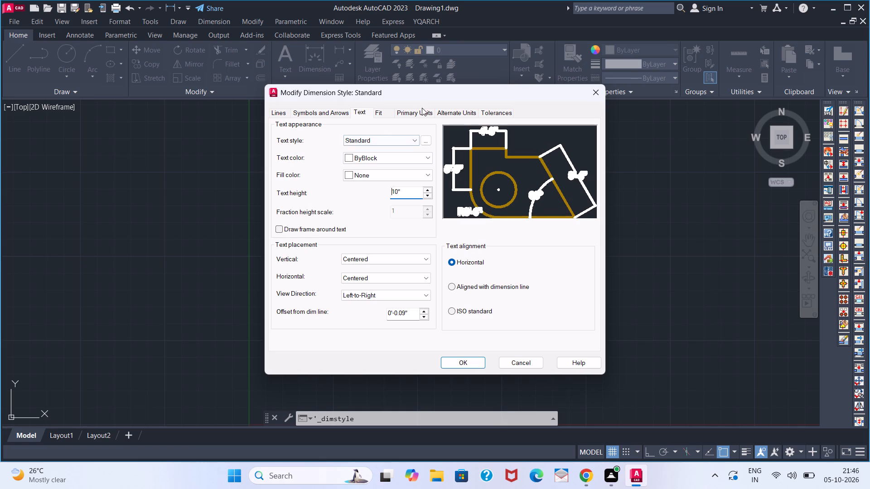
{"action": "left_click", "coordinate": [422, 108]}
{"action": "left_click", "coordinate": [422, 110]}
{"action": "left_click", "coordinate": [357, 111]}
{"action": "left_click", "coordinate": [480, 360]}
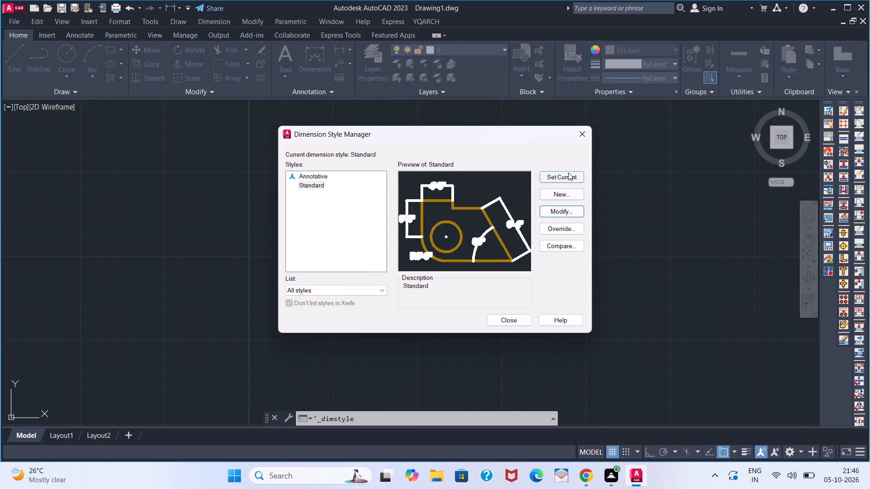
{"action": "left_click", "coordinate": [568, 173]}
{"action": "left_click", "coordinate": [514, 327]}
{"action": "left_click", "coordinate": [516, 320]}
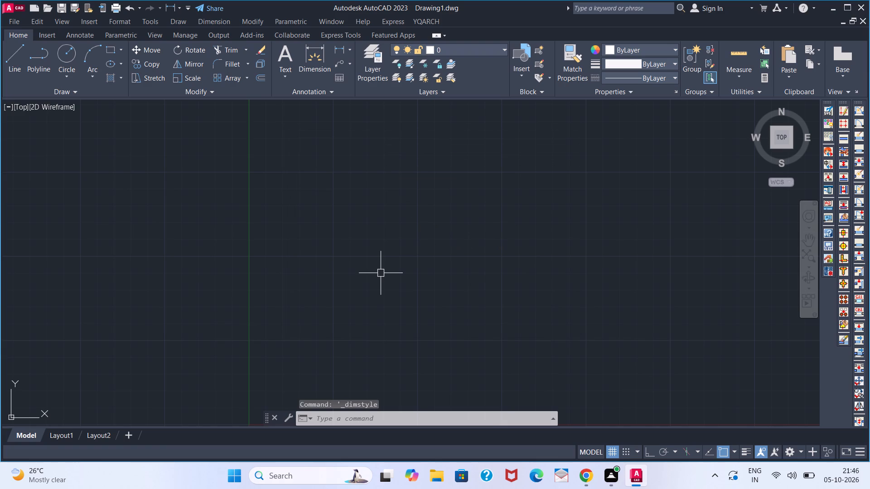
With Ortho on, draw a closed rectangle of lines 32' wide and 45' high, just above the X axis beyond the origin.
{"action": "scroll", "coordinate": [414, 289], "scroll_direction": "down", "scroll_amount": 1}
{"action": "middle_click_drag", "start_coordinate": [414, 289], "coordinate": [327, 278]}
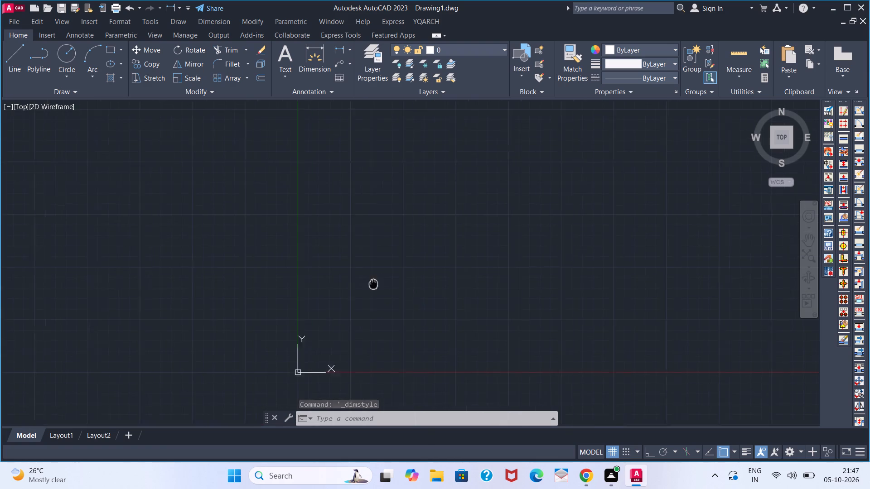
{"action": "middle_click_drag", "start_coordinate": [327, 278], "coordinate": [228, 301]}
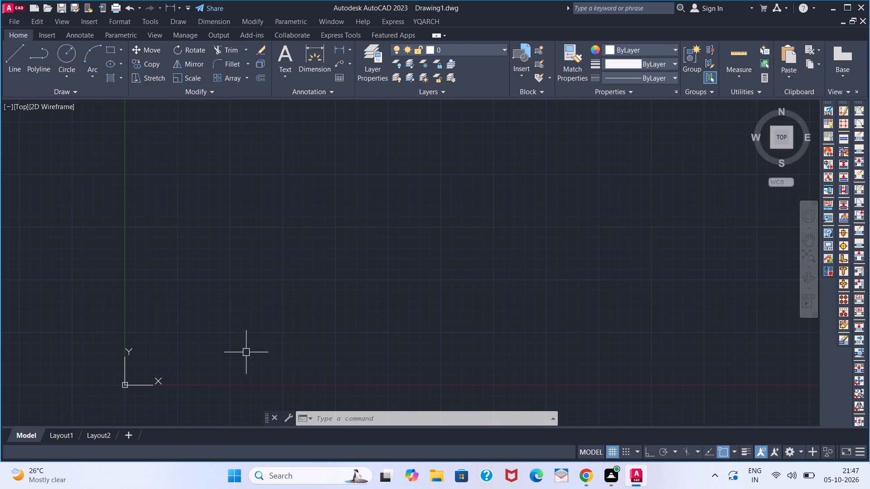
{"action": "type", "text": "L4"}
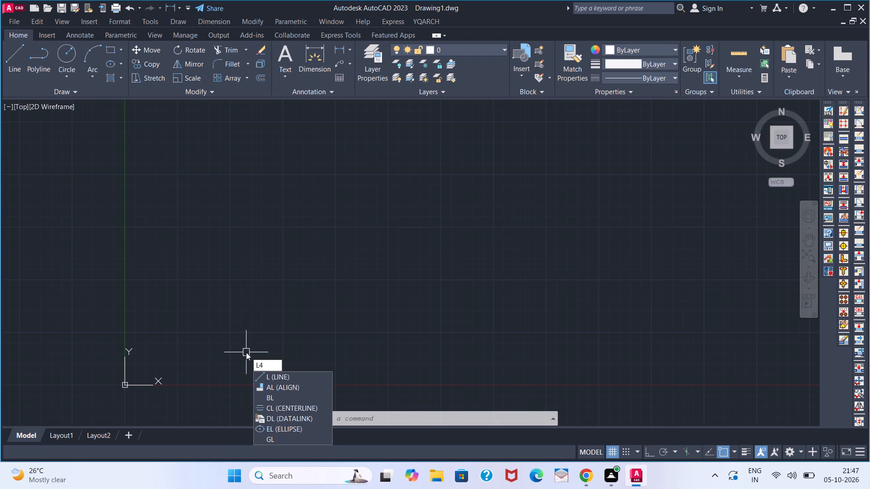
{"action": "key", "text": "BackSpace"}
{"action": "key", "text": "Return"}
{"action": "left_click", "coordinate": [246, 352]}
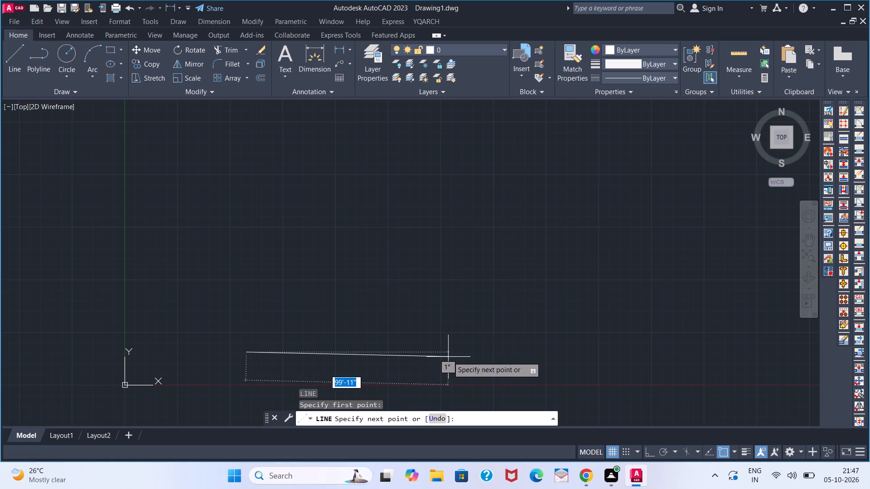
{"action": "left_click", "coordinate": [649, 455]}
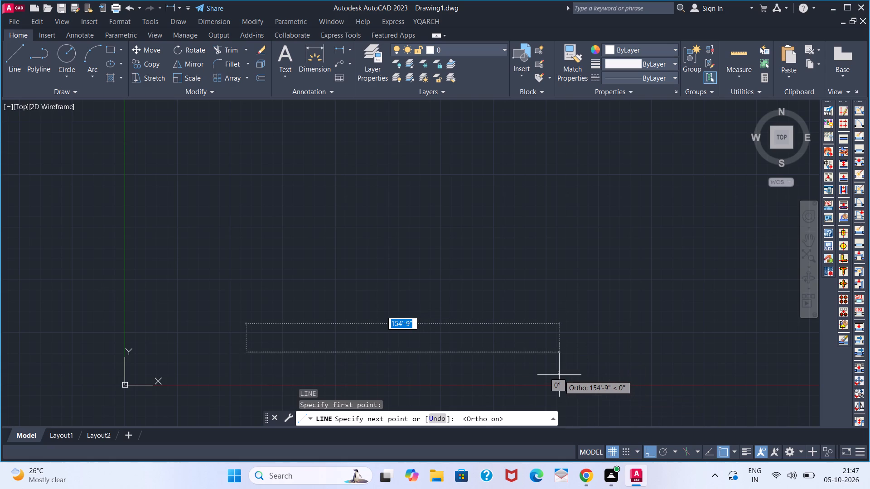
{"action": "type", "text": "32'"}
{"action": "key", "text": "Return"}
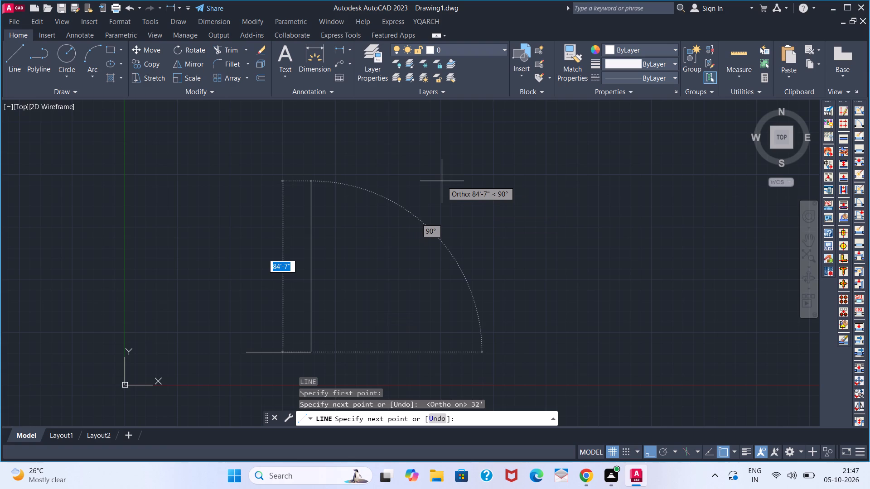
{"action": "key", "text": "5"}
{"action": "key", "text": "BackSpace"}
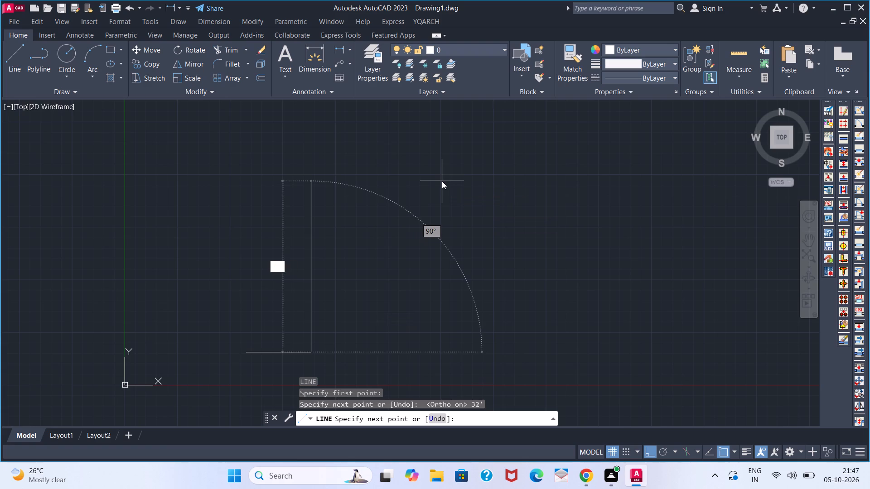
{"action": "type", "text": "45'"}
{"action": "key", "text": "Return"}
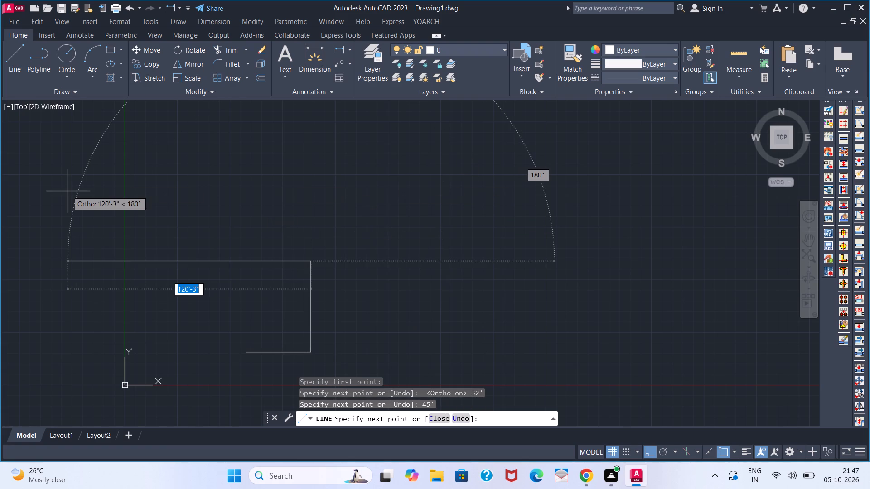
{"action": "type", "text": "32'"}
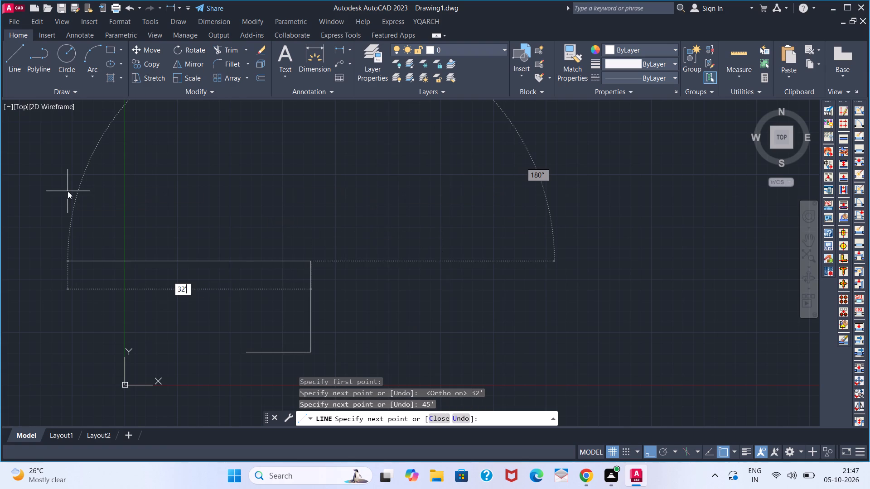
{"action": "key", "text": "Return"}
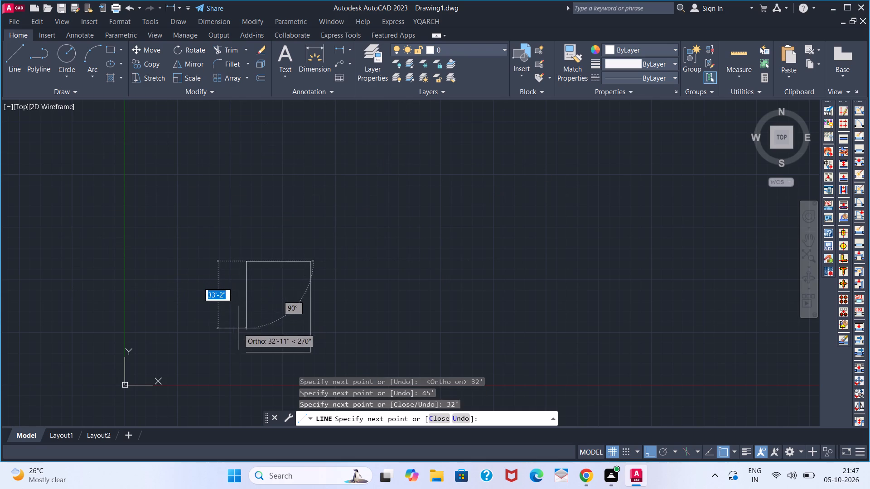
{"action": "left_click", "coordinate": [245, 348]}
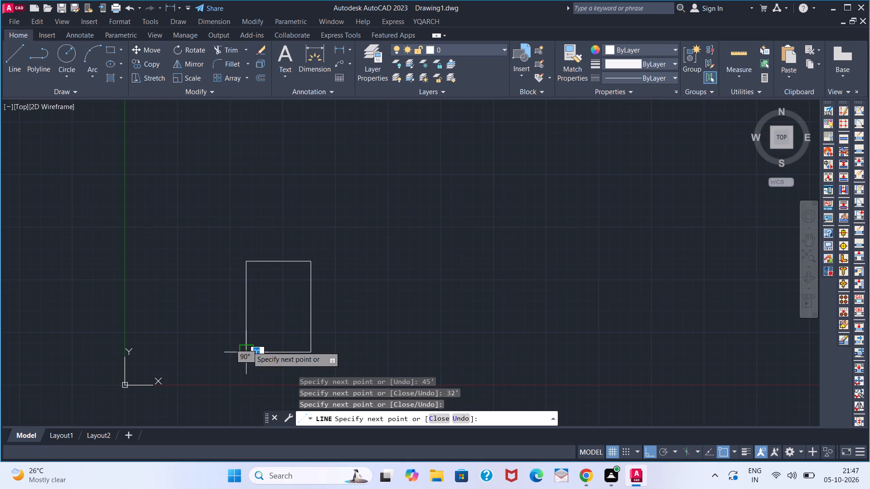
{"action": "key", "text": "space"}
Offset all four sides of the rectangle inward by 9" to form the wall thickness.
{"action": "type", "text": "O"}
{"action": "key", "text": "space"}
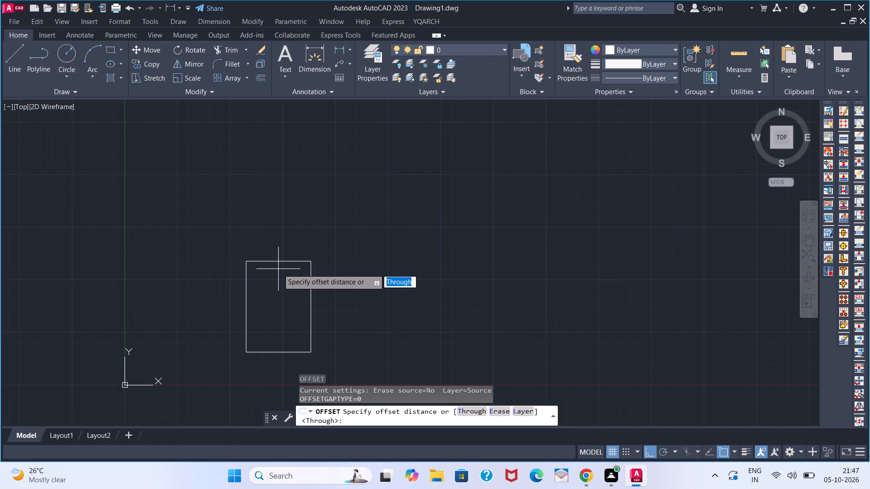
{"action": "key", "text": "9"}
{"action": "key", "text": "Return"}
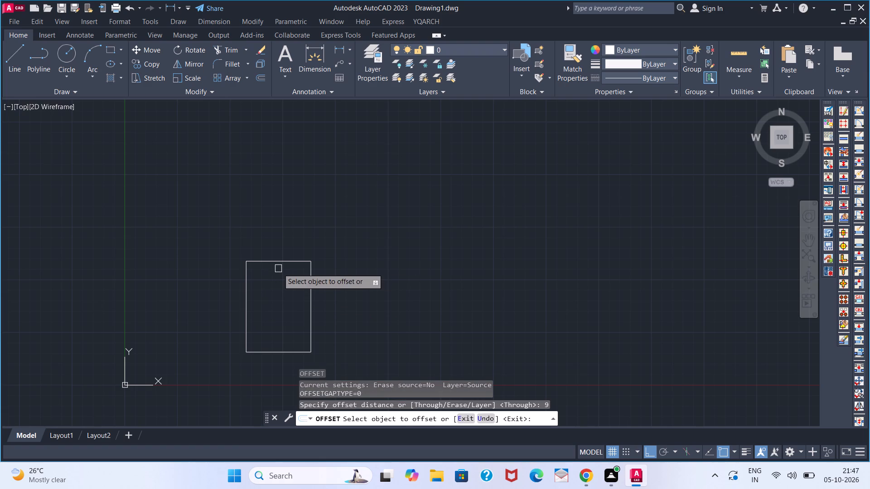
{"action": "left_click", "coordinate": [276, 258]}
{"action": "left_click", "coordinate": [275, 304]}
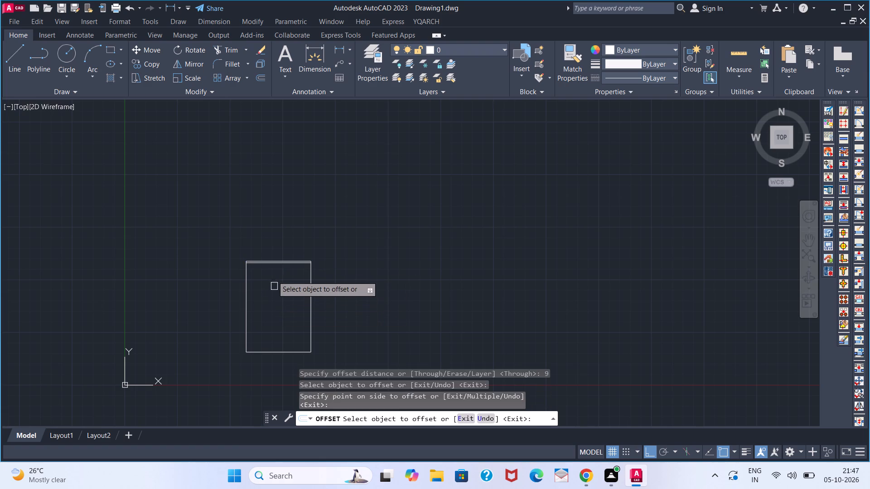
{"action": "left_click", "coordinate": [246, 273]}
{"action": "left_click", "coordinate": [309, 274]}
{"action": "left_click", "coordinate": [312, 278]}
{"action": "left_click", "coordinate": [251, 285]}
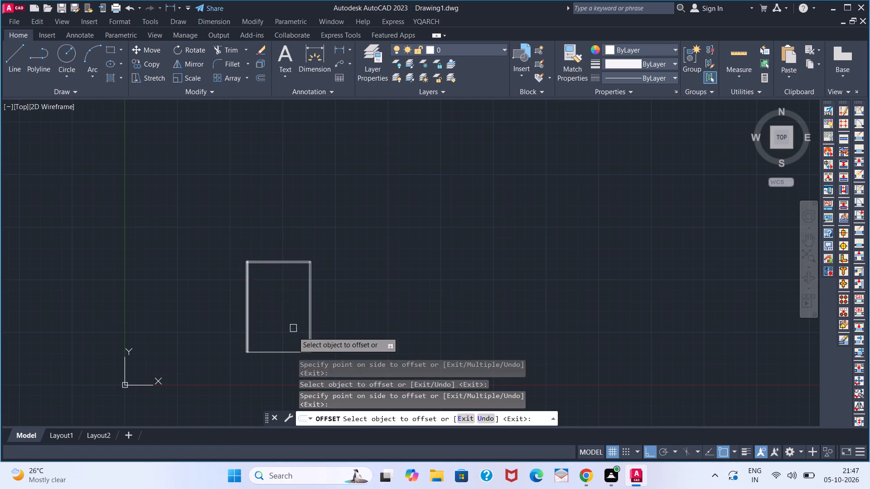
{"action": "left_click", "coordinate": [287, 353]}
{"action": "left_click", "coordinate": [285, 268]}
{"action": "key", "text": "space"}
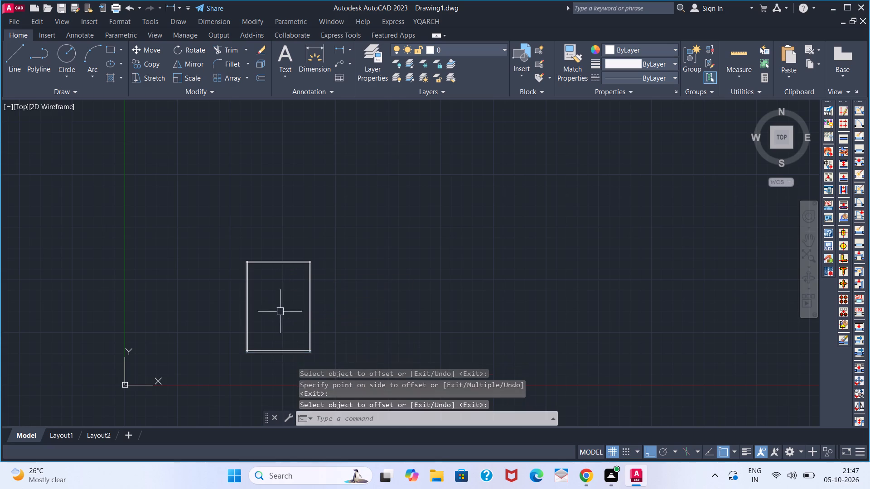
Trim the overlapping inner wall lines at the two upper corners of the rectangle.
{"action": "scroll", "coordinate": [236, 252], "scroll_direction": "up", "scroll_amount": 4}
{"action": "middle_click_drag", "start_coordinate": [324, 301], "coordinate": [178, 177]}
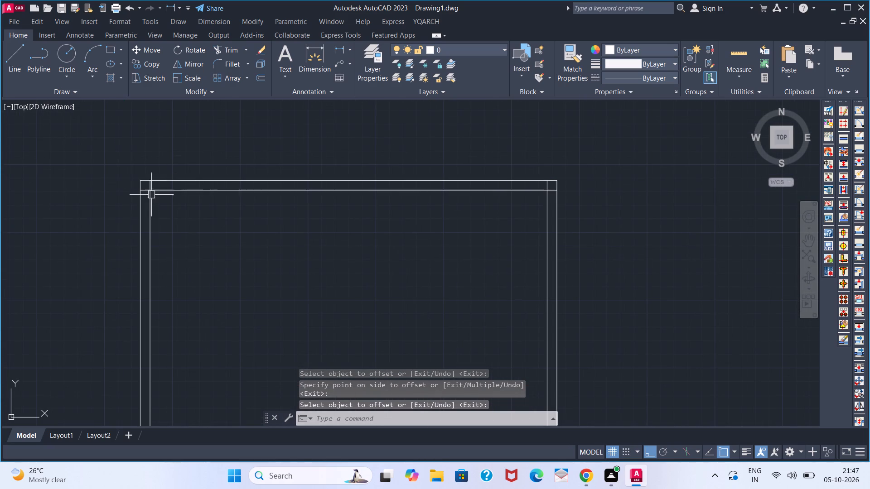
{"action": "type", "text": "TR"}
{"action": "key", "text": "space"}
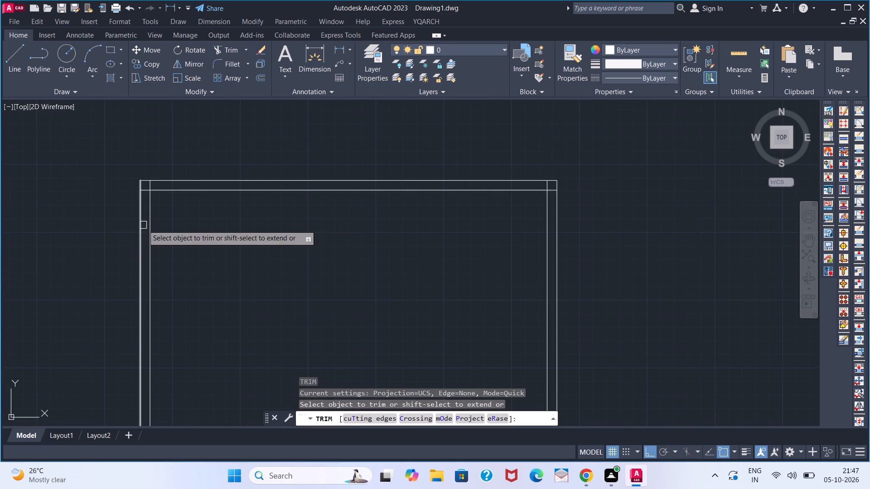
{"action": "scroll", "coordinate": [145, 191], "scroll_direction": "up", "scroll_amount": 3}
{"action": "left_click", "coordinate": [145, 189]}
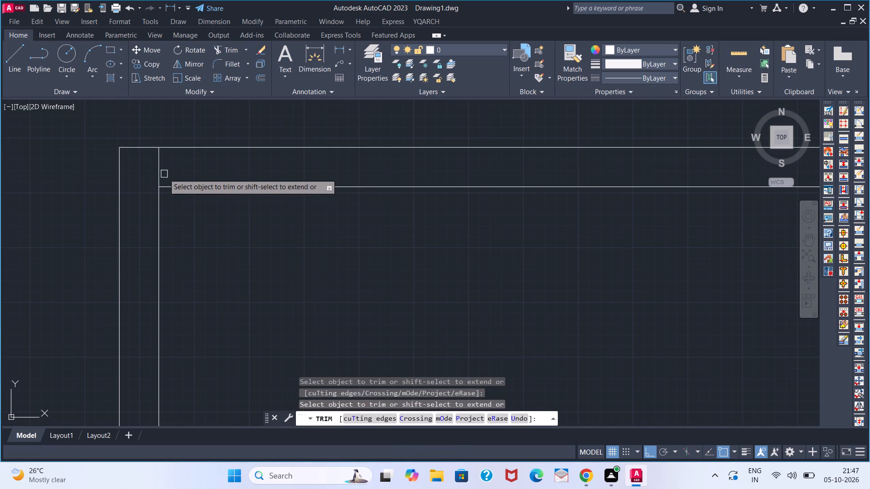
{"action": "left_click", "coordinate": [160, 173]}
{"action": "scroll", "coordinate": [261, 226], "scroll_direction": "down", "scroll_amount": 5}
{"action": "middle_click_drag", "start_coordinate": [602, 225], "coordinate": [130, 214]}
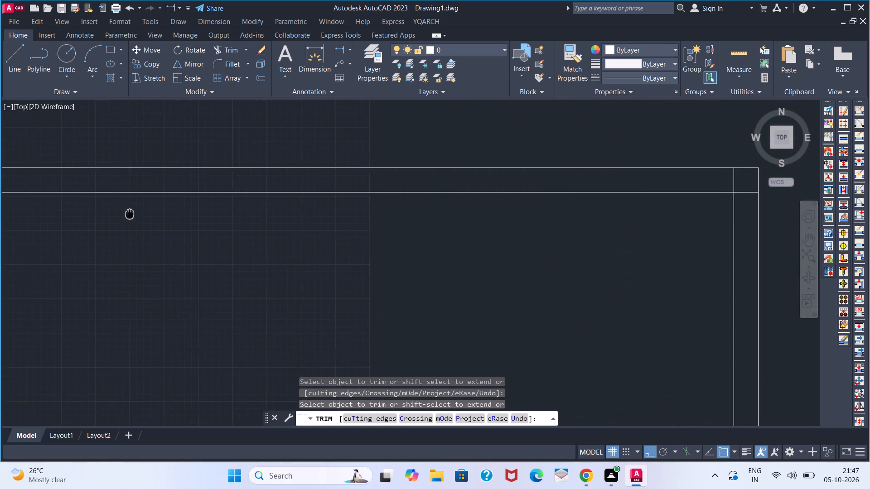
{"action": "middle_click_drag", "start_coordinate": [130, 214], "coordinate": [129, 214]}
{"action": "left_click", "coordinate": [729, 185]}
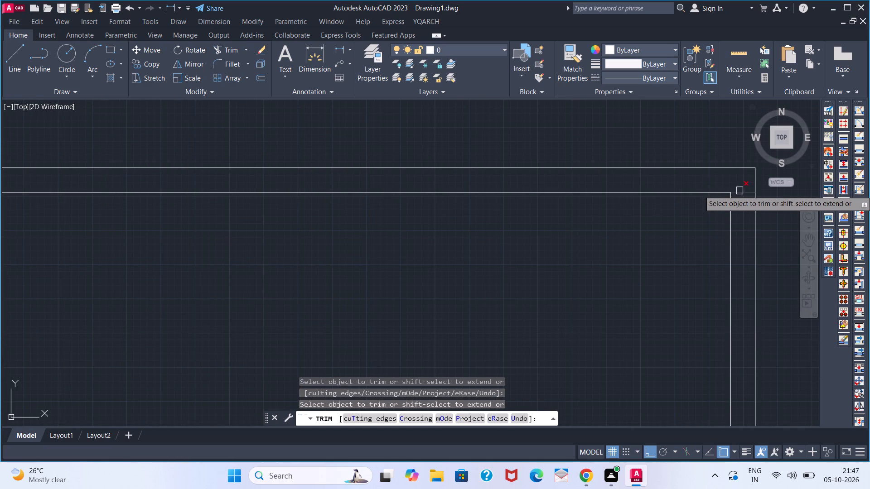
{"action": "left_click", "coordinate": [741, 191]}
Trim the overlapping inner wall lines at the two lower corners of the rectangle.
{"action": "scroll", "coordinate": [487, 290], "scroll_direction": "down", "scroll_amount": 6}
{"action": "scroll", "coordinate": [296, 328], "scroll_direction": "down", "scroll_amount": 4}
{"action": "middle_click_drag", "start_coordinate": [297, 320], "coordinate": [329, 142]}
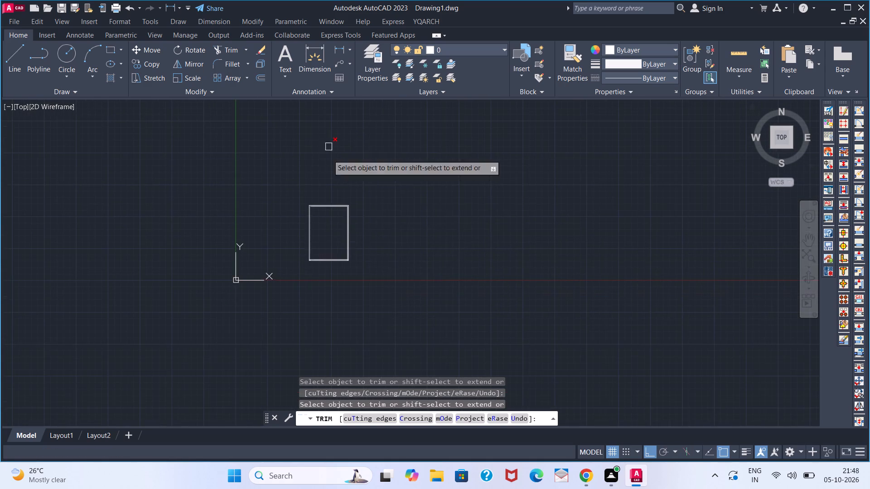
{"action": "scroll", "coordinate": [289, 257], "scroll_direction": "up", "scroll_amount": 4}
{"action": "scroll", "coordinate": [362, 268], "scroll_direction": "up", "scroll_amount": 3}
{"action": "left_click", "coordinate": [528, 268]}
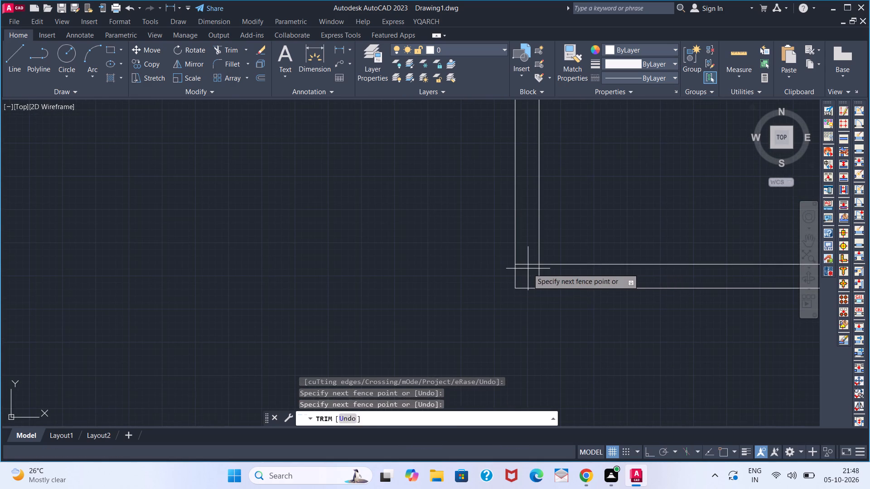
{"action": "left_click", "coordinate": [539, 274]}
{"action": "left_click", "coordinate": [532, 265]}
{"action": "scroll", "coordinate": [571, 265], "scroll_direction": "down", "scroll_amount": 3}
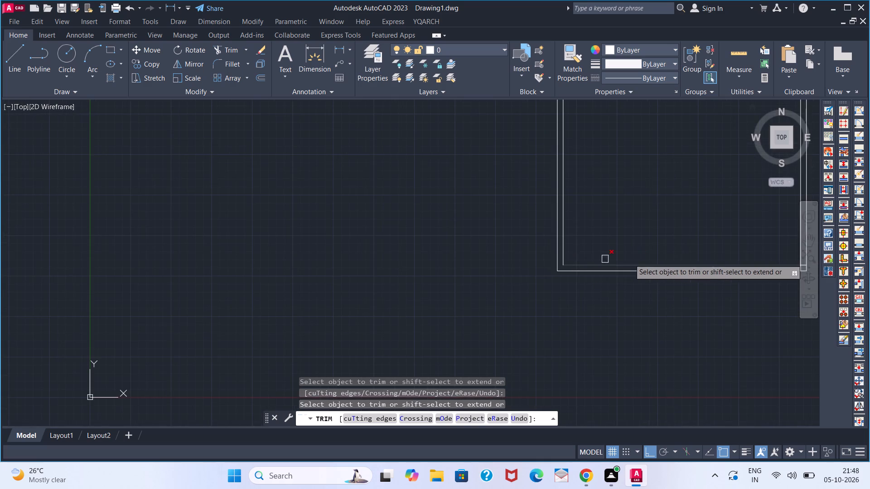
{"action": "middle_click_drag", "start_coordinate": [638, 258], "coordinate": [0, 252]}
{"action": "scroll", "coordinate": [132, 258], "scroll_direction": "up", "scroll_amount": 4}
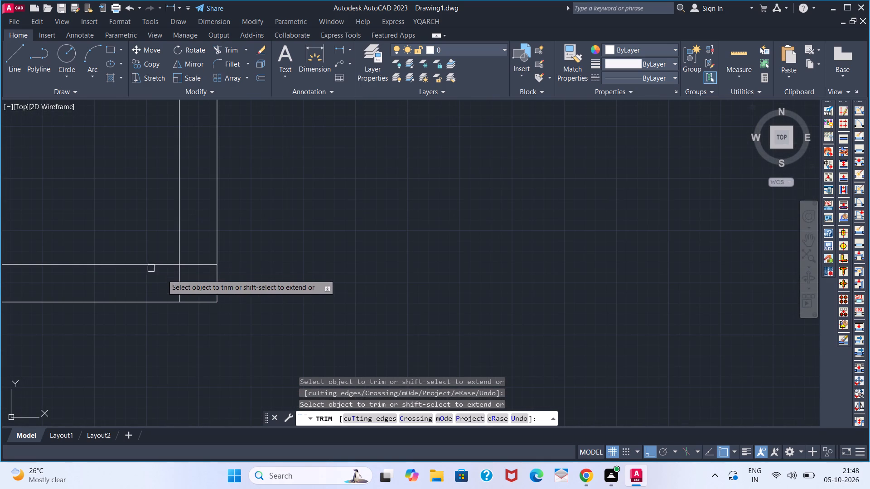
{"action": "left_click", "coordinate": [181, 288]}
{"action": "left_click", "coordinate": [203, 262]}
{"action": "scroll", "coordinate": [173, 268], "scroll_direction": "down", "scroll_amount": 5}
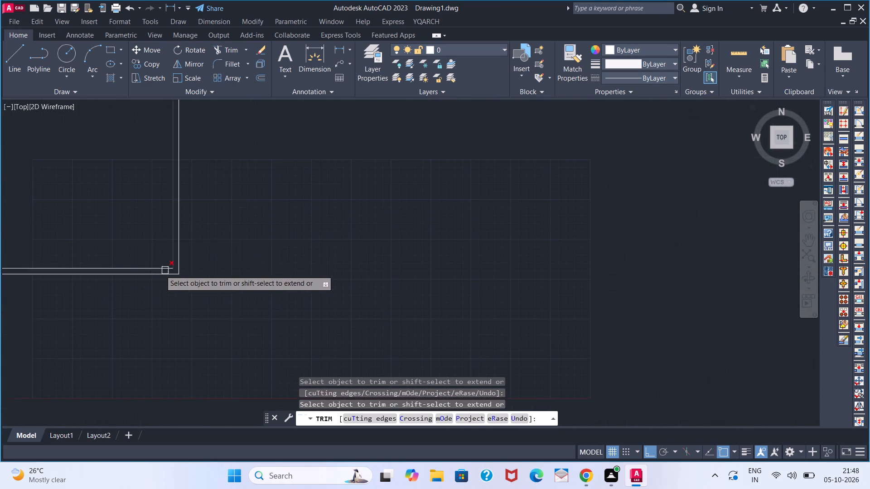
{"action": "middle_click_drag", "start_coordinate": [61, 213], "coordinate": [408, 335]}
{"action": "scroll", "coordinate": [62, 212], "scroll_direction": "down", "scroll_amount": 1}
{"action": "key", "text": "space"}
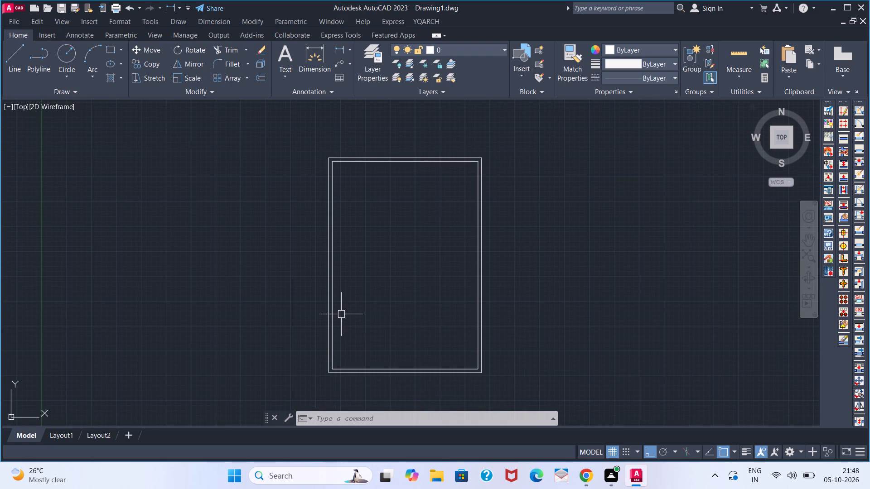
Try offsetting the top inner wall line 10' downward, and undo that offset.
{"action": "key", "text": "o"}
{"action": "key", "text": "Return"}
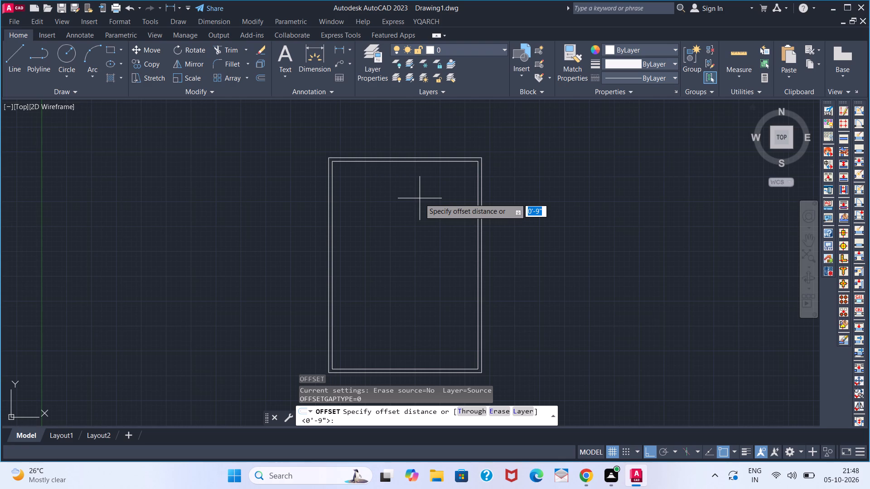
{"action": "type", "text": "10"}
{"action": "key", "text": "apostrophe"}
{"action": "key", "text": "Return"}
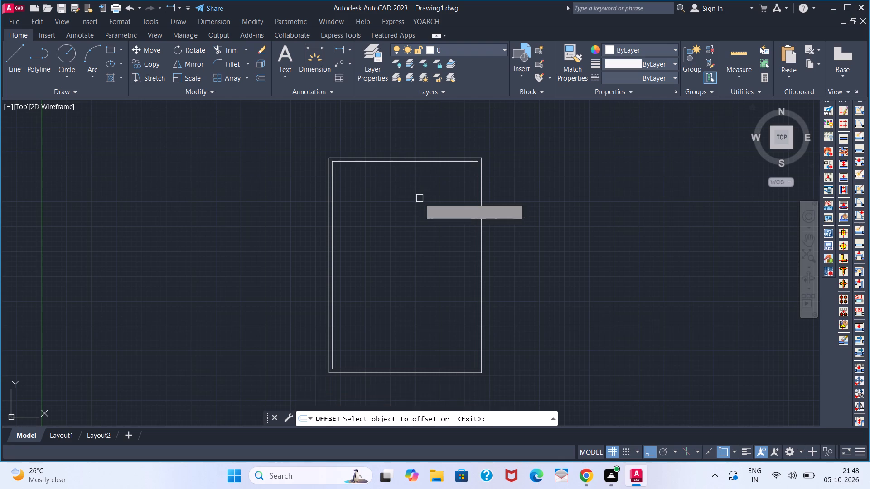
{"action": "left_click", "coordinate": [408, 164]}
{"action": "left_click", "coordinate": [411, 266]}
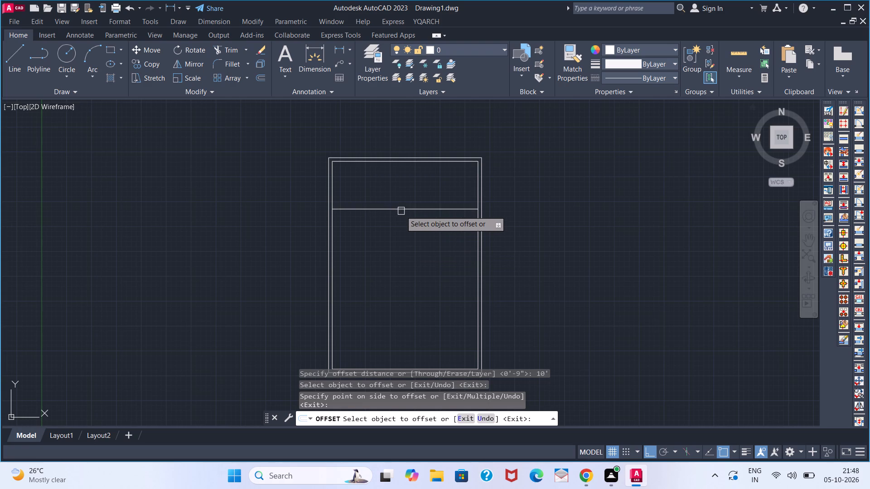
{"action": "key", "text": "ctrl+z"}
Offset the top inner wall line 3' downward and offset the new line another 6" to form a horizontal partition.
{"action": "left_click", "coordinate": [402, 161]}
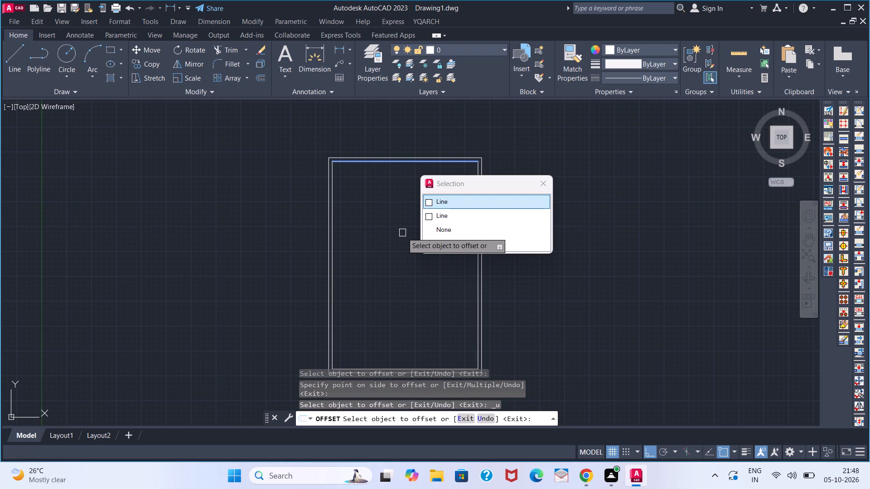
{"action": "left_click", "coordinate": [453, 204]}
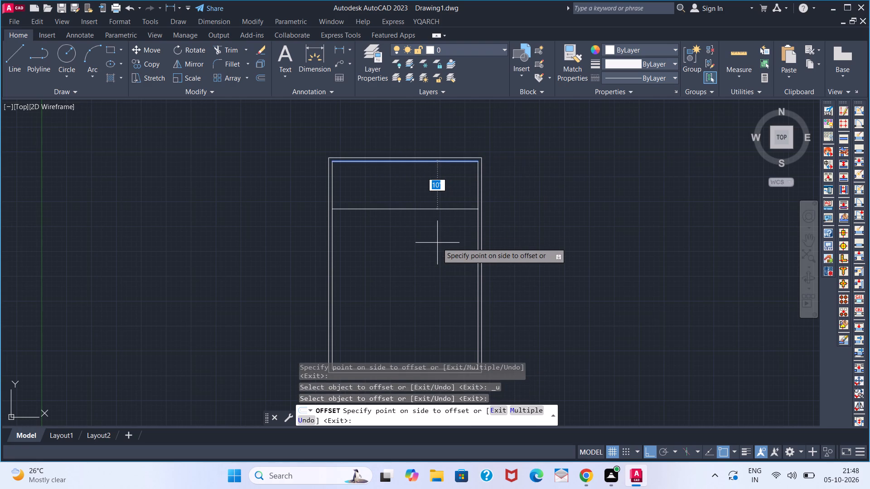
{"action": "type", "text": "3'"}
{"action": "key", "text": "Return"}
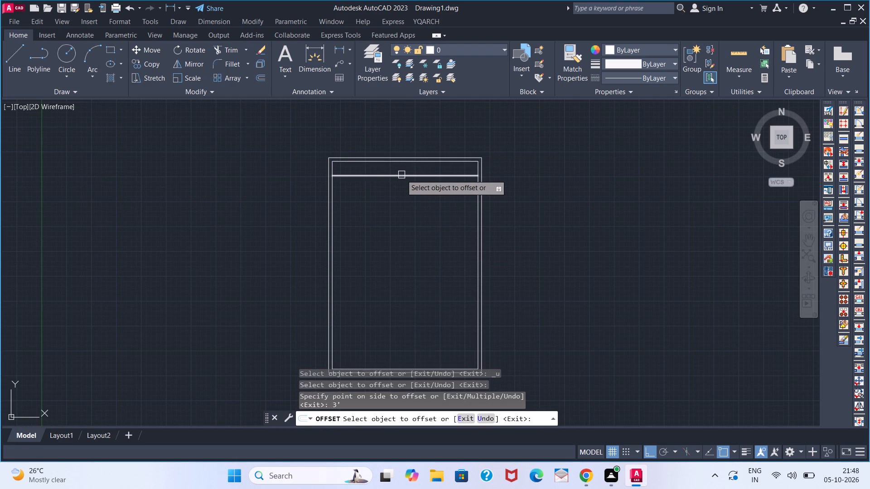
{"action": "left_click", "coordinate": [401, 175]}
{"action": "key", "text": "6"}
{"action": "key", "text": "Return"}
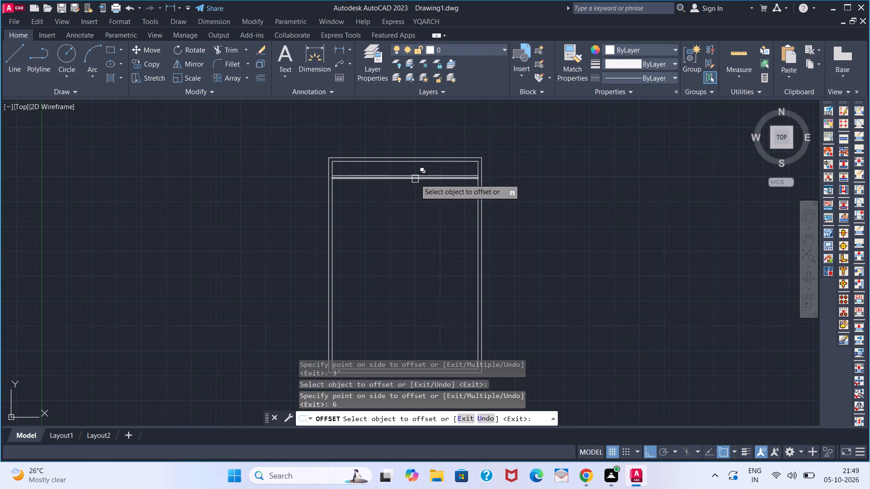
Offset the partition's lower line 10' downward and offset the result 6" to form a second horizontal partition.
{"action": "left_click", "coordinate": [415, 179]}
{"action": "left_click", "coordinate": [465, 220]}
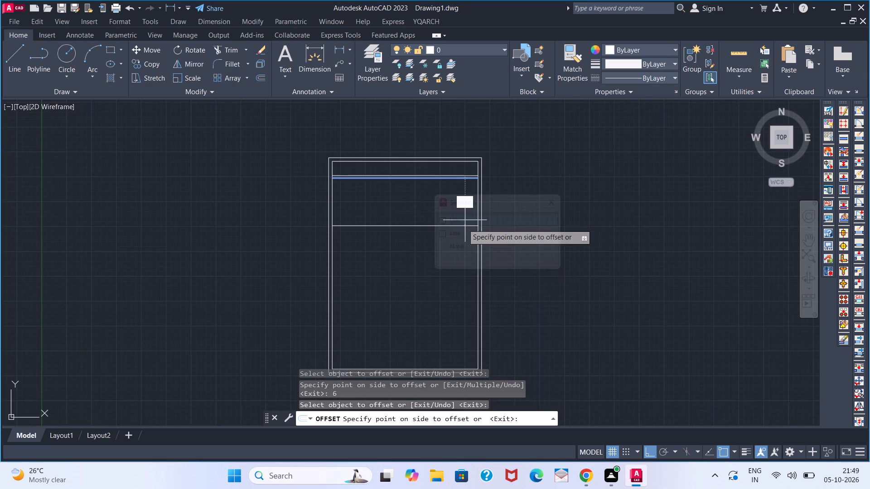
{"action": "left_click", "coordinate": [403, 278]}
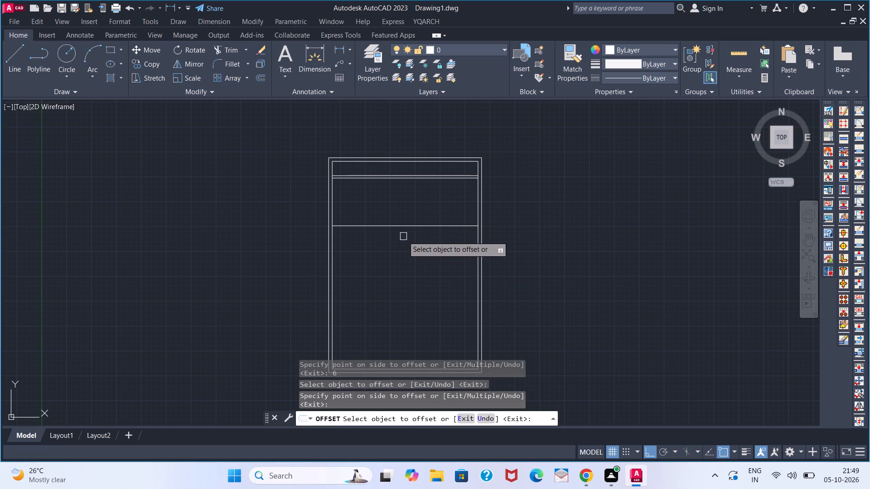
{"action": "left_click", "coordinate": [405, 225]}
{"action": "key", "text": "6"}
{"action": "key", "text": "Return"}
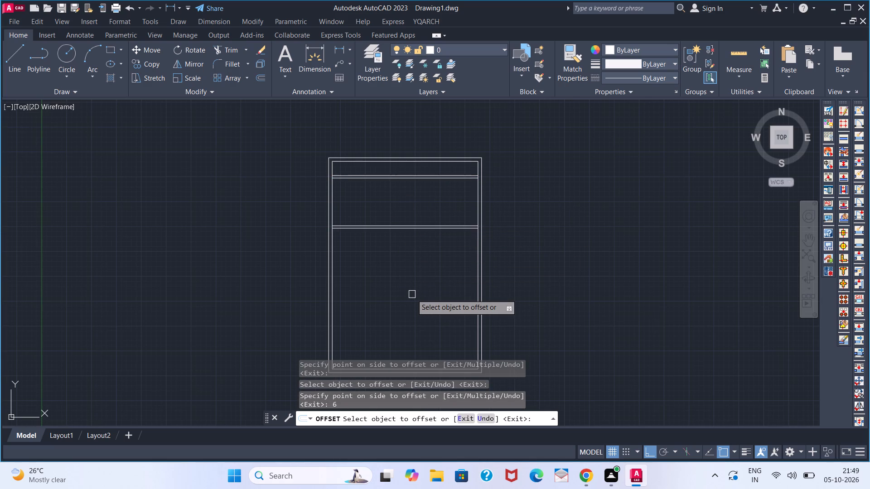
Offset the left inner wall line 11' into the plan and offset the result 6" to form a vertical partition.
{"action": "middle_click_drag", "start_coordinate": [412, 294], "coordinate": [396, 257]}
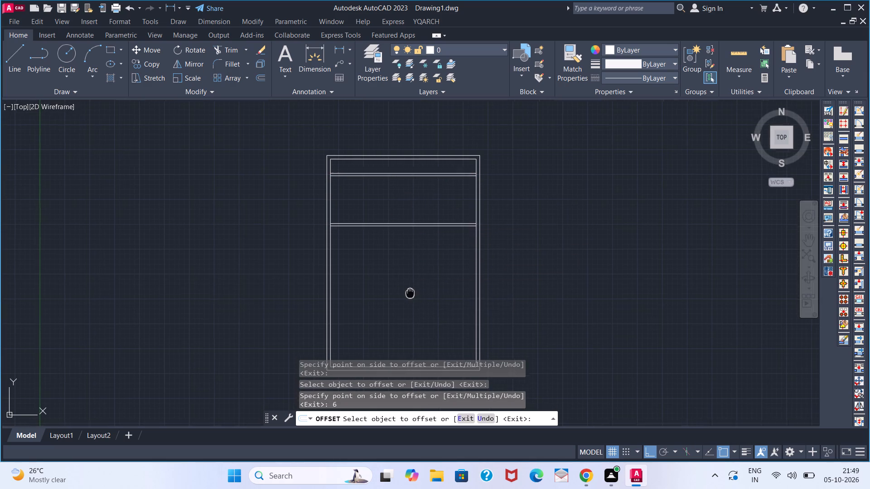
{"action": "middle_click_drag", "start_coordinate": [396, 257], "coordinate": [395, 242]}
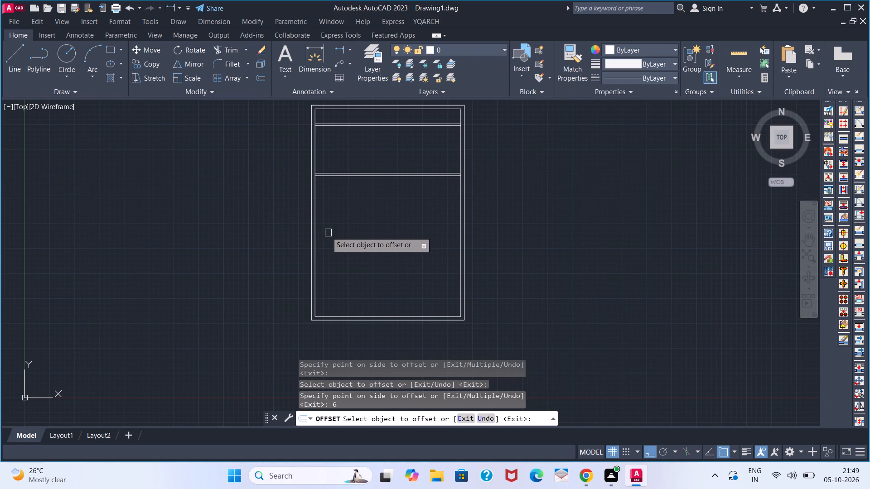
{"action": "left_click", "coordinate": [318, 228]}
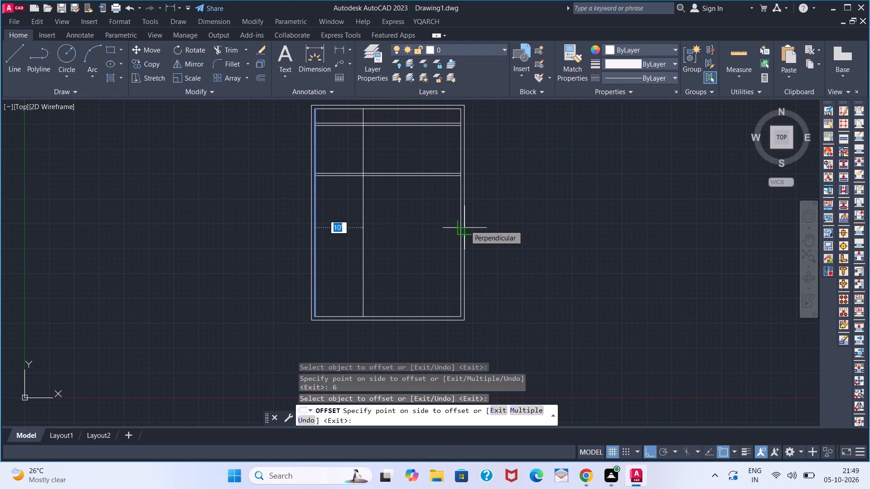
{"action": "type", "text": "11'"}
{"action": "key", "text": "Return"}
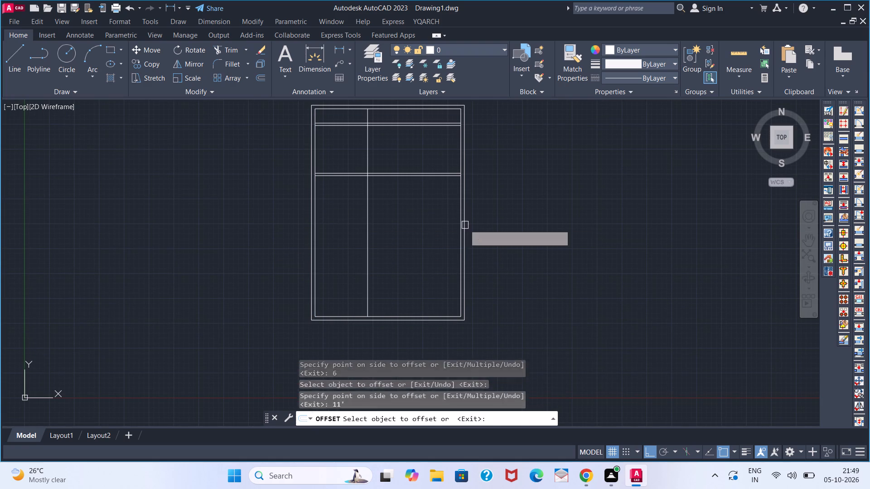
{"action": "left_click", "coordinate": [365, 234]}
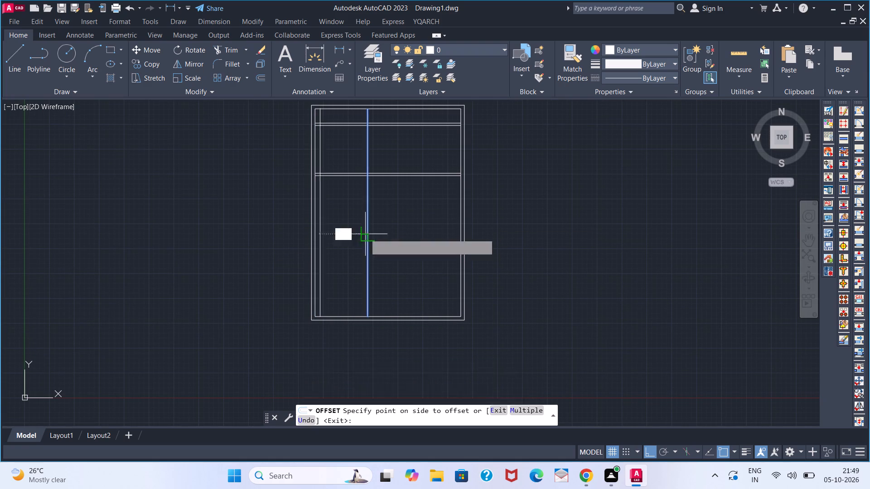
{"action": "key", "text": "6"}
{"action": "key", "text": "Return"}
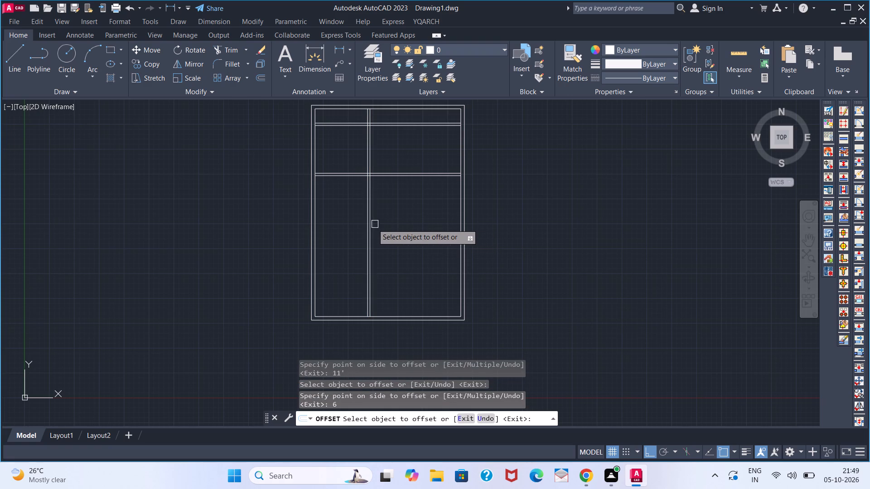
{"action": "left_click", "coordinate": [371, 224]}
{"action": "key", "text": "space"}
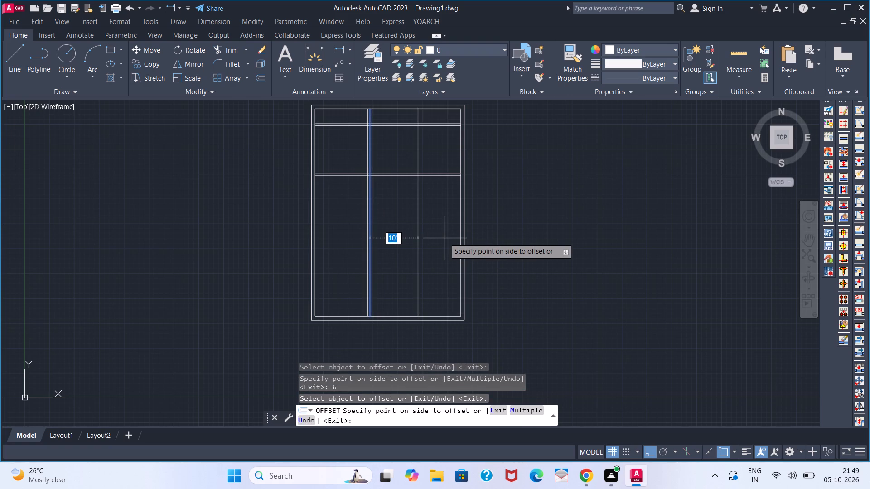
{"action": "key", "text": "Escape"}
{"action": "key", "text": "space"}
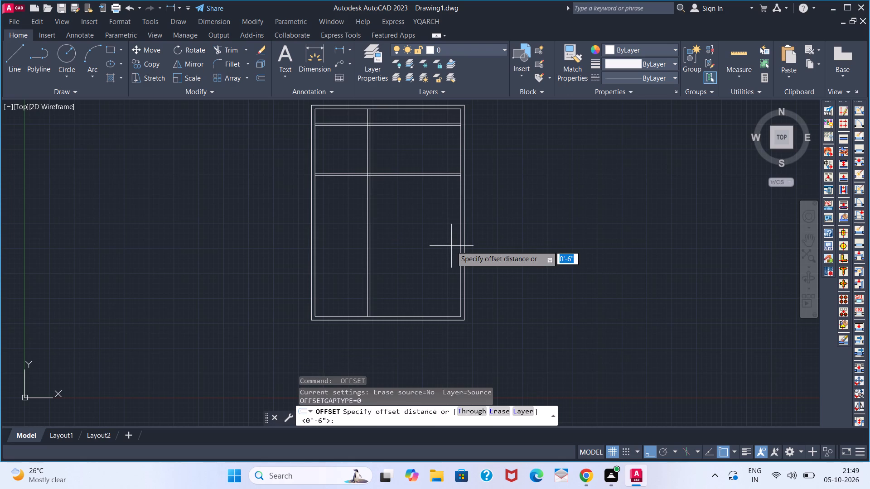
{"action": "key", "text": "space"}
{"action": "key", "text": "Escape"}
Offset the right inner wall line 10' into the plan and offset the result 6" to form a second vertical partition.
{"action": "key", "text": "space"}
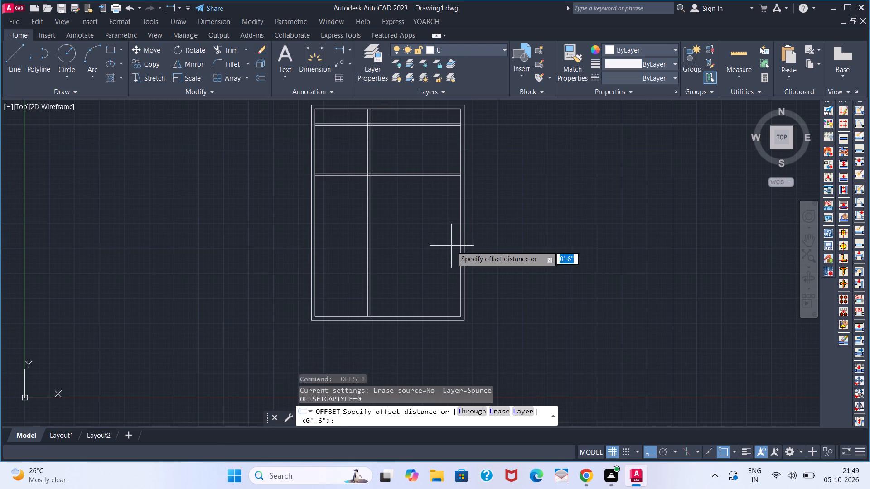
{"action": "type", "text": "10'"}
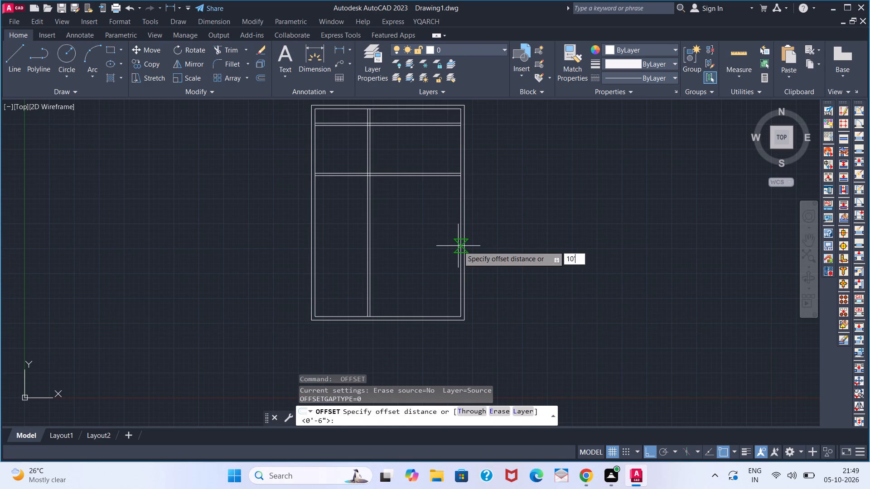
{"action": "key", "text": "Return"}
{"action": "left_click", "coordinate": [458, 246]}
{"action": "left_click", "coordinate": [401, 244]}
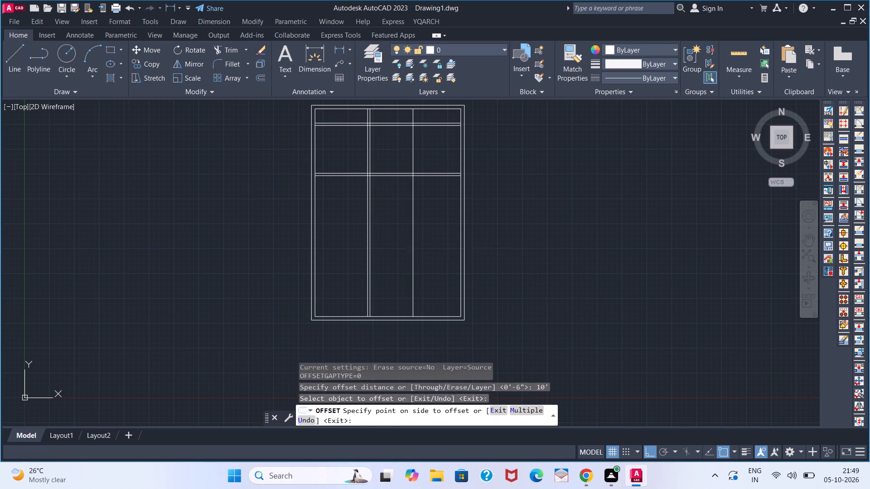
{"action": "left_click", "coordinate": [415, 244]}
{"action": "key", "text": "6"}
{"action": "key", "text": "Return"}
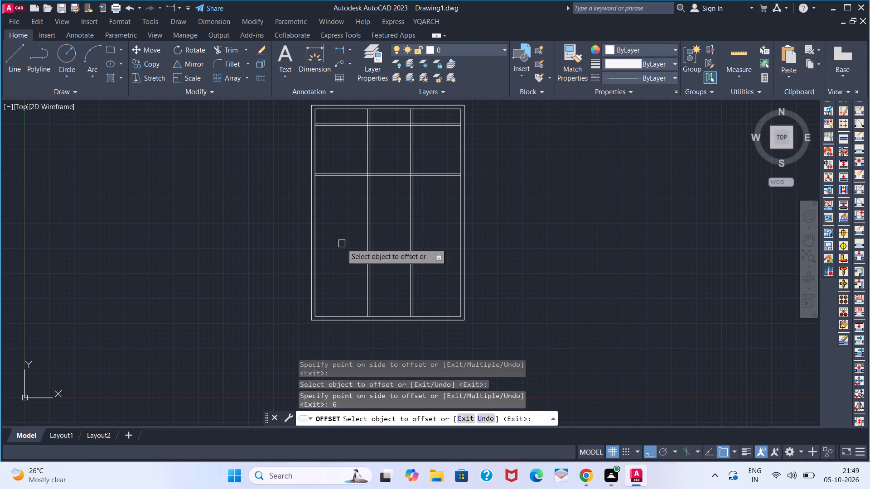
Measure the clear width between the two vertical partitions with a temporary linear dimension, and erase it.
{"action": "left_click", "coordinate": [339, 45]}
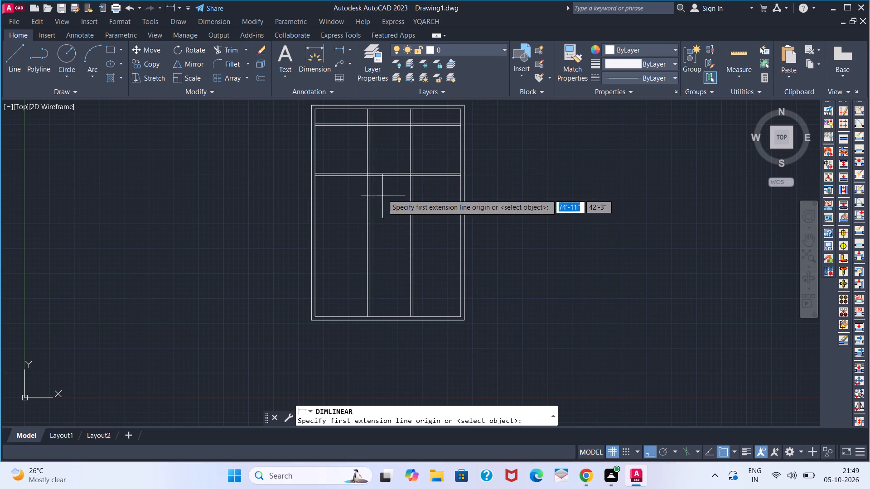
{"action": "scroll", "coordinate": [382, 193], "scroll_direction": "up", "scroll_amount": 3}
{"action": "left_click", "coordinate": [327, 125]}
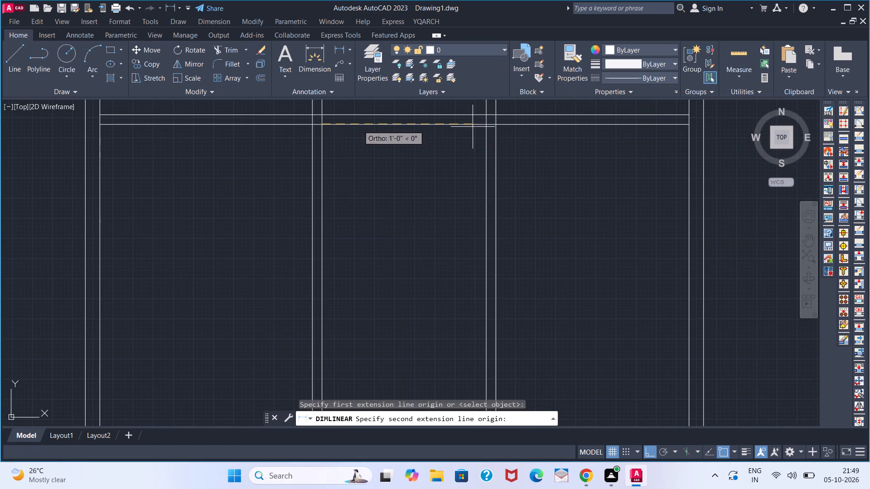
{"action": "left_click", "coordinate": [485, 126]}
{"action": "left_click", "coordinate": [481, 157]}
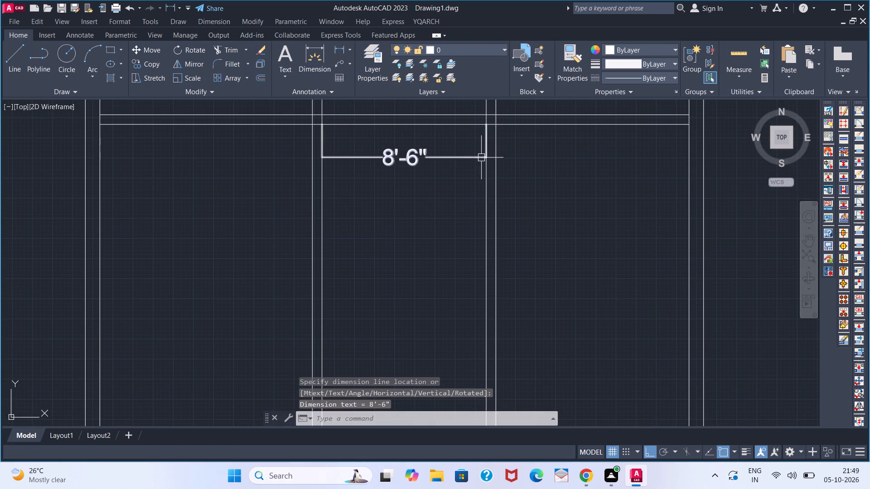
{"action": "key", "text": "Escape"}
{"action": "scroll", "coordinate": [423, 186], "scroll_direction": "down", "scroll_amount": 4}
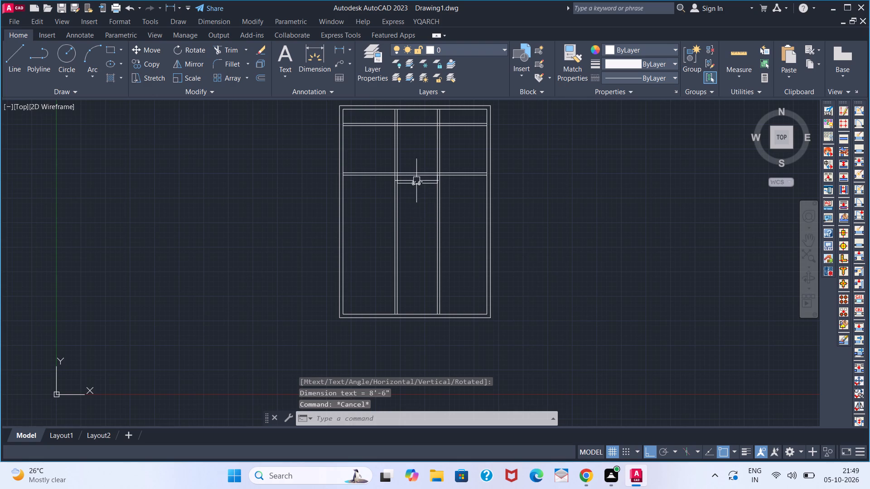
{"action": "left_click", "coordinate": [416, 181]}
{"action": "key", "text": "Delete"}
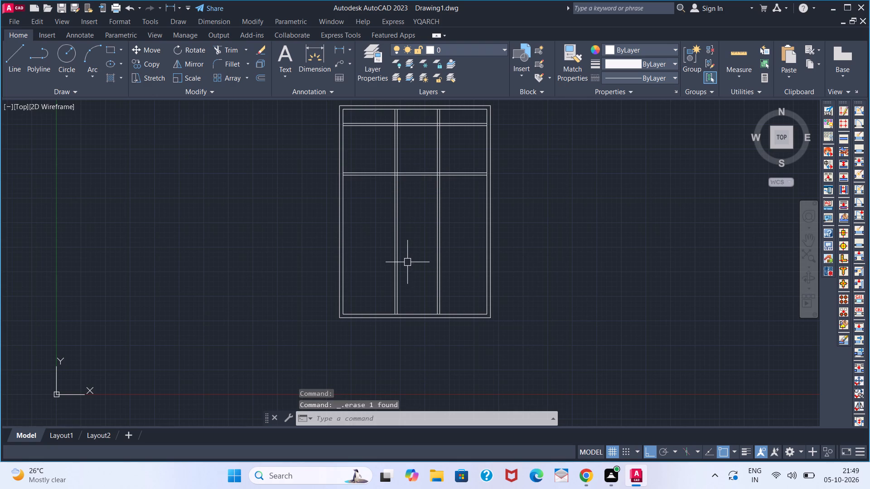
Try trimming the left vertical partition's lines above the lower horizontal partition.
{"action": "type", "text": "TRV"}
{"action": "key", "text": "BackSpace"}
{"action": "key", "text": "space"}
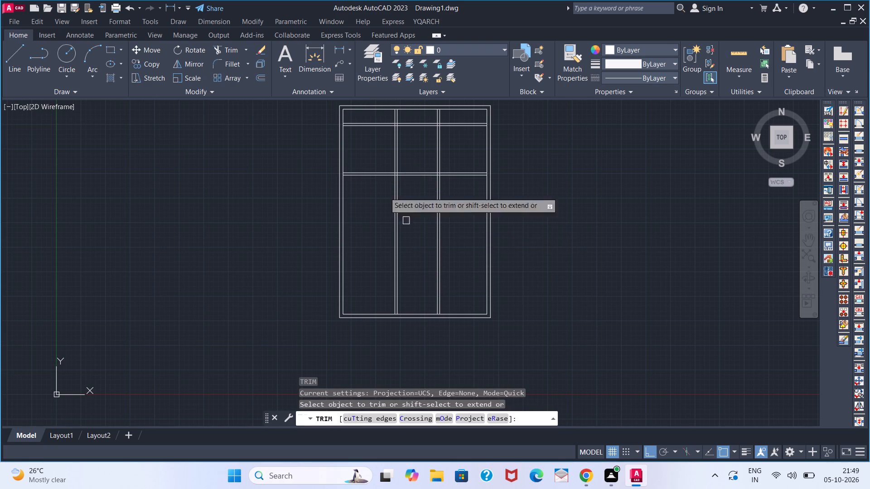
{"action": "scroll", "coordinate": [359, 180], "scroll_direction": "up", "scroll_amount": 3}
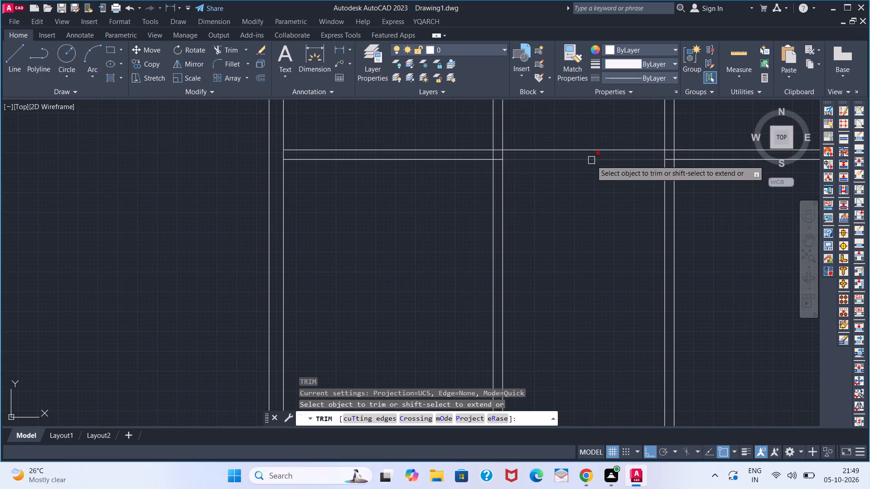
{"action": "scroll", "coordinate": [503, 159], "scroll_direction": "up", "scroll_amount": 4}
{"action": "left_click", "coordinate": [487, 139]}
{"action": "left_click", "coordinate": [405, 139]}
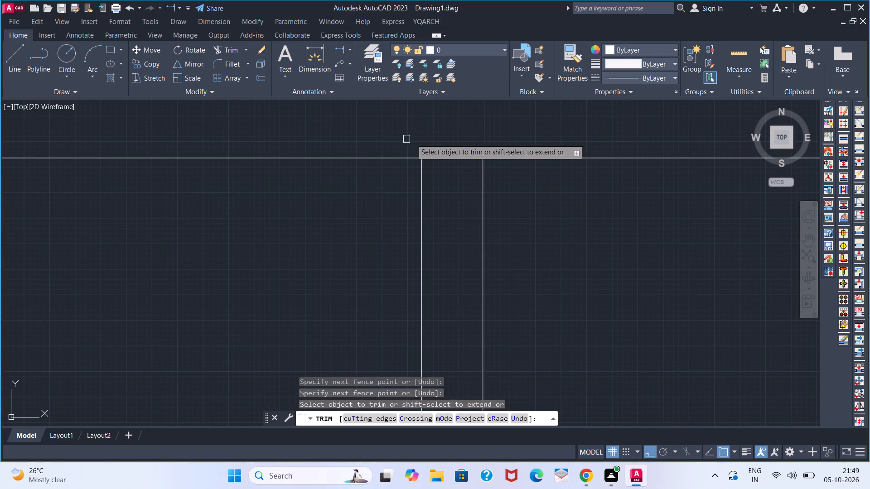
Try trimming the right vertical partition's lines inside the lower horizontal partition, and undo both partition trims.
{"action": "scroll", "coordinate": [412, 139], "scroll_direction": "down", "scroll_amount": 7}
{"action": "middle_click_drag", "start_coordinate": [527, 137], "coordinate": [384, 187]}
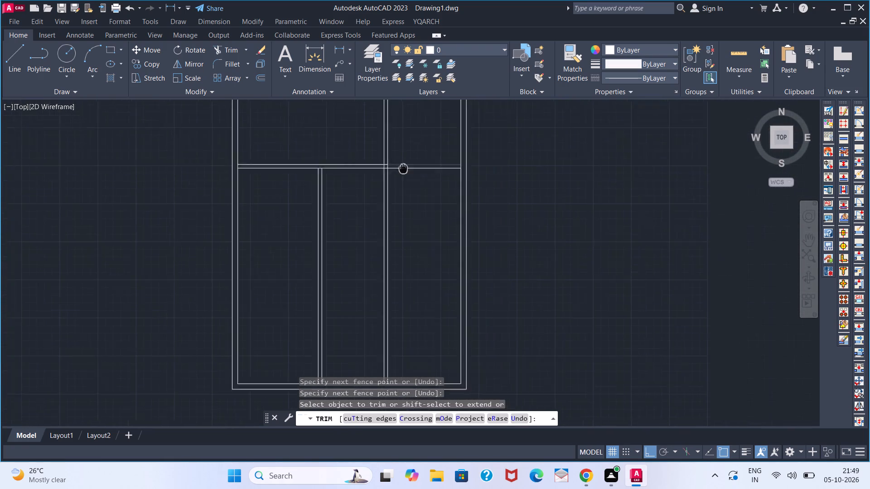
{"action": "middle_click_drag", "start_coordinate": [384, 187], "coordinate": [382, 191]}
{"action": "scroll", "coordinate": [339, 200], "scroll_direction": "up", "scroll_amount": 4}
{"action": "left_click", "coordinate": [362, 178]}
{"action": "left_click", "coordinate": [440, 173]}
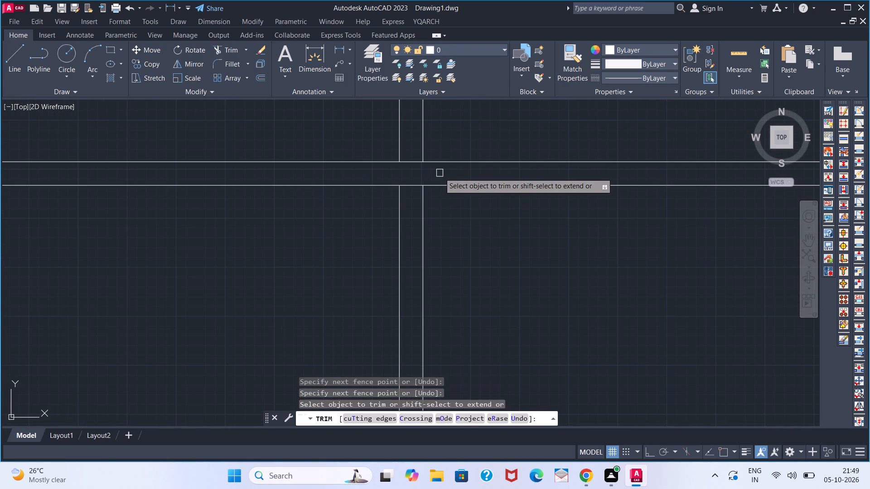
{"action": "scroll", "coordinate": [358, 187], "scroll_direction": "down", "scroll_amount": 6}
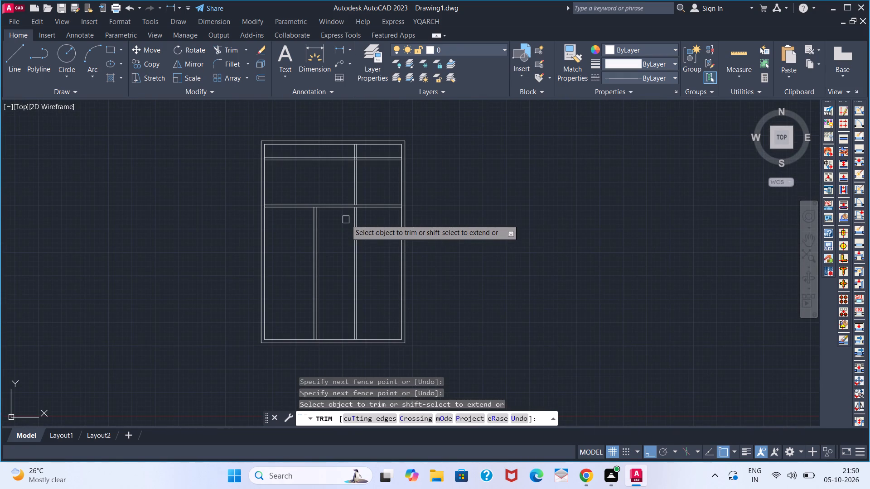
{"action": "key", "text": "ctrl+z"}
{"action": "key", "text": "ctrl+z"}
Trim both vertical partitions' lines where they cross inside the lower horizontal partition.
{"action": "key", "text": "space"}
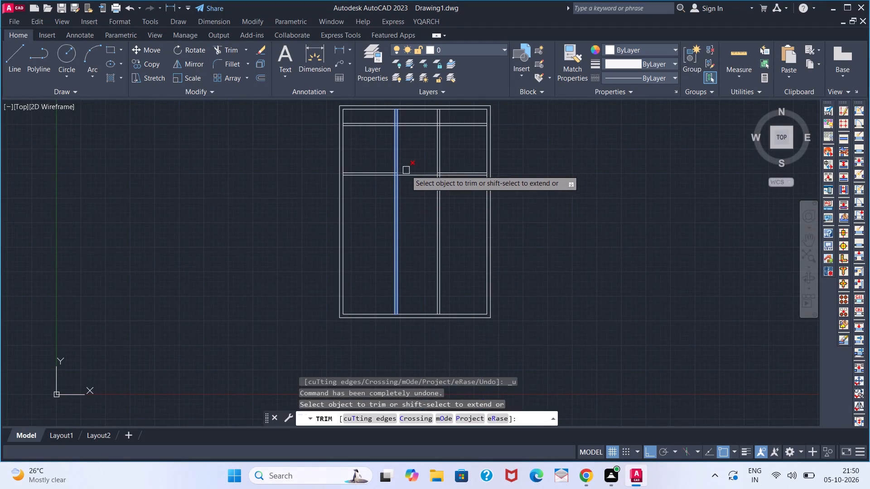
{"action": "key", "text": "space"}
{"action": "scroll", "coordinate": [393, 174], "scroll_direction": "up", "scroll_amount": 3}
{"action": "left_click", "coordinate": [393, 174]}
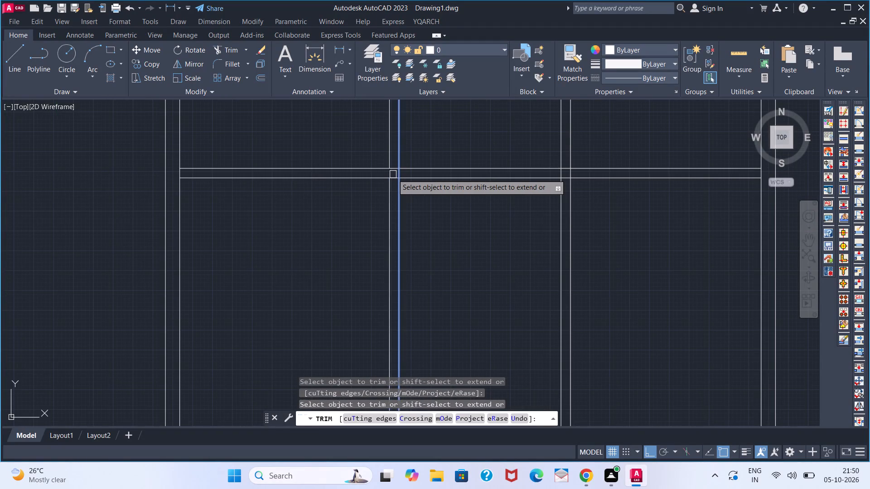
{"action": "left_click", "coordinate": [398, 173]}
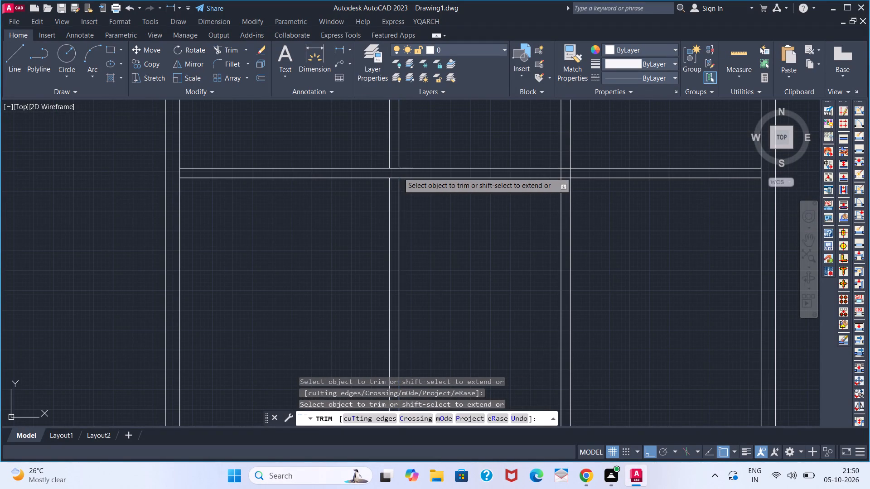
{"action": "left_click", "coordinate": [563, 173]}
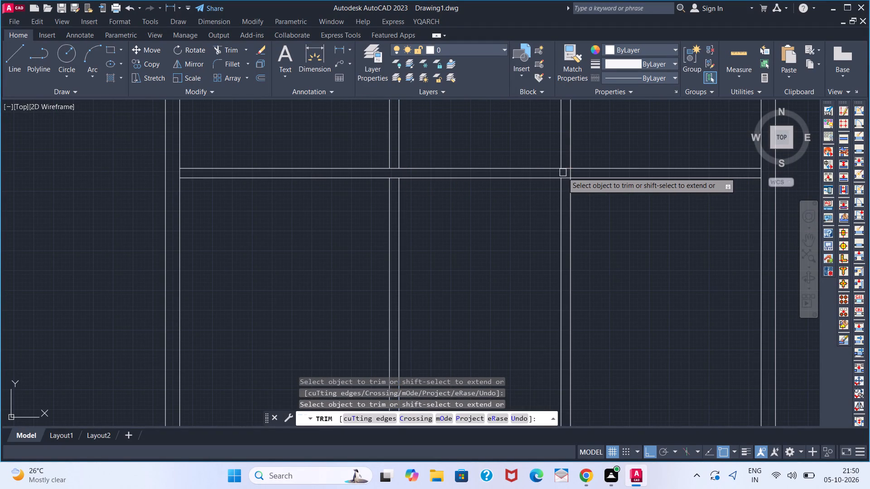
{"action": "left_click", "coordinate": [569, 173]}
{"action": "scroll", "coordinate": [651, 199], "scroll_direction": "down", "scroll_amount": 3}
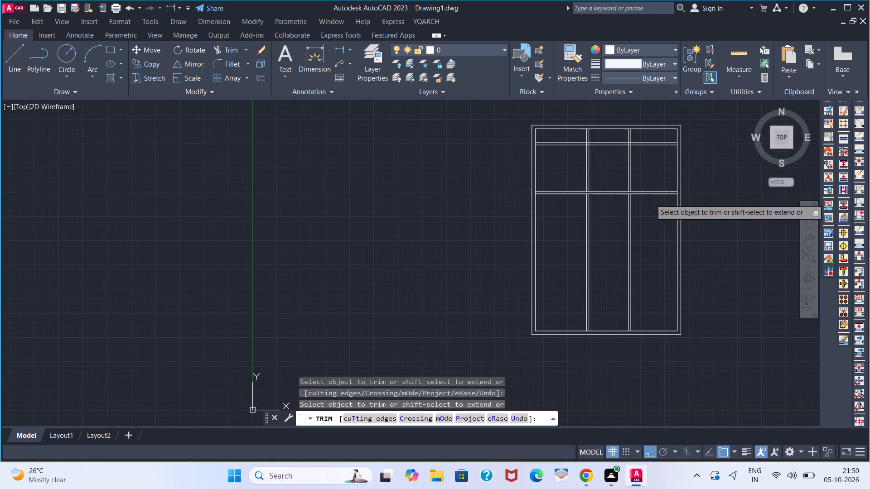
{"action": "middle_click_drag", "start_coordinate": [651, 199], "coordinate": [511, 218]}
{"action": "key", "text": "space"}
Erase the two lines of the right vertical partition below the lower horizontal partition.
{"action": "left_click", "coordinate": [503, 227]}
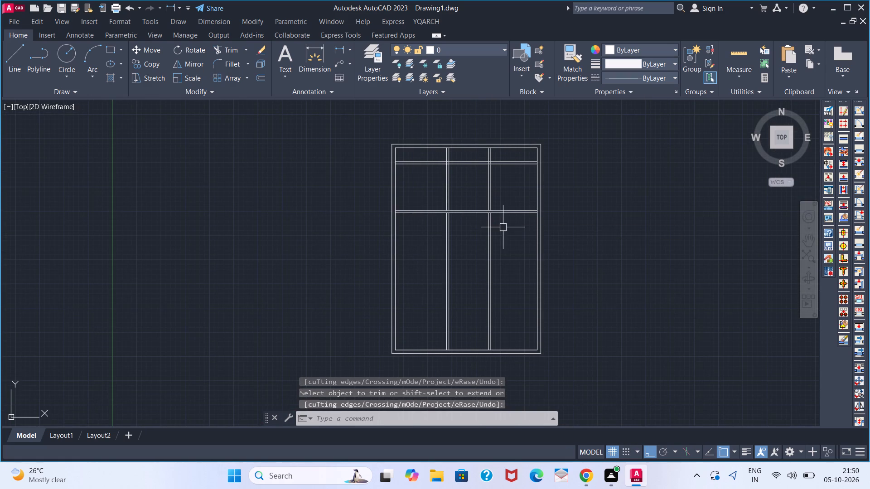
{"action": "left_click", "coordinate": [481, 234]}
{"action": "key", "text": "Delete"}
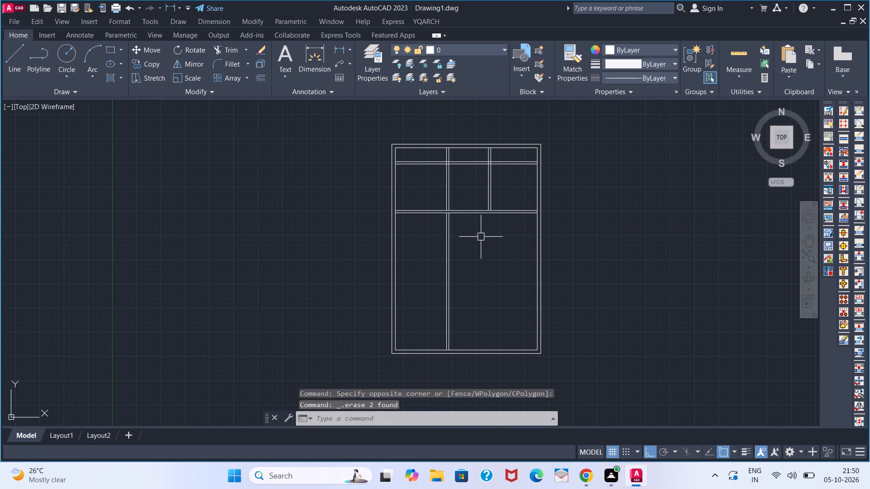
Erase the two lines of the left vertical partition below the lower horizontal partition.
{"action": "key", "text": "space"}
{"action": "left_click", "coordinate": [460, 238]}
{"action": "left_click", "coordinate": [441, 238]}
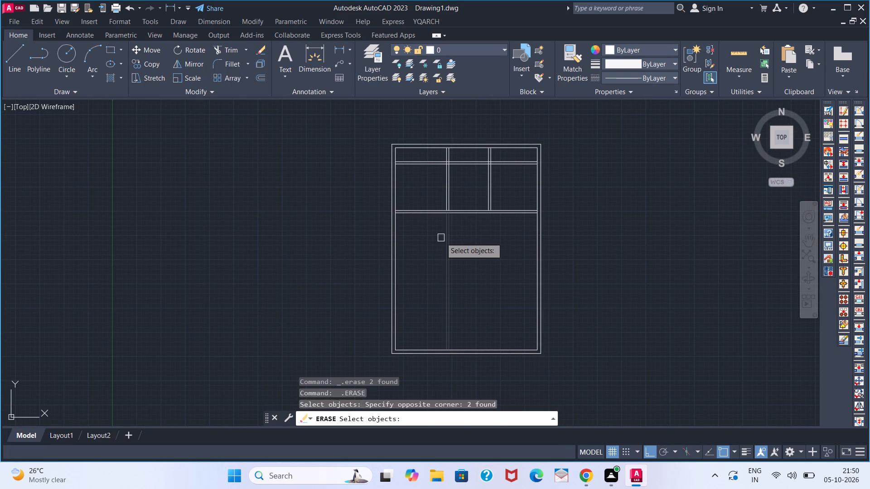
{"action": "left_click", "coordinate": [441, 238]}
{"action": "key", "text": "space"}
{"action": "key", "text": "space"}
{"action": "key", "text": "space"}
{"action": "left_click", "coordinate": [451, 236]}
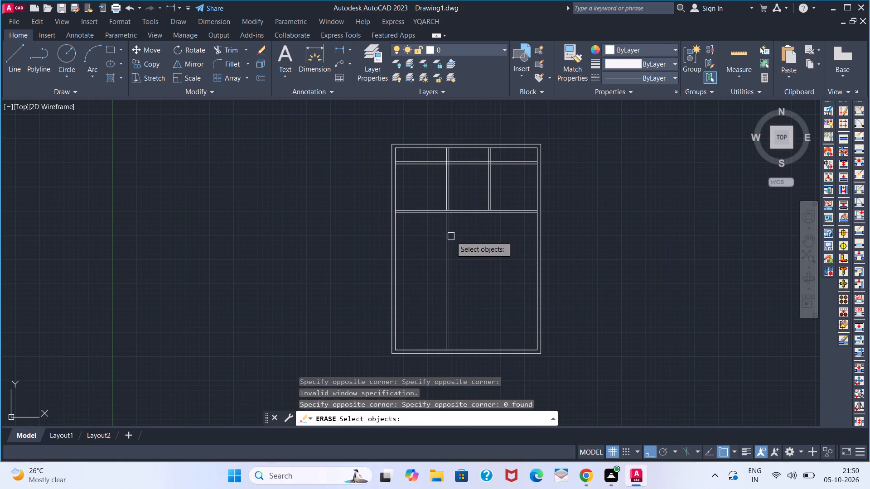
{"action": "left_click_drag", "start_coordinate": [442, 241], "coordinate": [433, 255]}
{"action": "triple_click", "coordinate": [432, 255]}
{"action": "key", "text": "Escape"}
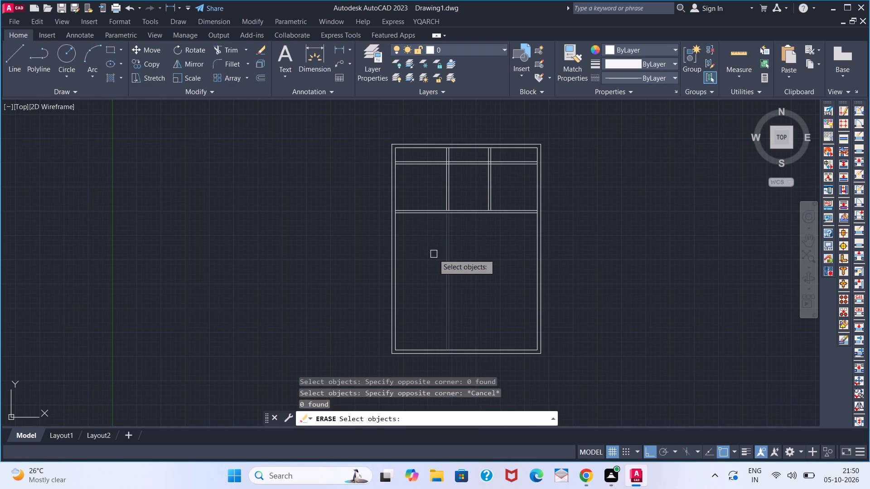
{"action": "key", "text": "Escape"}
{"action": "key", "text": "Escape"}
{"action": "left_click", "coordinate": [451, 251]}
{"action": "left_click", "coordinate": [445, 251]}
{"action": "key", "text": "Delete"}
{"action": "key", "text": "Delete"}
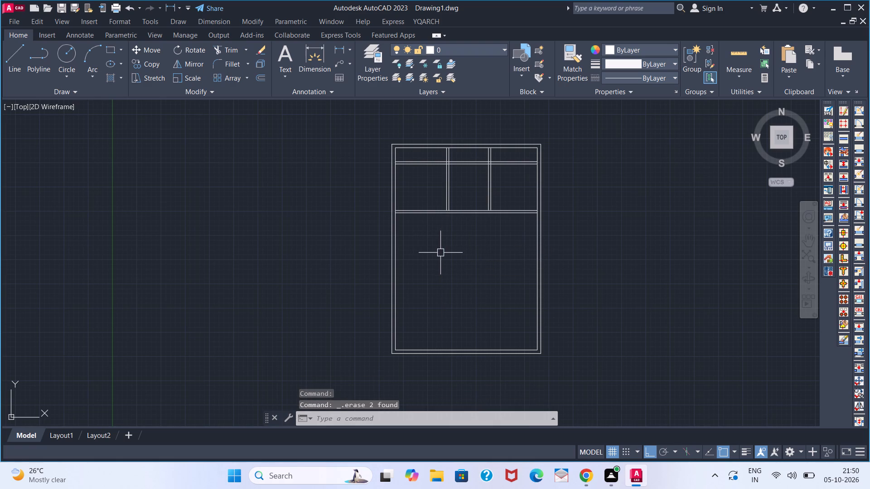
Trim both vertical partitions' lines where they cross inside the upper horizontal partition.
{"action": "scroll", "coordinate": [447, 162], "scroll_direction": "up", "scroll_amount": 3}
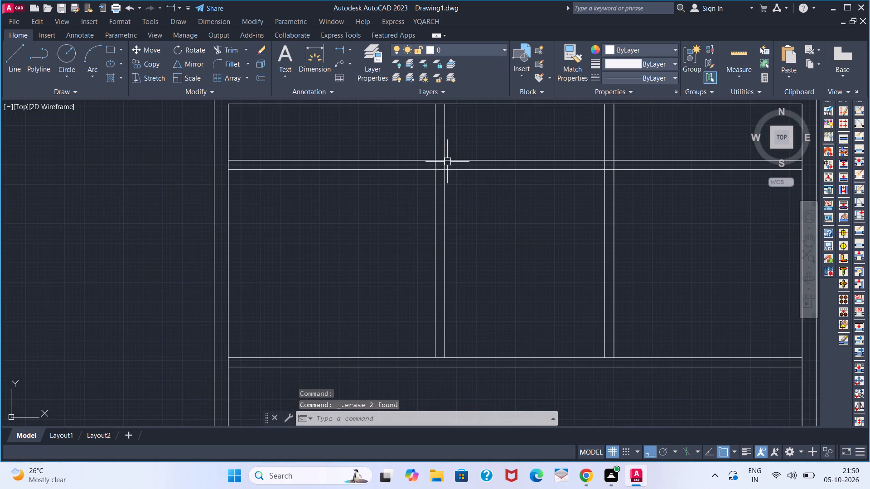
{"action": "type", "text": "TR"}
{"action": "key", "text": "space"}
{"action": "left_click", "coordinate": [435, 165]}
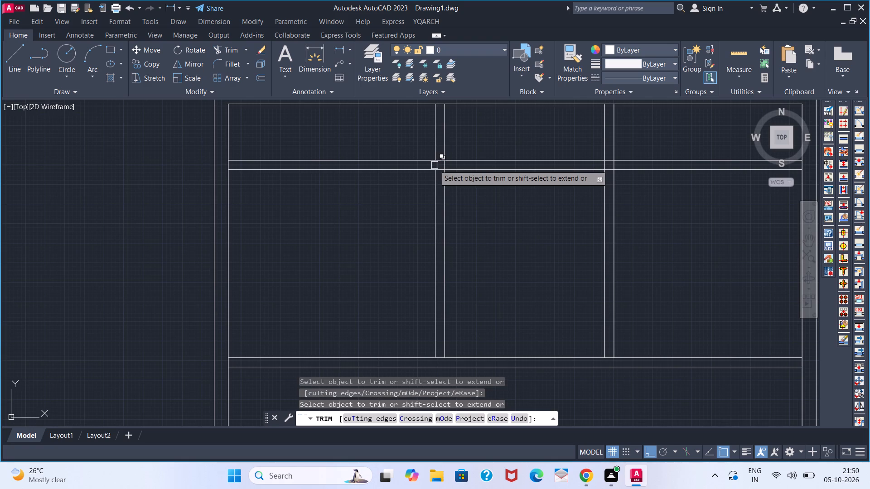
{"action": "left_click", "coordinate": [447, 166]}
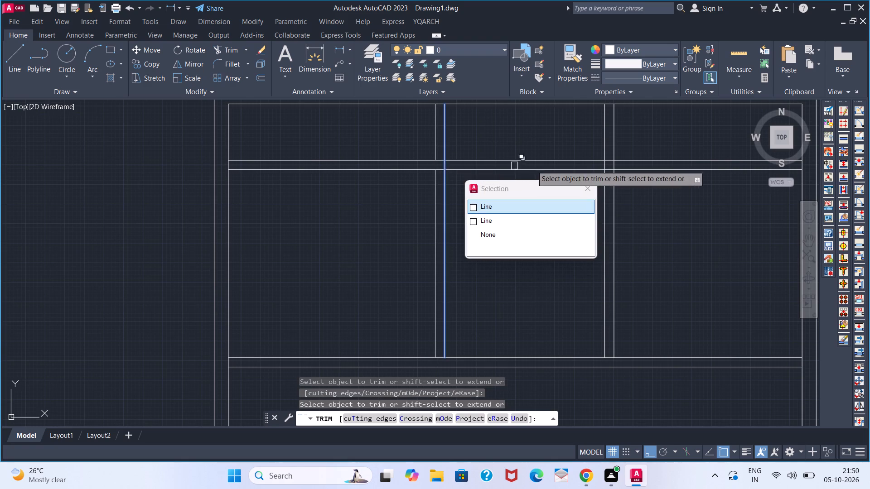
{"action": "key", "text": "space"}
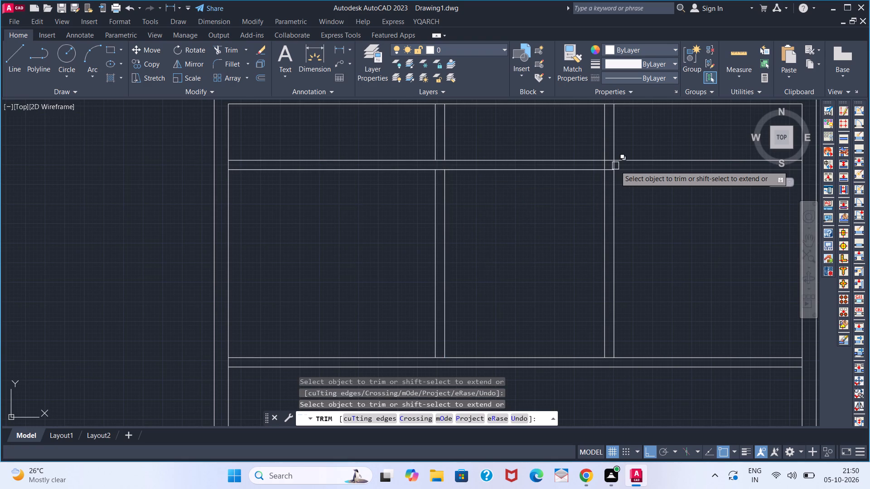
{"action": "left_click", "coordinate": [615, 164]}
{"action": "left_click", "coordinate": [608, 165]}
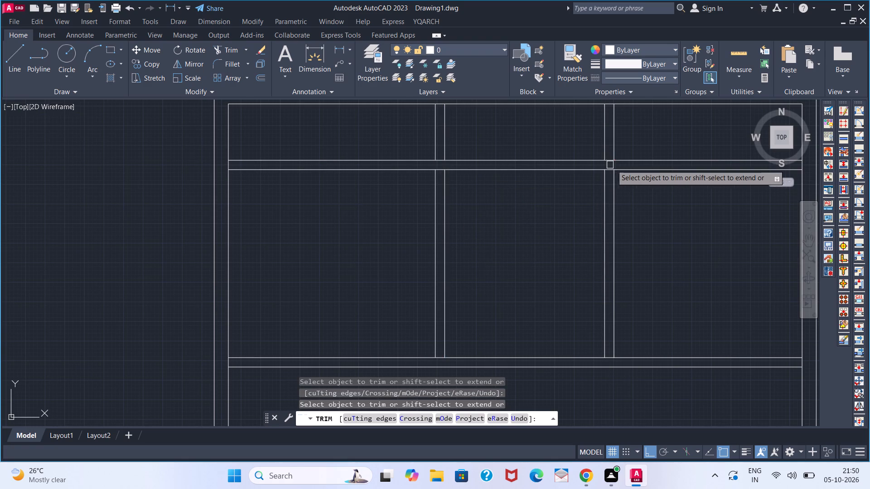
{"action": "scroll", "coordinate": [672, 174], "scroll_direction": "down", "scroll_amount": 2}
{"action": "middle_click_drag", "start_coordinate": [656, 179], "coordinate": [565, 199]}
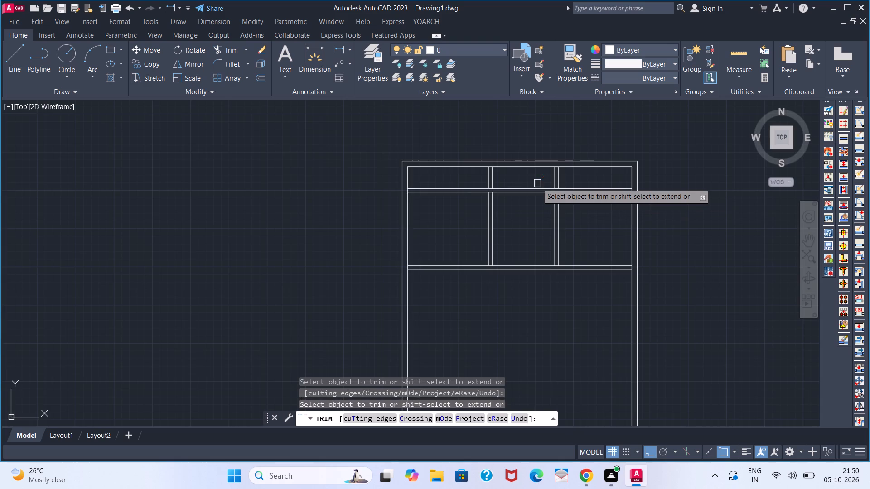
{"action": "scroll", "coordinate": [537, 183], "scroll_direction": "up", "scroll_amount": 2}
{"action": "key", "text": "space"}
Erase the left vertical partition's two short segments between the upper horizontal partition and the top wall.
{"action": "left_click", "coordinate": [464, 174]}
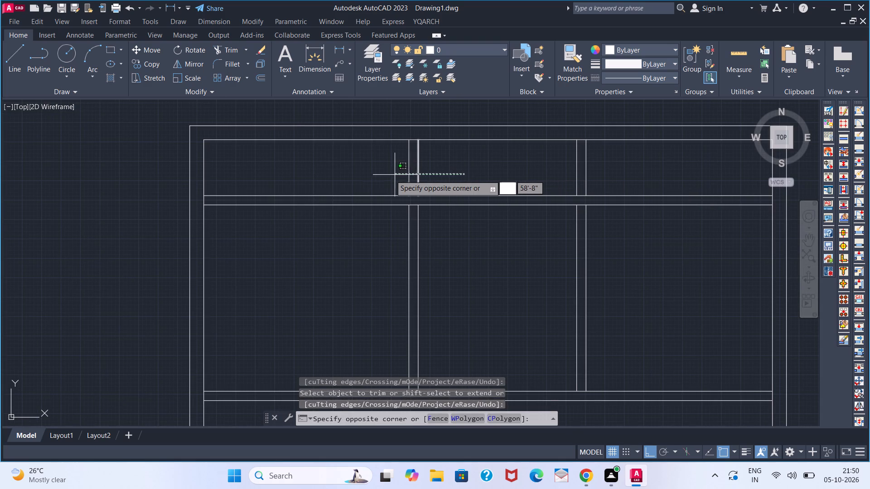
{"action": "left_click", "coordinate": [391, 175]}
{"action": "key", "text": "Delete"}
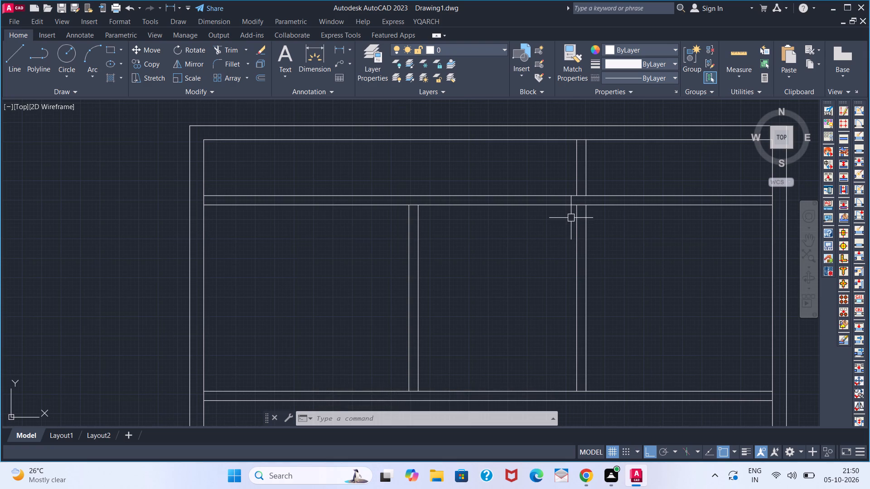
Extend the right vertical partition's two lines upward across the upper horizontal partition.
{"action": "type", "text": "EX"}
{"action": "key", "text": "space"}
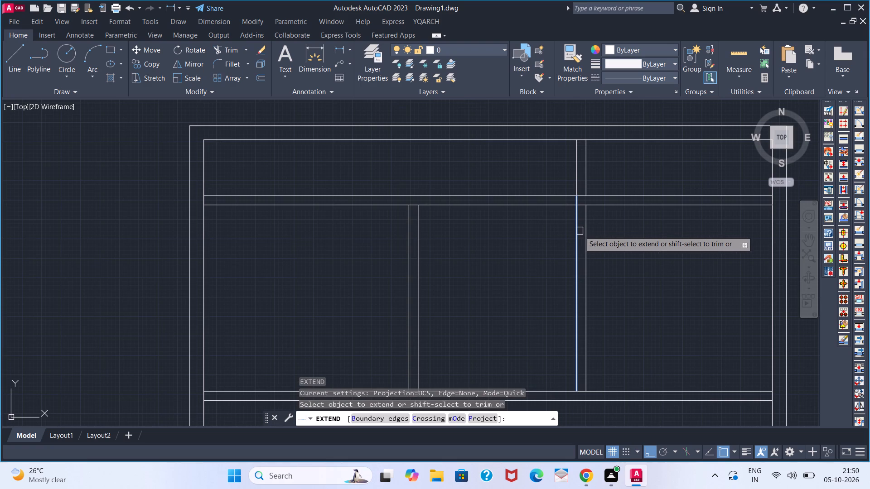
{"action": "left_click", "coordinate": [580, 231]}
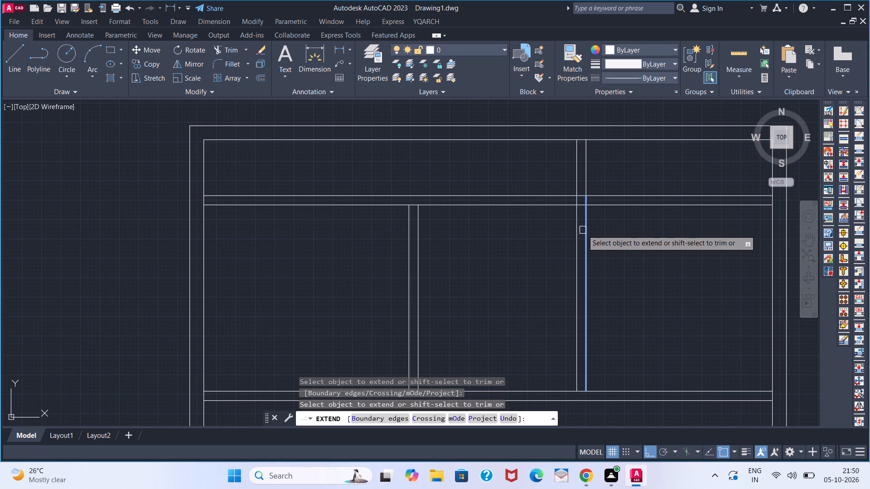
{"action": "left_click", "coordinate": [583, 230]}
{"action": "key", "text": "space"}
Trim the upper horizontal partition's two lines between the faces of the right vertical partition.
{"action": "type", "text": "TR"}
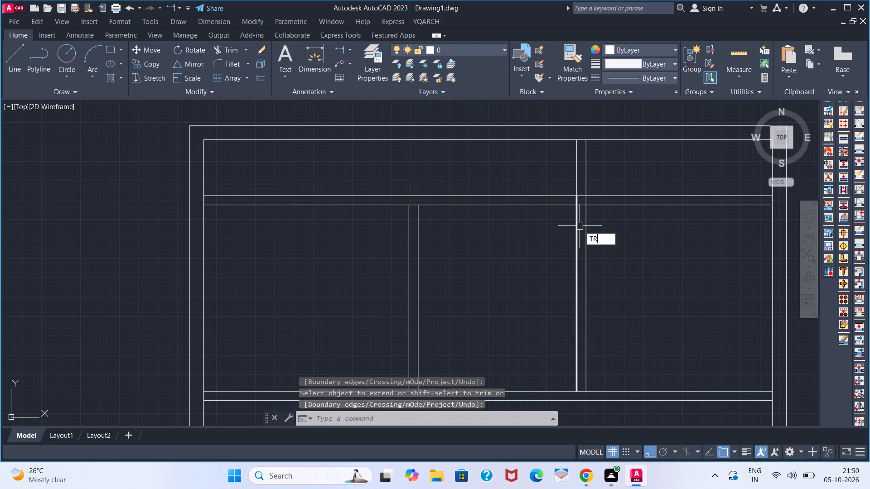
{"action": "key", "text": "space"}
{"action": "scroll", "coordinate": [578, 211], "scroll_direction": "up", "scroll_amount": 3}
{"action": "left_click", "coordinate": [581, 189]}
{"action": "left_click", "coordinate": [581, 144]}
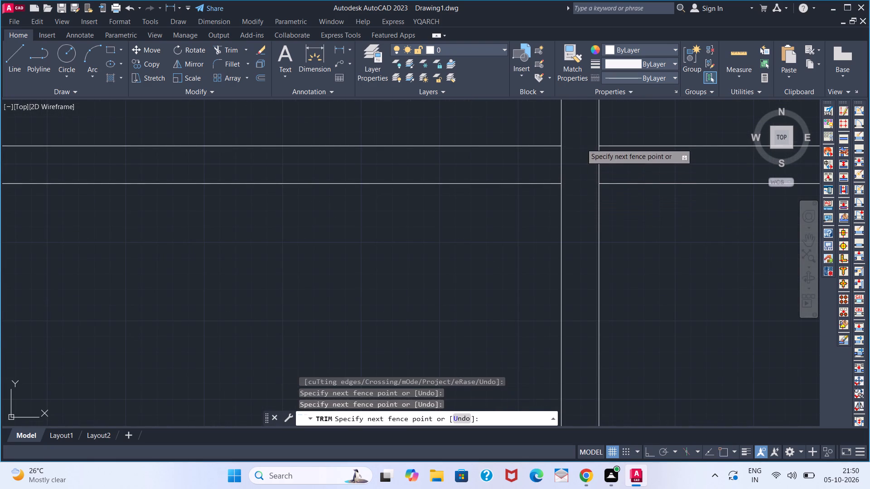
{"action": "key", "text": "space"}
{"action": "key", "text": "space"}
{"action": "scroll", "coordinate": [602, 171], "scroll_direction": "down", "scroll_amount": 2}
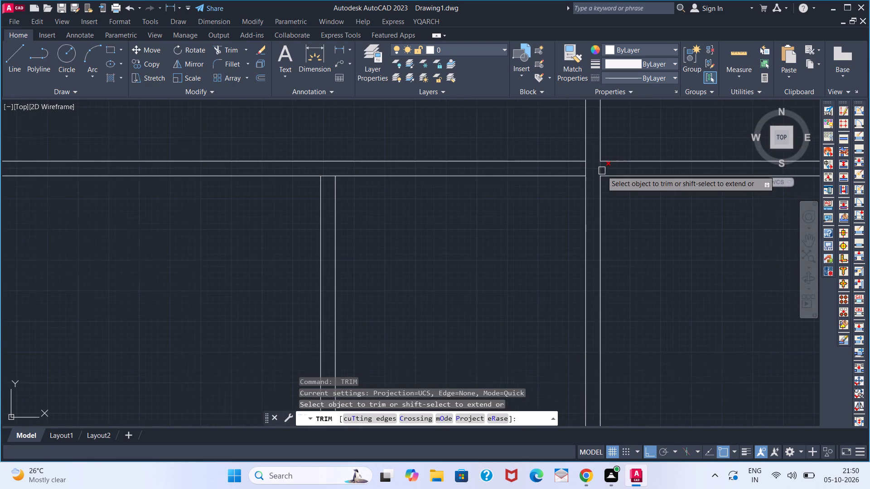
{"action": "key", "text": "space"}
{"action": "scroll", "coordinate": [664, 227], "scroll_direction": "down", "scroll_amount": 1}
{"action": "middle_click_drag", "start_coordinate": [651, 230], "coordinate": [529, 251]}
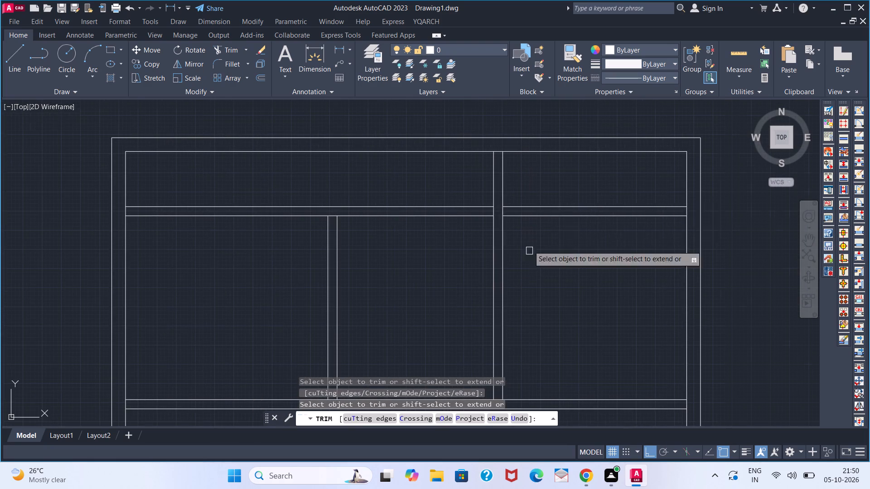
{"action": "key", "text": "space"}
Trim away the upper horizontal partition's two lines between the right vertical partition and the right outer wall.
{"action": "key", "text": "space"}
{"action": "left_click", "coordinate": [570, 199]}
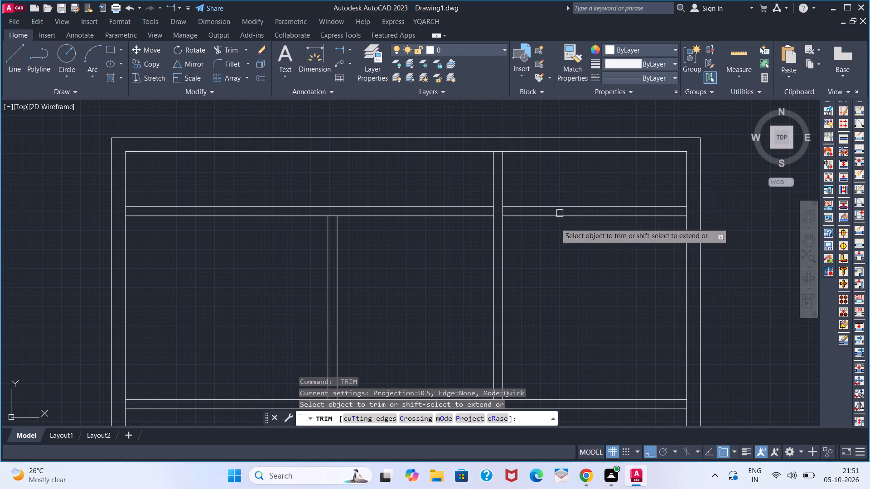
{"action": "left_click", "coordinate": [553, 231]}
{"action": "left_click", "coordinate": [557, 201]}
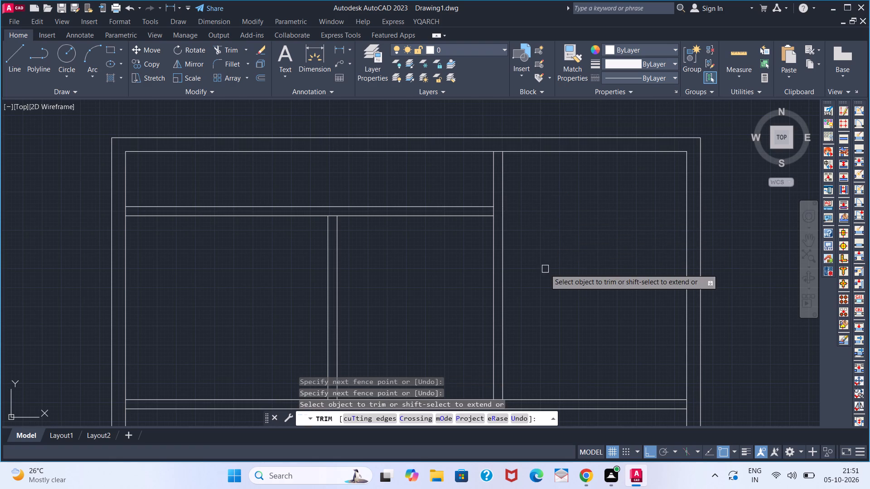
{"action": "scroll", "coordinate": [545, 270], "scroll_direction": "down", "scroll_amount": 2}
{"action": "middle_click_drag", "start_coordinate": [489, 285], "coordinate": [541, 253]}
{"action": "key", "text": "space"}
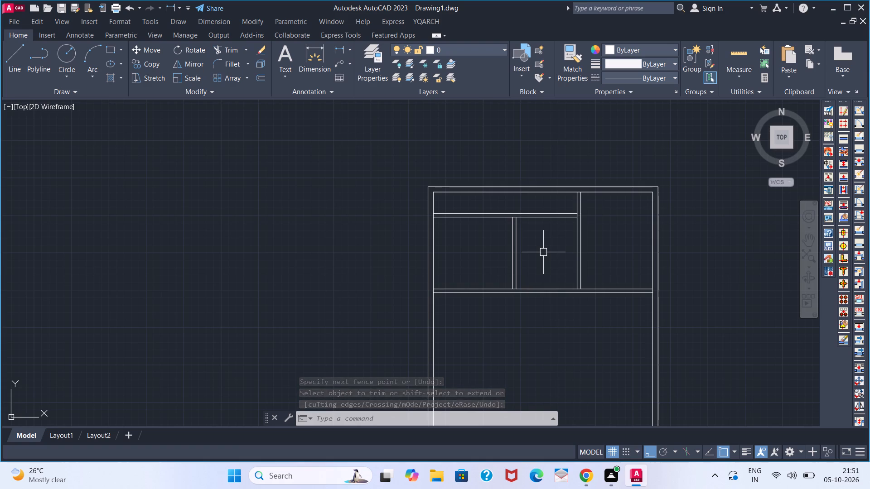
Offset the top inner wall line 4' down into the plan.
{"action": "middle_click_drag", "start_coordinate": [537, 248], "coordinate": [390, 220]}
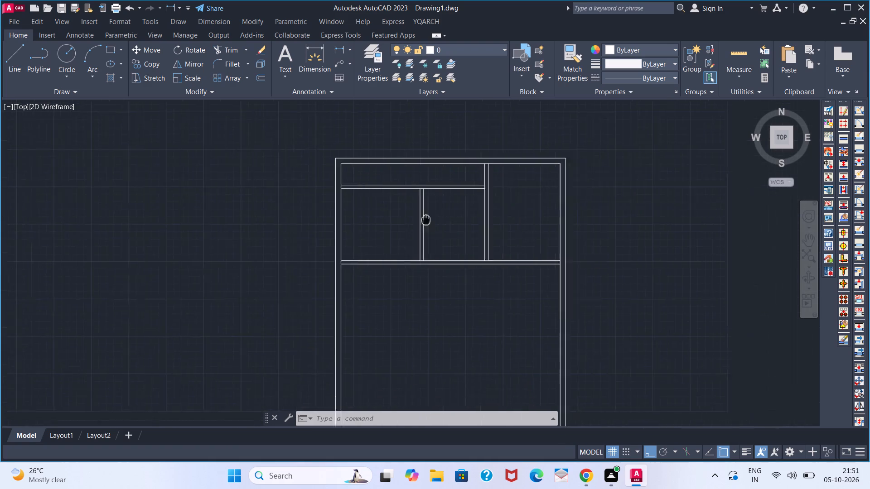
{"action": "middle_click_drag", "start_coordinate": [390, 220], "coordinate": [376, 220]}
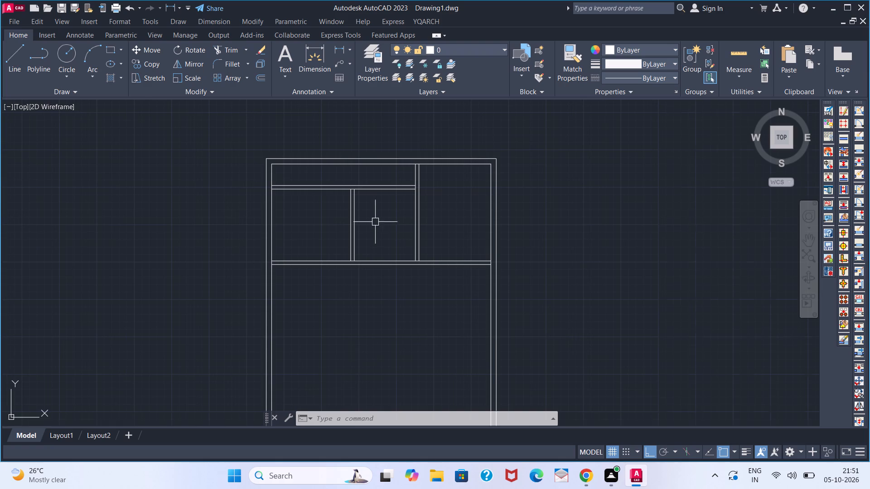
{"action": "middle_click_drag", "start_coordinate": [373, 238], "coordinate": [391, 198]}
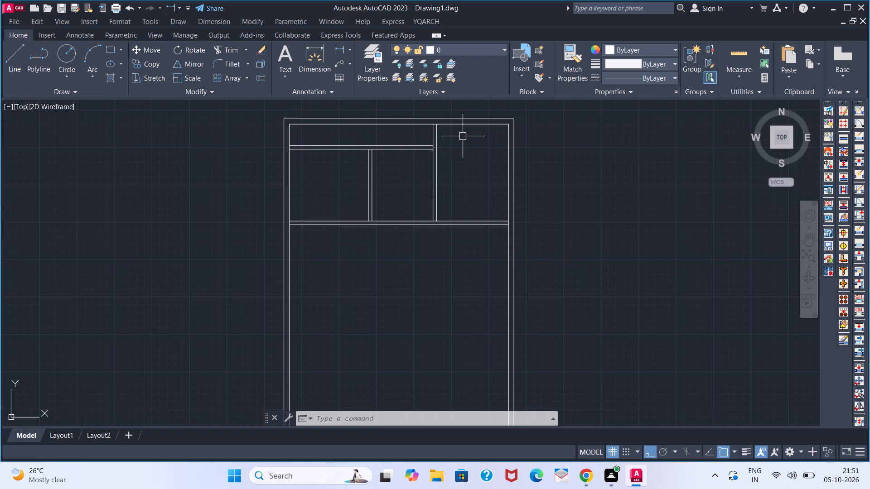
{"action": "scroll", "coordinate": [463, 131], "scroll_direction": "up", "scroll_amount": 1}
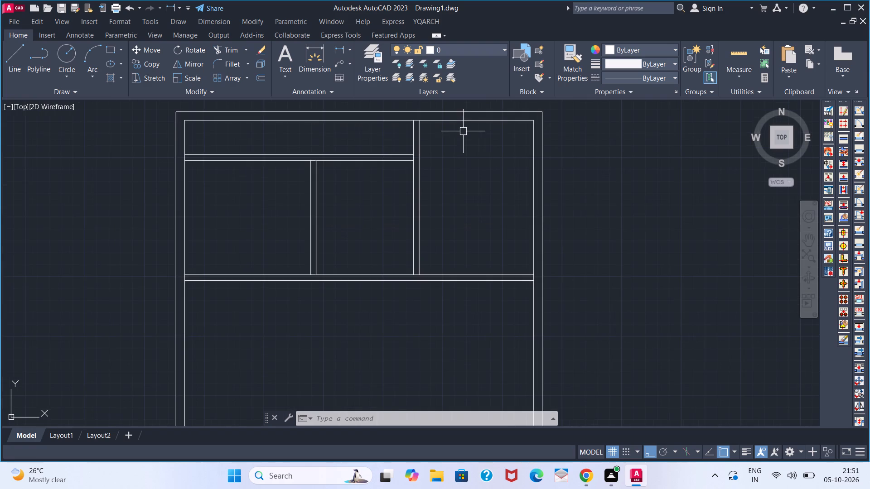
{"action": "middle_click_drag", "start_coordinate": [463, 131], "coordinate": [407, 159]}
{"action": "key", "text": "o"}
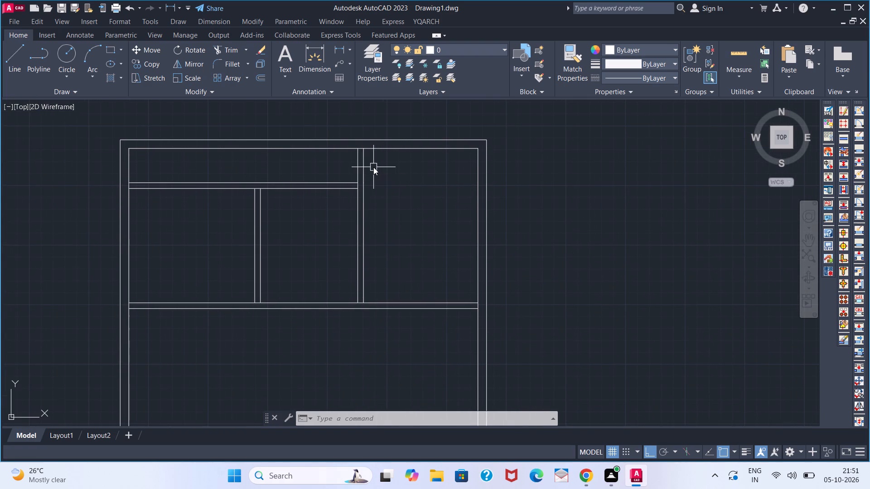
{"action": "key", "text": "Return"}
{"action": "type", "text": "4'"}
{"action": "key", "text": "Return"}
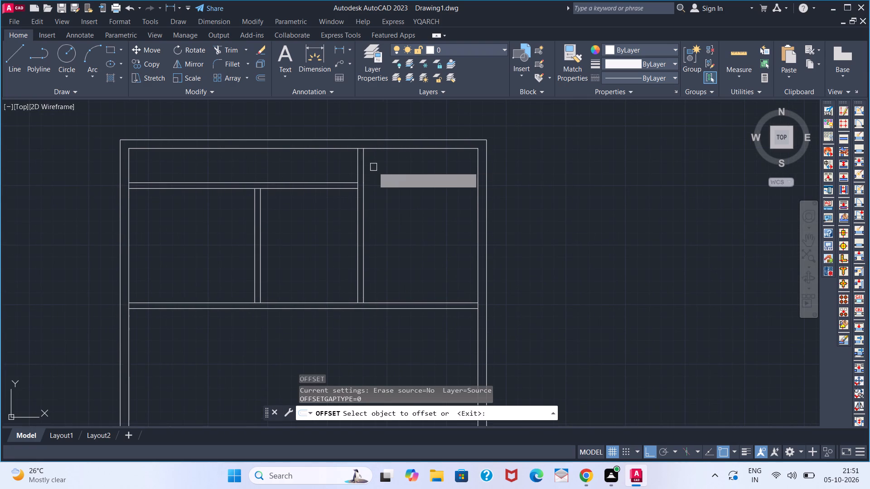
{"action": "left_click", "coordinate": [406, 151]}
{"action": "left_click", "coordinate": [402, 205]}
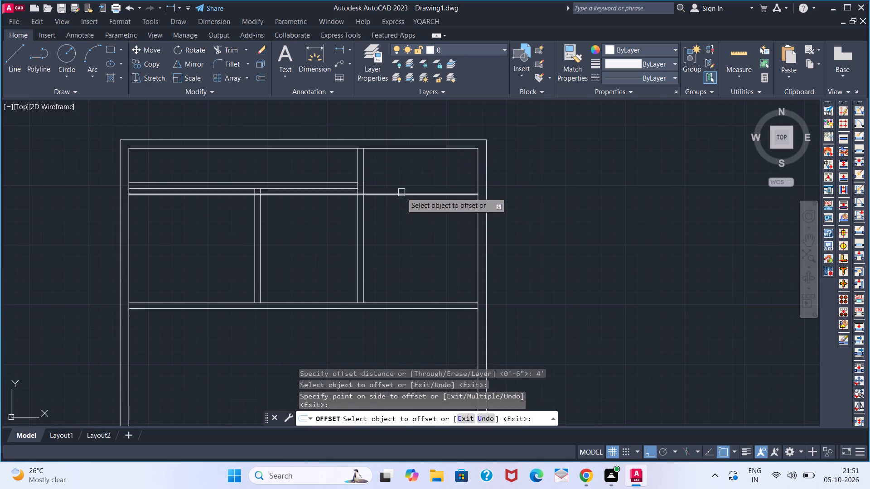
Offset the new horizontal line 6" down to form the second face of the partition.
{"action": "left_click", "coordinate": [401, 192]}
{"action": "key", "text": "6"}
{"action": "key", "text": "Return"}
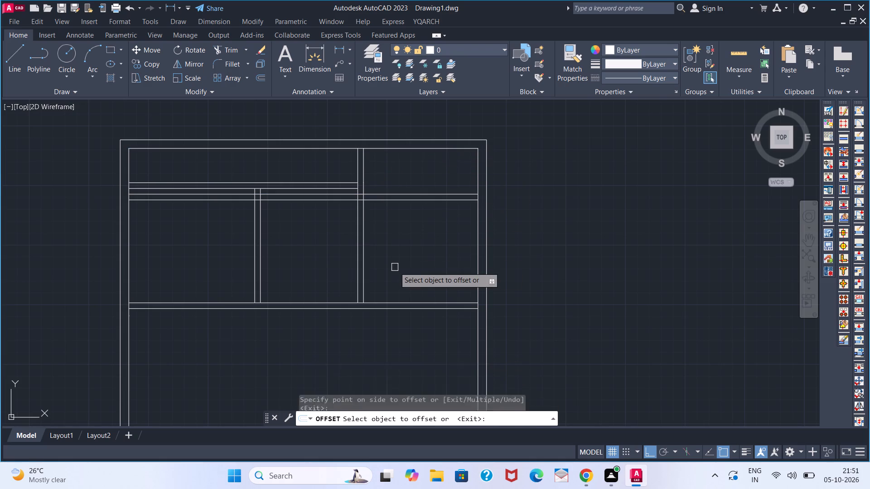
{"action": "key", "text": "space"}
Trim the new horizontal partition's two lines between the faces of the right vertical partition.
{"action": "type", "text": "TR"}
{"action": "key", "text": "space"}
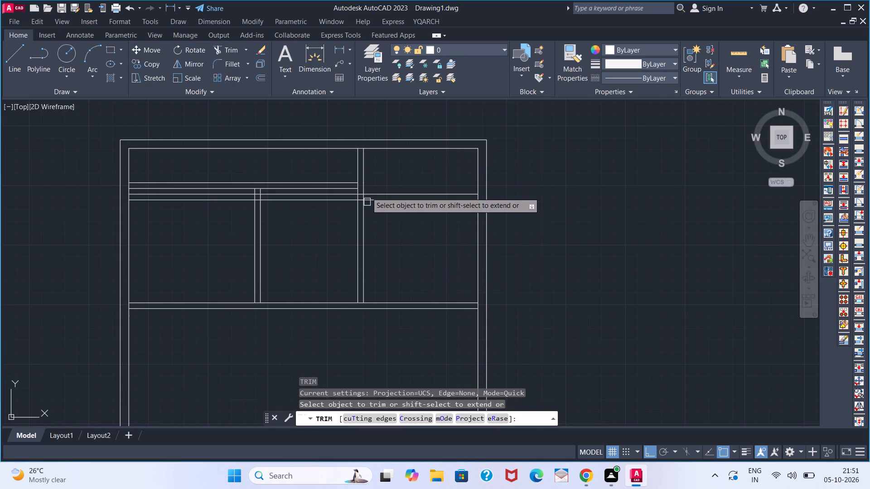
{"action": "scroll", "coordinate": [367, 191], "scroll_direction": "up", "scroll_amount": 4}
{"action": "left_click", "coordinate": [318, 207]}
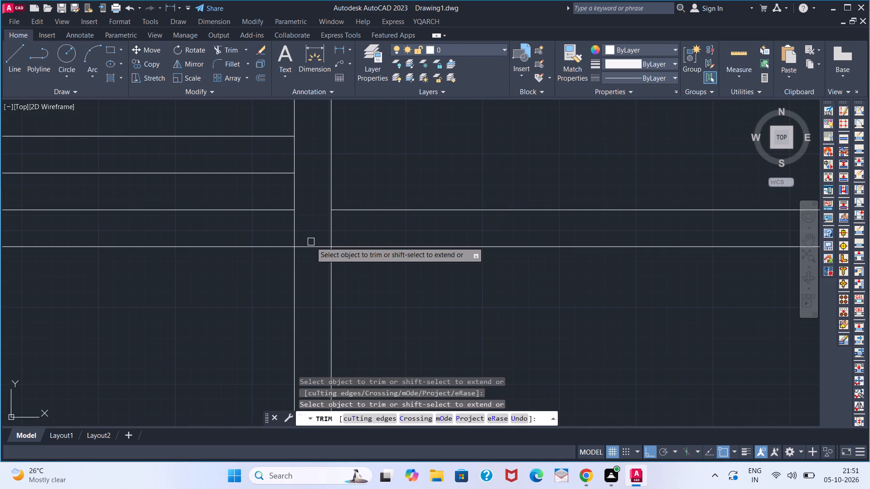
{"action": "left_click", "coordinate": [311, 247]}
{"action": "scroll", "coordinate": [232, 264], "scroll_direction": "down", "scroll_amount": 4}
{"action": "key", "text": "space"}
Erase the new horizontal partition's two leftover lines on the left side of the right vertical partition.
{"action": "left_click", "coordinate": [229, 248]}
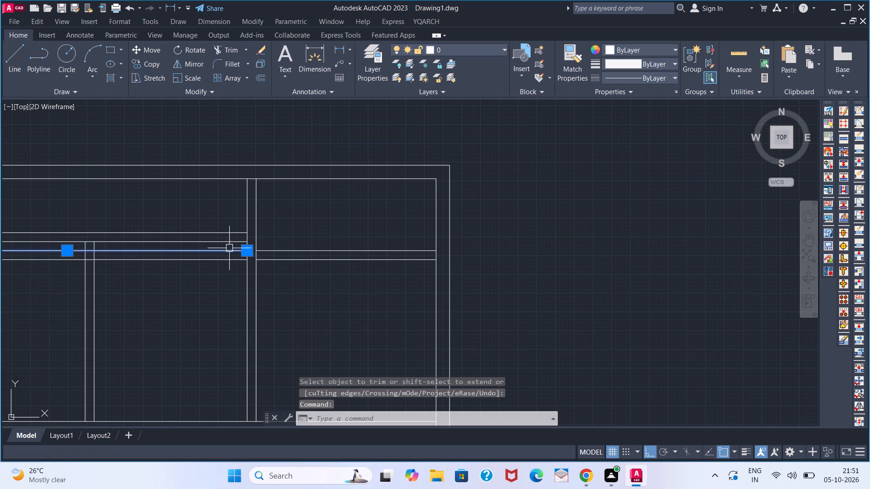
{"action": "left_click", "coordinate": [217, 263]}
{"action": "key", "text": "Delete"}
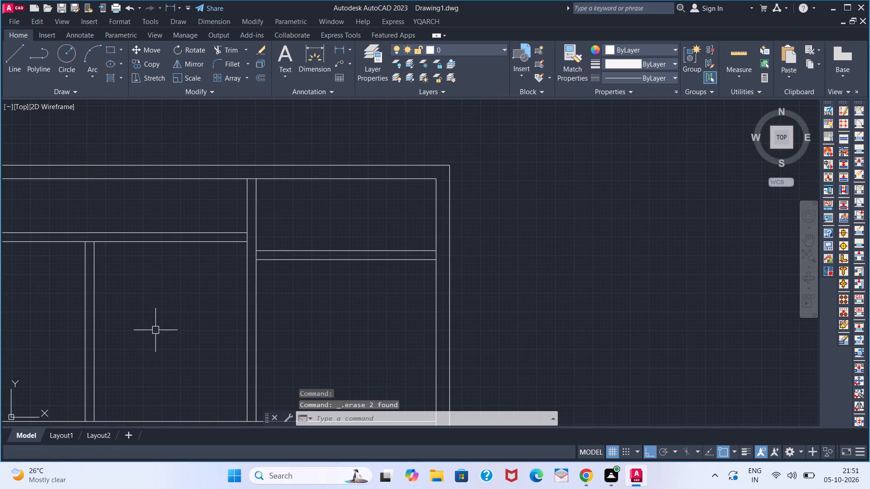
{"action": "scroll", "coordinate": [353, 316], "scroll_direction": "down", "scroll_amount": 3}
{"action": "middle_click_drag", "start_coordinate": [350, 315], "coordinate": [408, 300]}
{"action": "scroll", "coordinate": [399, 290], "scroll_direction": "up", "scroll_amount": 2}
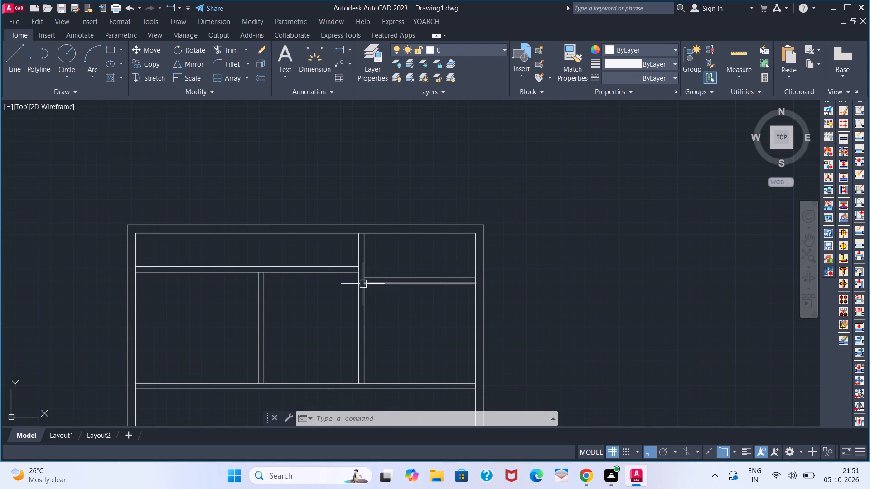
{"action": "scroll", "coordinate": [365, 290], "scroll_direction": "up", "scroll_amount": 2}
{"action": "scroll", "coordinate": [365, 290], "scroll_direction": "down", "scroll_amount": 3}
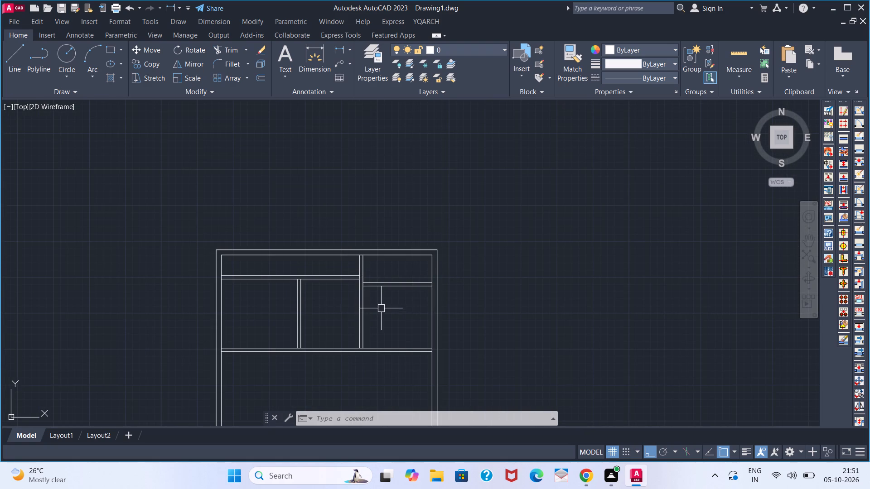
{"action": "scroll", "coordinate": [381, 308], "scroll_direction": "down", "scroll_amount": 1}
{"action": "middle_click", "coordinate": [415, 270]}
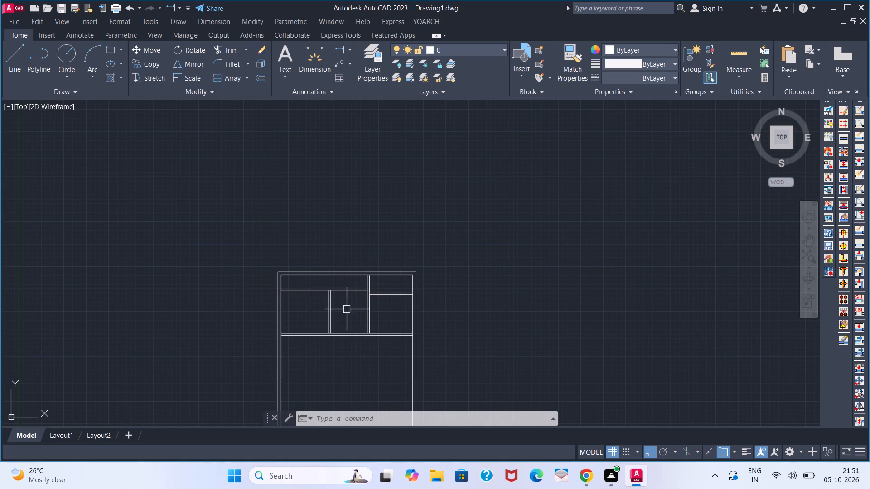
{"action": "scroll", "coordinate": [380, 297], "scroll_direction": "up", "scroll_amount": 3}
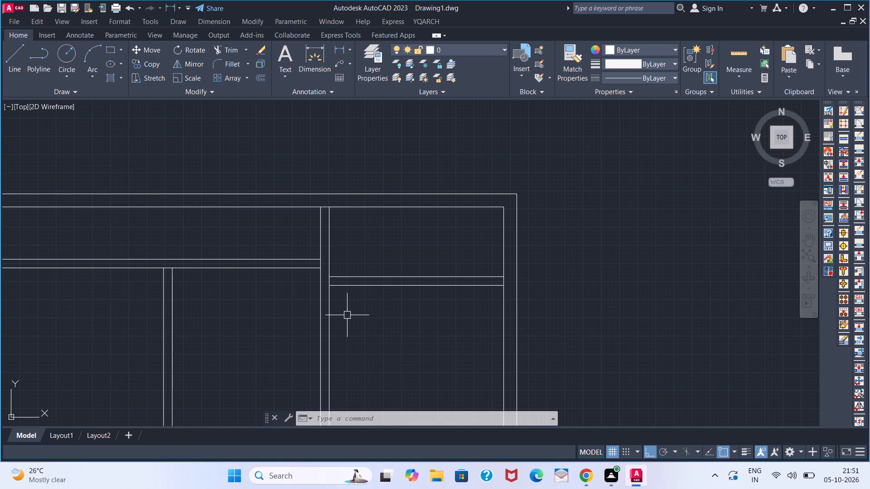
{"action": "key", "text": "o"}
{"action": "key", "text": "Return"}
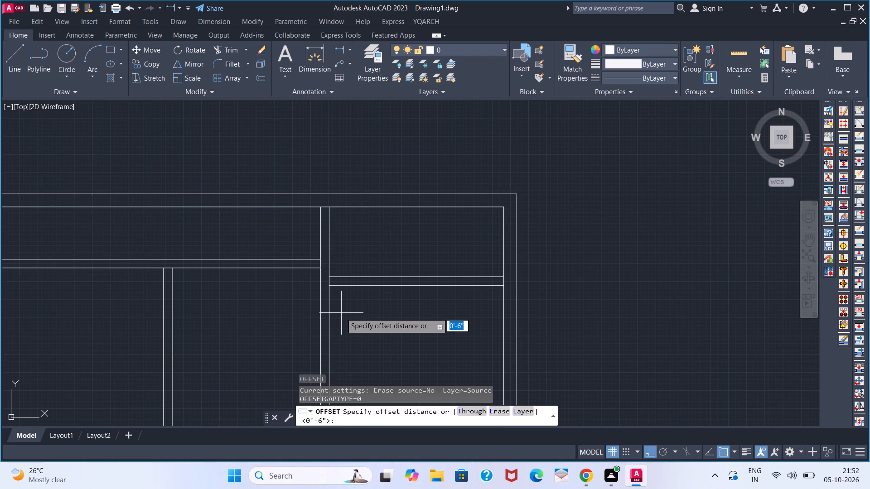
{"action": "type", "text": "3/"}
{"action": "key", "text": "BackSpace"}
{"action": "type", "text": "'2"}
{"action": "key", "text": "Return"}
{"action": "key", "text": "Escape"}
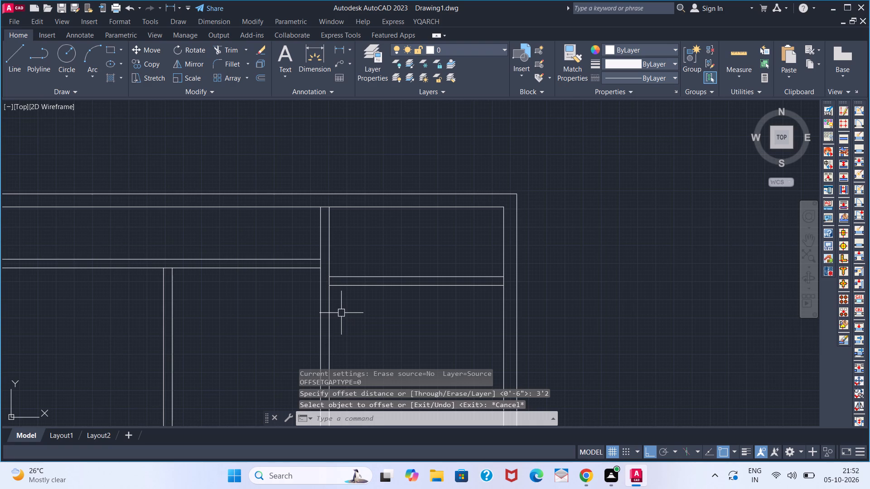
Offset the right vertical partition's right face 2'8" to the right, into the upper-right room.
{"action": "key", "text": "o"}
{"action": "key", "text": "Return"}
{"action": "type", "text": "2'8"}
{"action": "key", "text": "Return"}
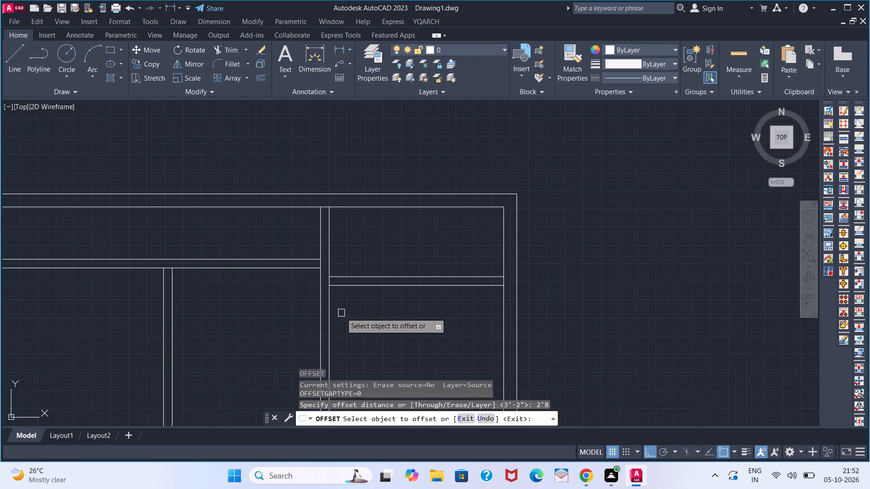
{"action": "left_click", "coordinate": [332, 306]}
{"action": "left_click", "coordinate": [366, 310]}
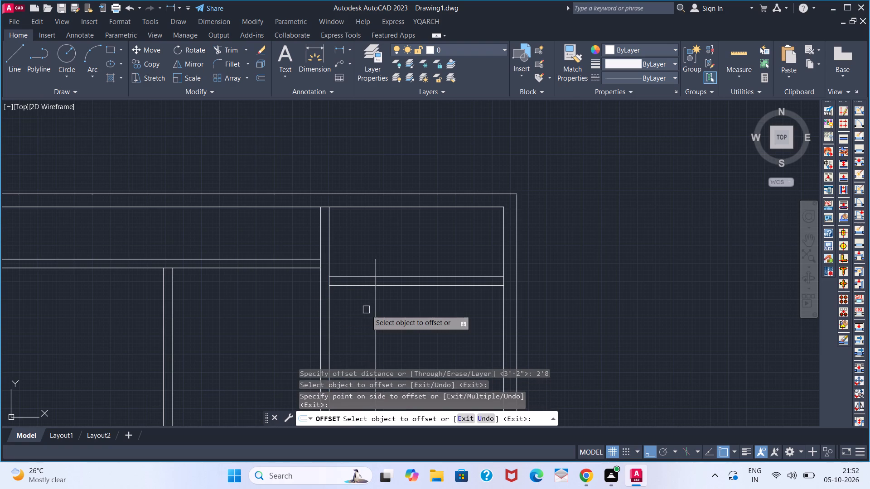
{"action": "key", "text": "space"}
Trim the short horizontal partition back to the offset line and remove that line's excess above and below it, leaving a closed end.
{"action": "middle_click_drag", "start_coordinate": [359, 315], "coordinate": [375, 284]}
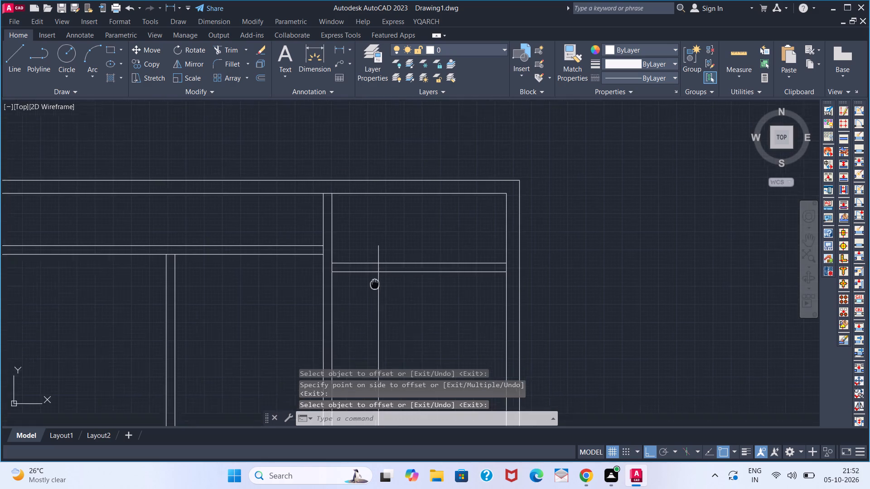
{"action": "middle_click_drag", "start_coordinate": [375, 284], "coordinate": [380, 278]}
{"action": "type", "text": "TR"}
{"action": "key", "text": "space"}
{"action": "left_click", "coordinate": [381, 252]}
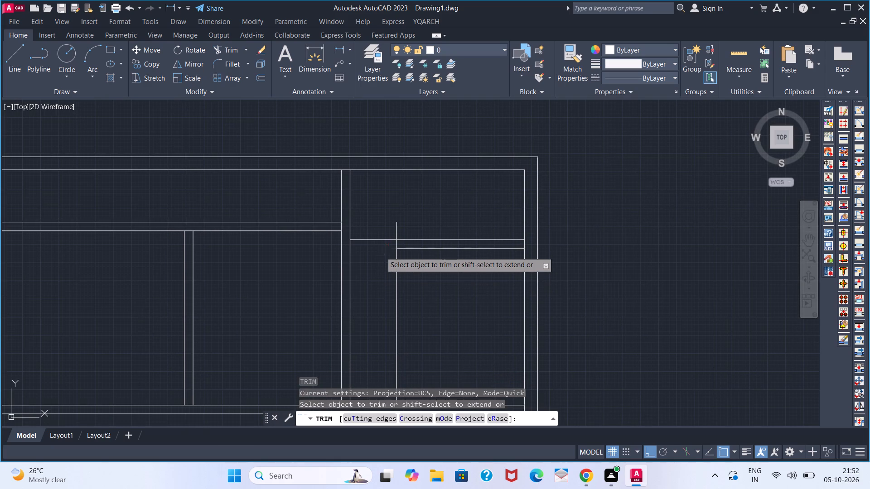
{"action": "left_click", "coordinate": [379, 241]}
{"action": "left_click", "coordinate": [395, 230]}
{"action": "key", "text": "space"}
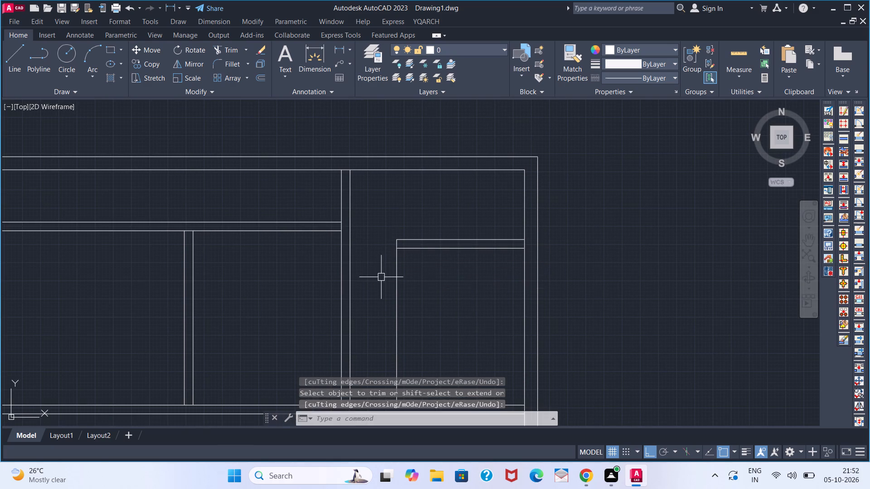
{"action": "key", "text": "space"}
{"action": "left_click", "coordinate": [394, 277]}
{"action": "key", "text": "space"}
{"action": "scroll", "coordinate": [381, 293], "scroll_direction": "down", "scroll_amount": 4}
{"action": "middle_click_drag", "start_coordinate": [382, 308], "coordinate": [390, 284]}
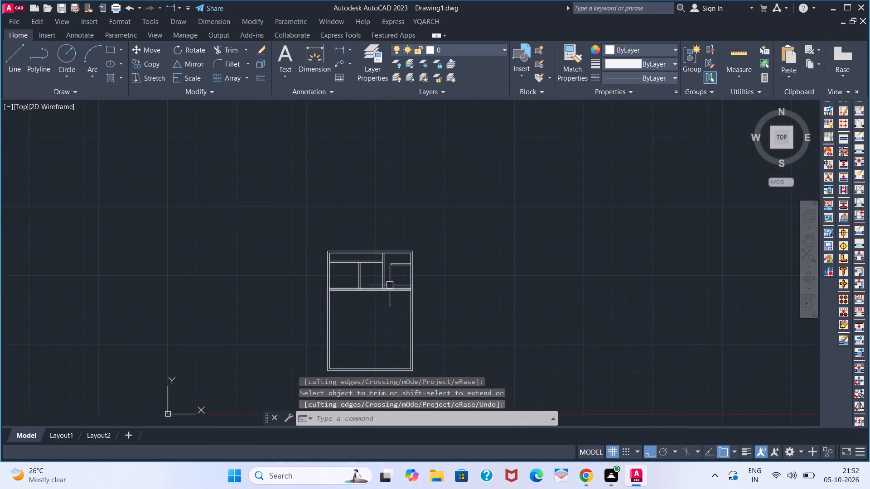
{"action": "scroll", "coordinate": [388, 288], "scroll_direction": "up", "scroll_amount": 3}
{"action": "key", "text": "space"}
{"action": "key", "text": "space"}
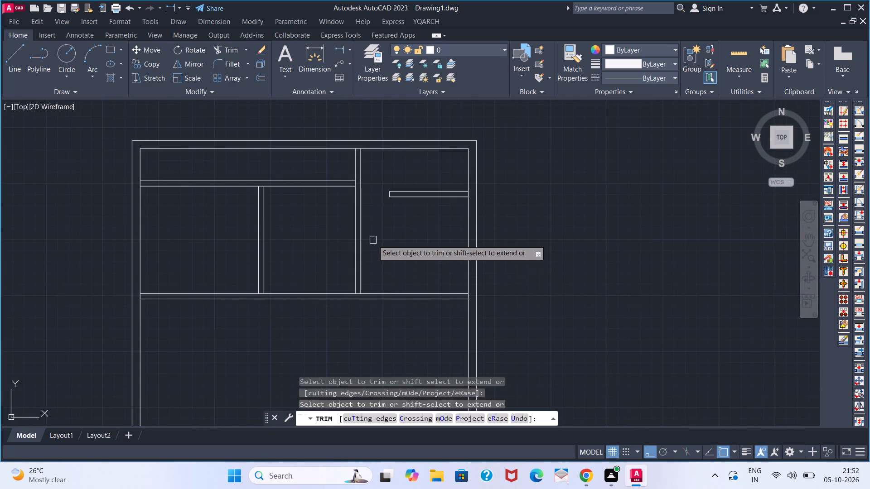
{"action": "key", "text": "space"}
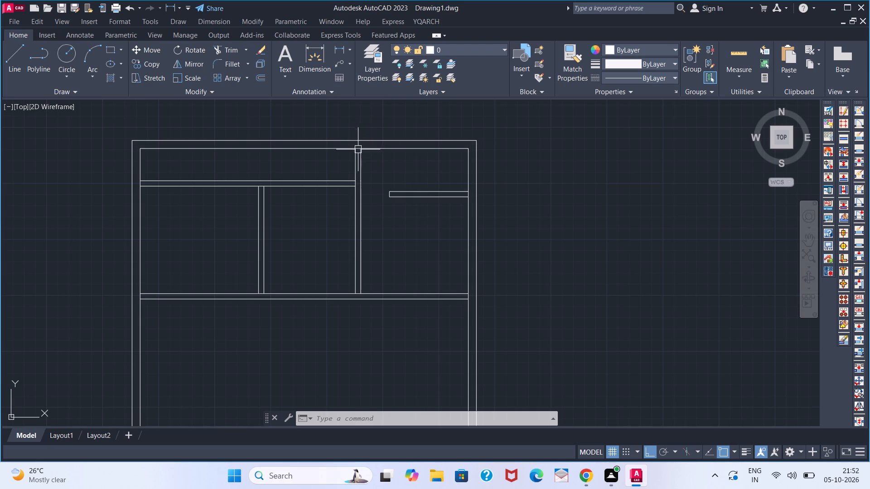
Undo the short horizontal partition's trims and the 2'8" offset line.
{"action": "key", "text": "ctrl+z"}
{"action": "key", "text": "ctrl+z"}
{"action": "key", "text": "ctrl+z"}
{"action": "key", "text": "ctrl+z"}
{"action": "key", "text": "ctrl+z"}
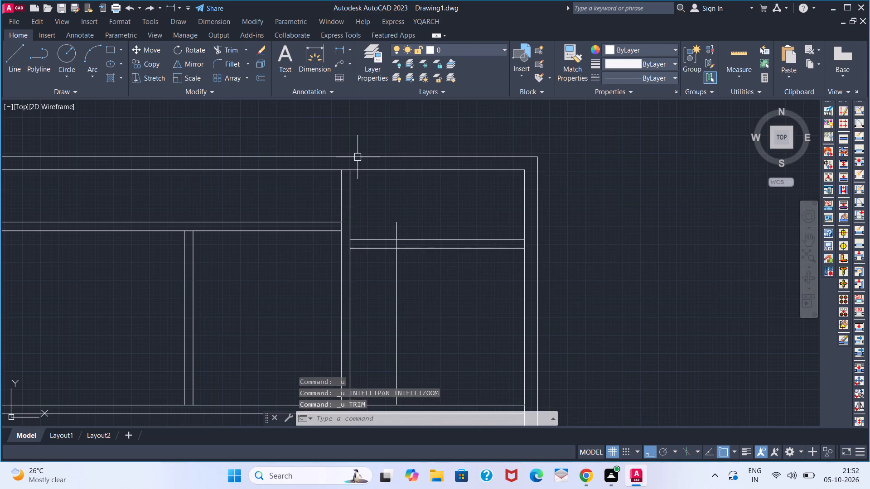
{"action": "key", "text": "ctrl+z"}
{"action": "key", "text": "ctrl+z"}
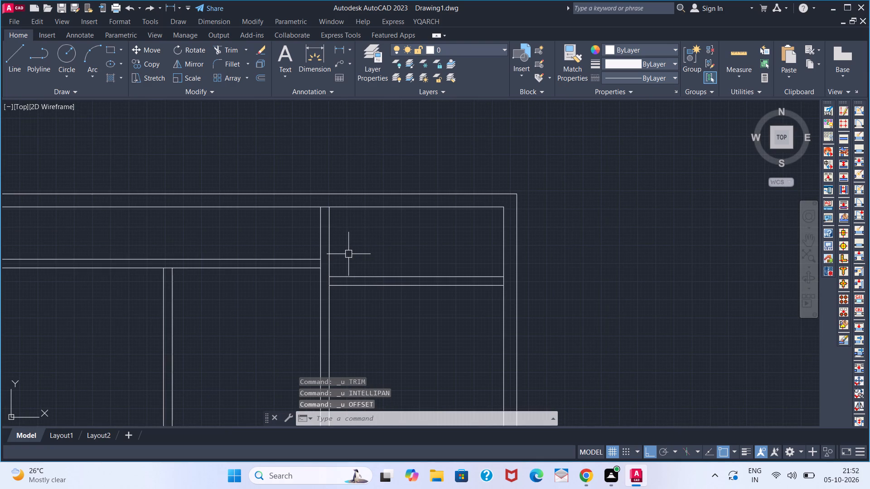
Offset the right outer wall's inner line 7' to the left, into the plan.
{"action": "key", "text": "o"}
{"action": "key", "text": "Return"}
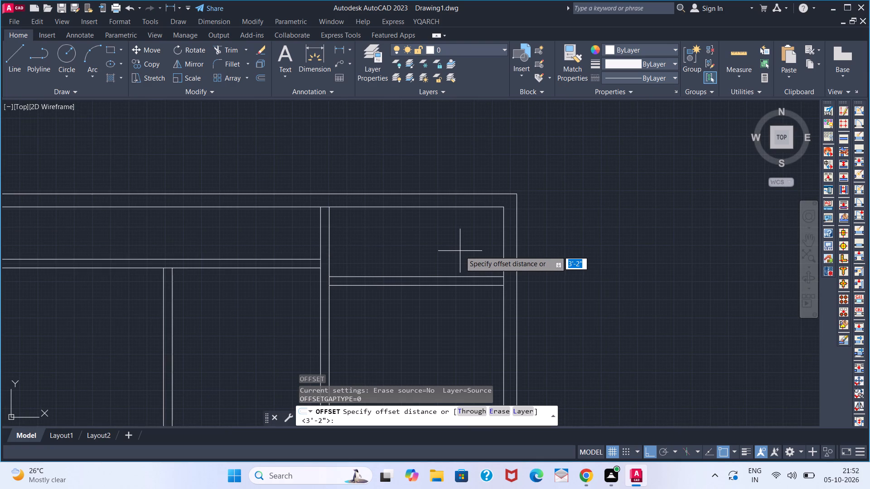
{"action": "type", "text": "7'"}
{"action": "key", "text": "Return"}
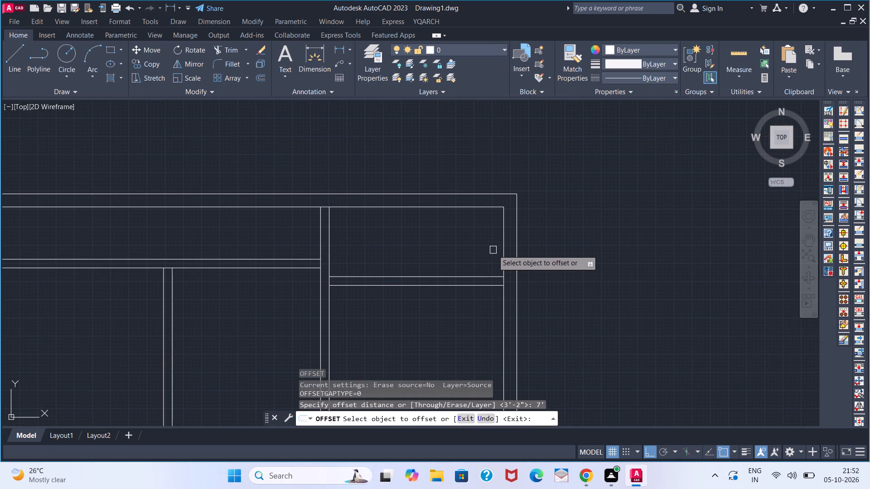
{"action": "left_click", "coordinate": [501, 250]}
{"action": "left_click", "coordinate": [436, 260]}
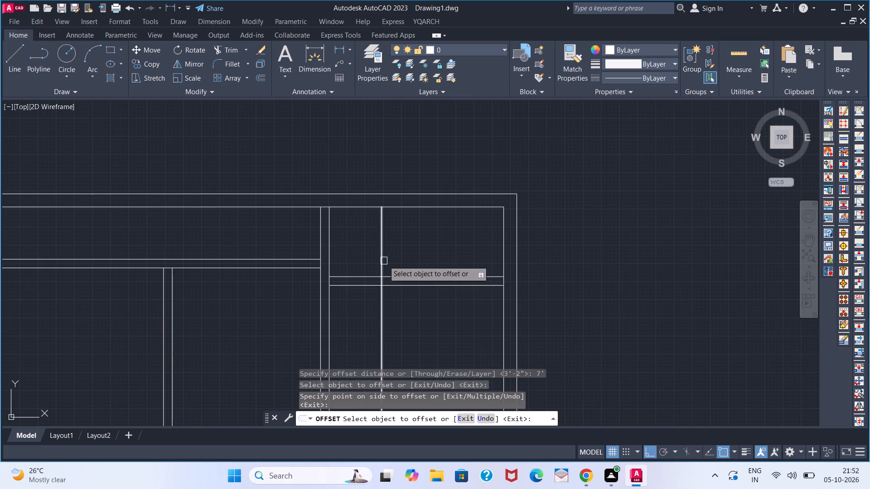
Offset the new vertical line 6" to the left to form the partition's second face.
{"action": "left_click", "coordinate": [384, 261]}
{"action": "key", "text": "6"}
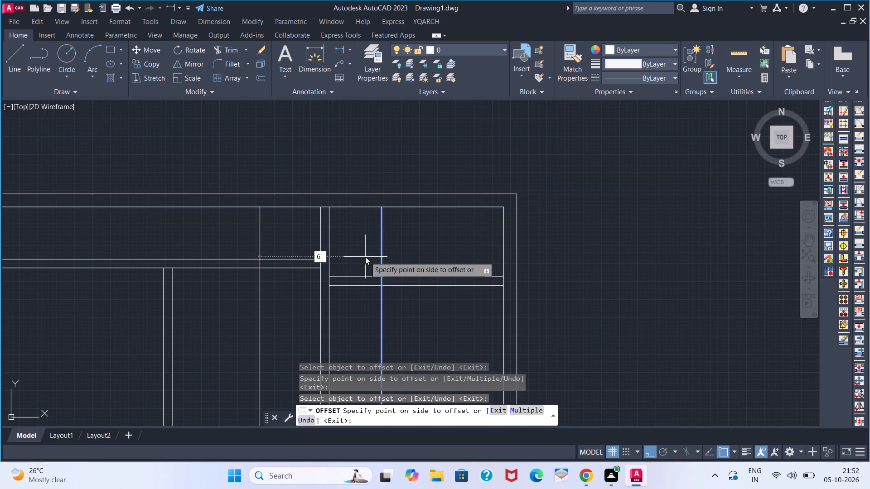
{"action": "key", "text": "Return"}
{"action": "key", "text": "space"}
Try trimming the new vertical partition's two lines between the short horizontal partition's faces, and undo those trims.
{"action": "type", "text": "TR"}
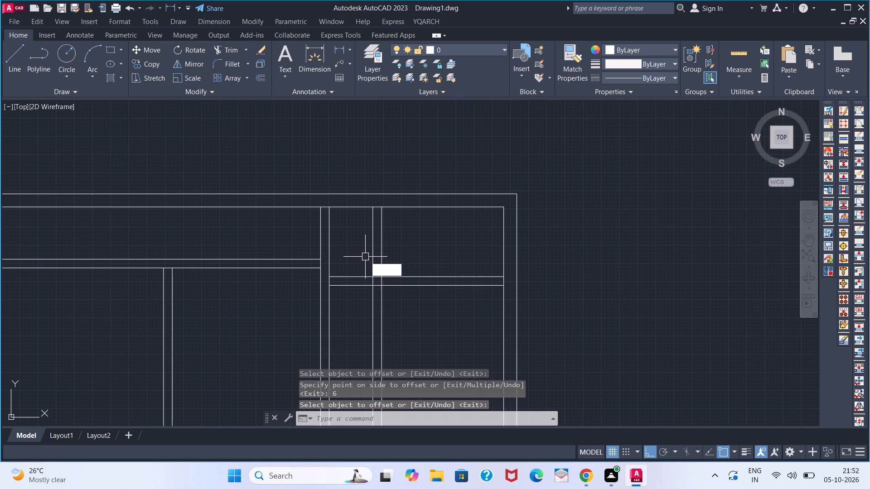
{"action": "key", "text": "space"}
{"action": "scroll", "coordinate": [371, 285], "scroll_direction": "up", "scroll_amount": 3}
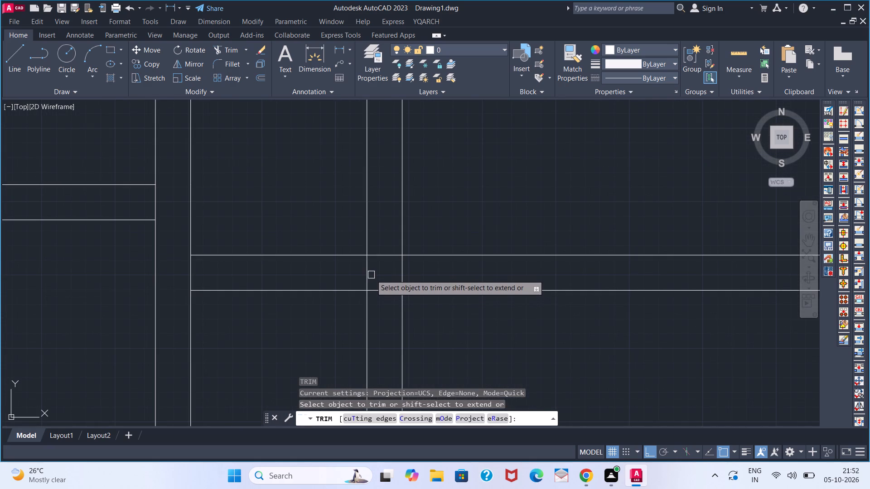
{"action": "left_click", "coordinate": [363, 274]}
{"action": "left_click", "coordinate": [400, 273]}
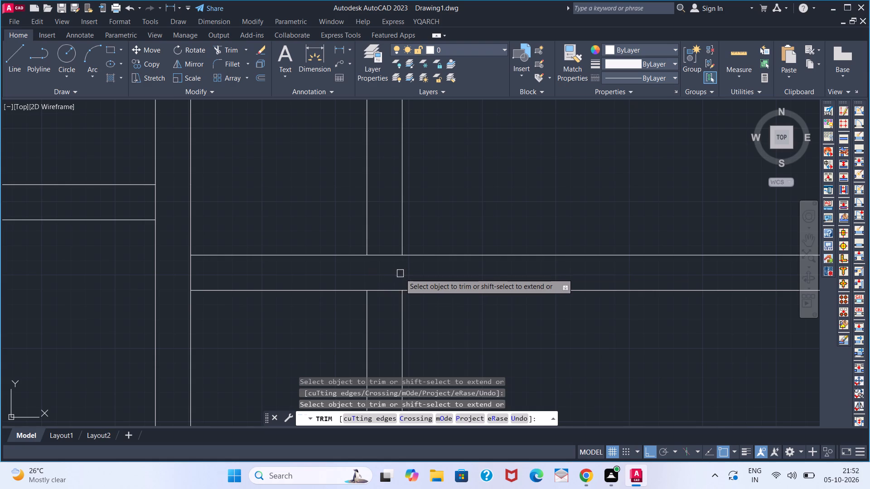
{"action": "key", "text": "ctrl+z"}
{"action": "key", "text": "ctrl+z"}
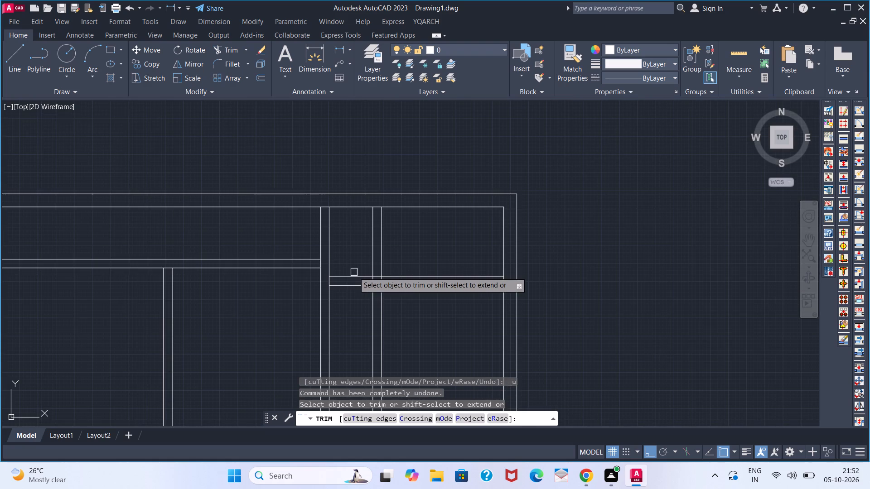
Trim the short horizontal partition's two lines between the vertical partitions, and its upper line between the new vertical partition's faces.
{"action": "left_click", "coordinate": [360, 274]}
{"action": "left_click", "coordinate": [358, 287]}
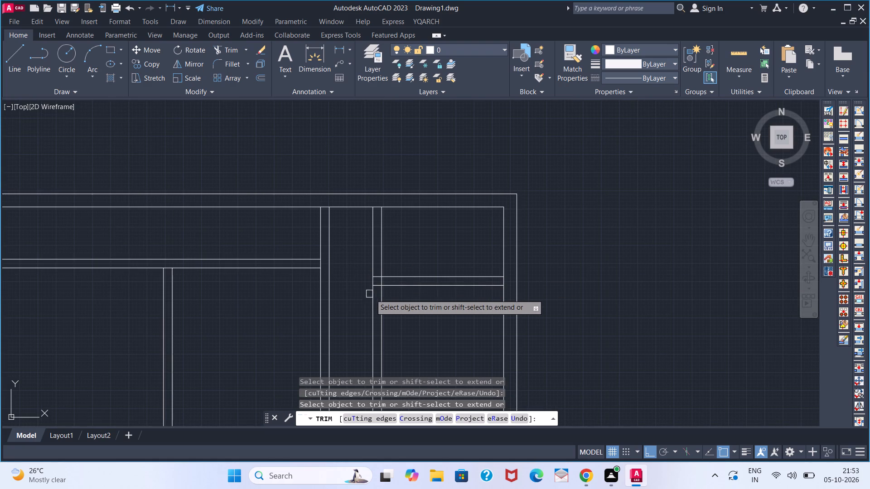
{"action": "scroll", "coordinate": [377, 279], "scroll_direction": "up", "scroll_amount": 3}
{"action": "left_click", "coordinate": [374, 274]}
{"action": "left_click", "coordinate": [374, 263]}
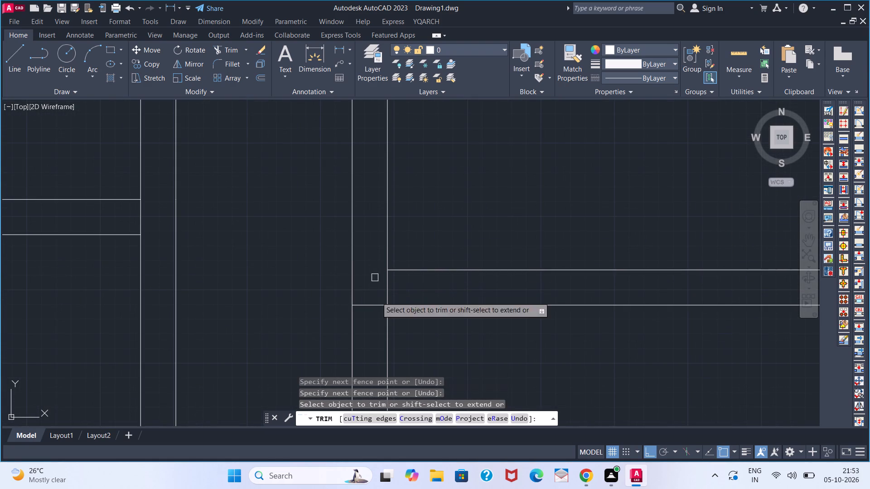
Trim the new vertical partition's two lines below the short horizontal partition and its right face inside the corner, forming a clean L-shaped corner.
{"action": "left_click", "coordinate": [350, 338]}
{"action": "left_click", "coordinate": [387, 334]}
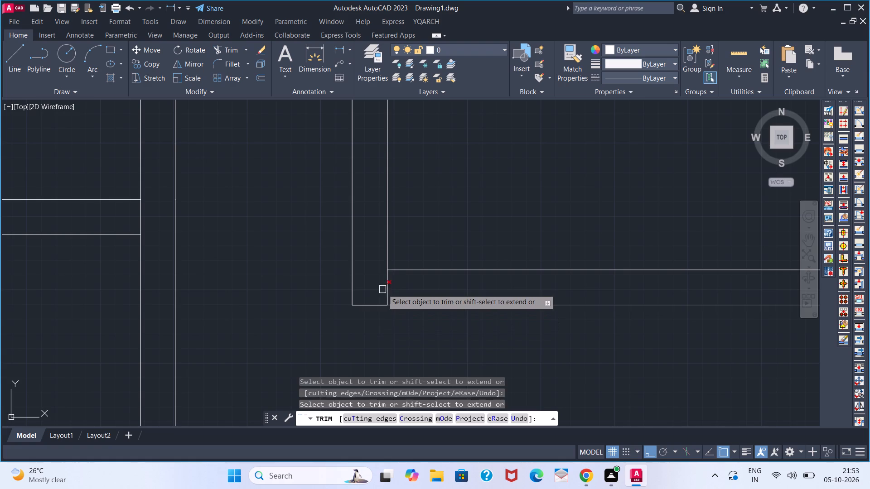
{"action": "left_click", "coordinate": [382, 289]}
{"action": "left_click", "coordinate": [387, 289]}
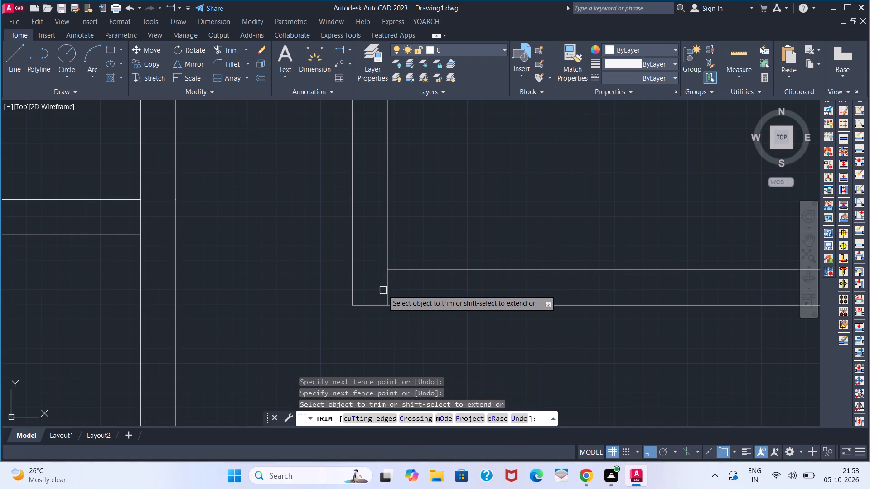
{"action": "left_click", "coordinate": [385, 291]}
{"action": "key", "text": "space"}
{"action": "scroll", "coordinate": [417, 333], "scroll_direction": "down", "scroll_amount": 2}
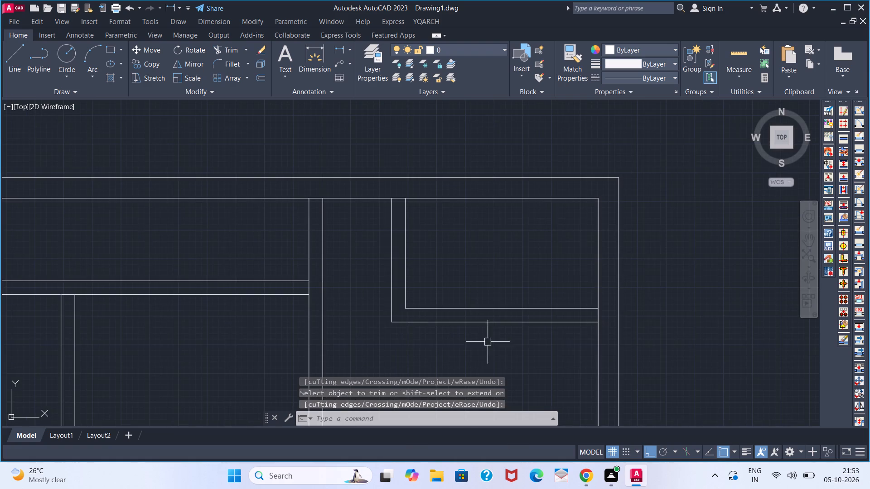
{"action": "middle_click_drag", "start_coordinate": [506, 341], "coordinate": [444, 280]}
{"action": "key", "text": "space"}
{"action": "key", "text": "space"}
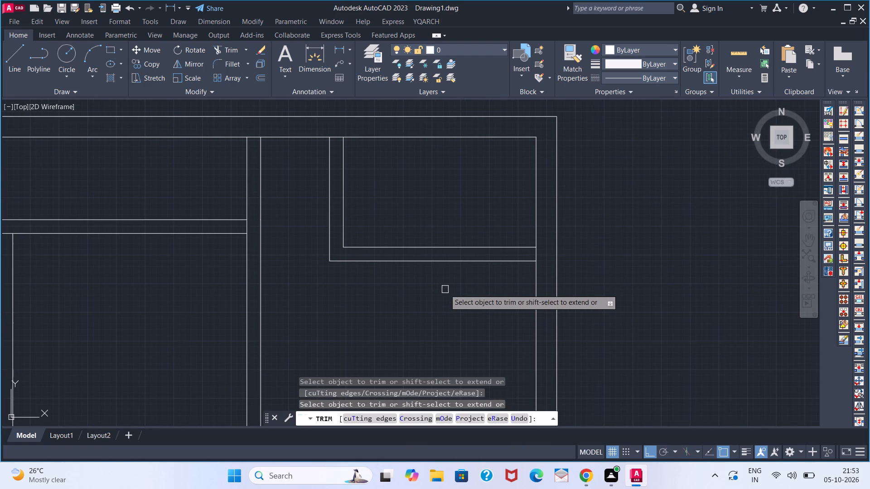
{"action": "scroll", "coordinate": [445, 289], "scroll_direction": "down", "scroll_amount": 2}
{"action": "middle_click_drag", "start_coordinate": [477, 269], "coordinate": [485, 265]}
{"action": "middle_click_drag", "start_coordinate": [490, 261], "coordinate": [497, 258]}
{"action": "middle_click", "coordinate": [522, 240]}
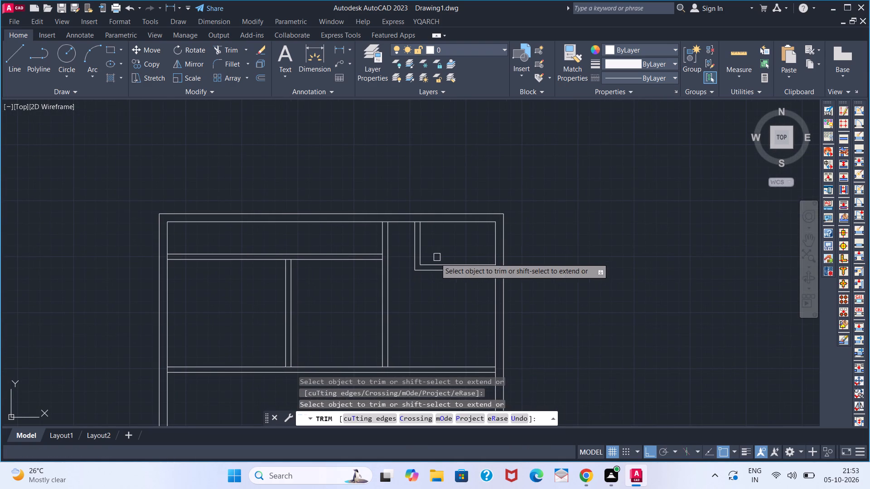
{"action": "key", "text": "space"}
Offset the right outer wall's inner line 2'8" to the left, across the short horizontal partition.
{"action": "scroll", "coordinate": [476, 257], "scroll_direction": "up", "scroll_amount": 2}
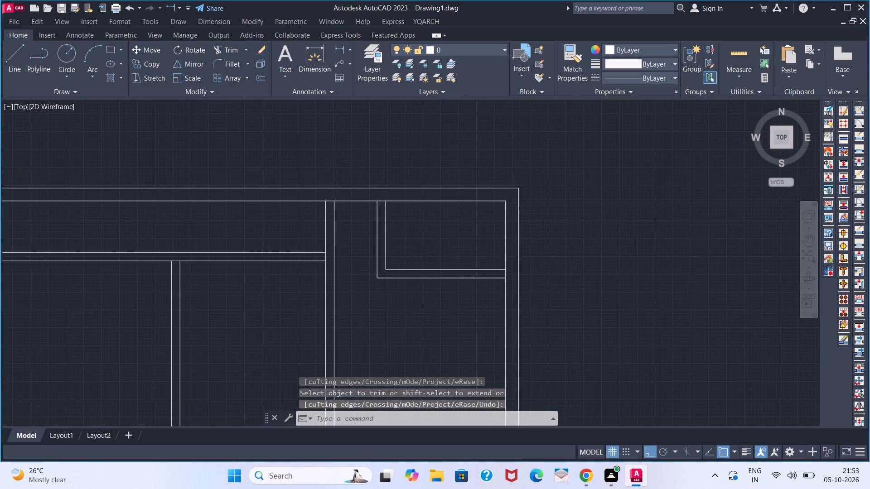
{"action": "key", "text": "o"}
{"action": "key", "text": "Return"}
{"action": "type", "text": "2'8"}
{"action": "key", "text": "Return"}
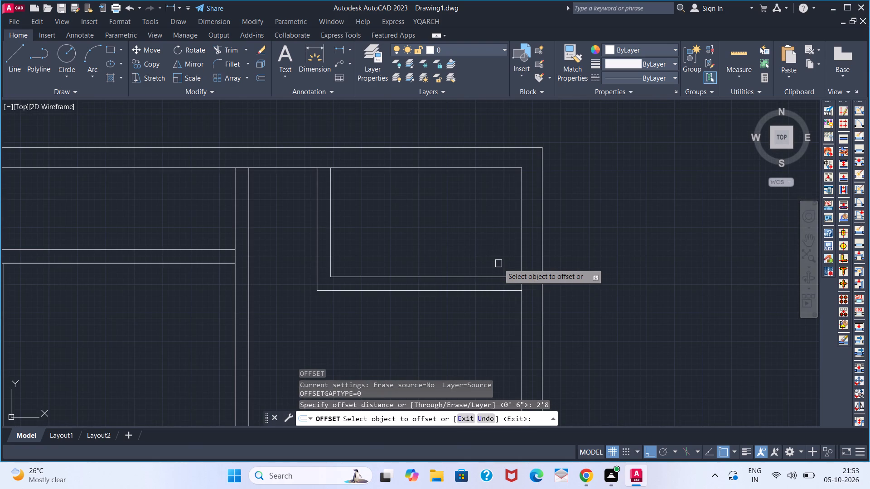
{"action": "left_click", "coordinate": [523, 251]}
{"action": "left_click", "coordinate": [453, 257]}
{"action": "key", "text": "space"}
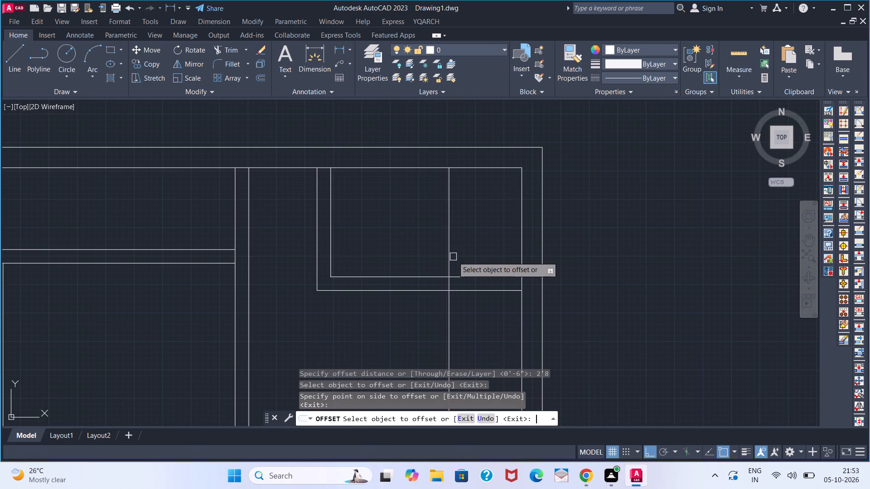
Trim the short partition's lines between the offset line and the outer wall, and the offset line above and below the partition, leaving an end cap.
{"action": "type", "text": "TR"}
{"action": "key", "text": "space"}
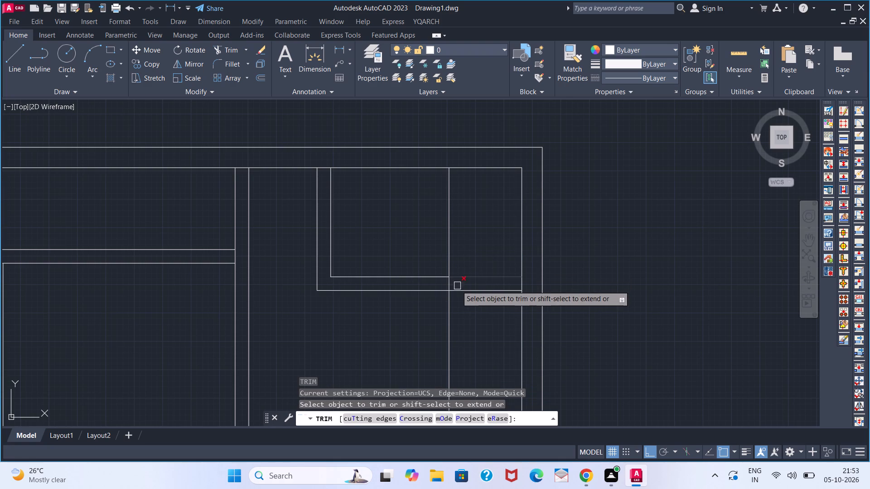
{"action": "left_click", "coordinate": [464, 275]}
{"action": "left_click", "coordinate": [467, 293]}
{"action": "left_click", "coordinate": [438, 246]}
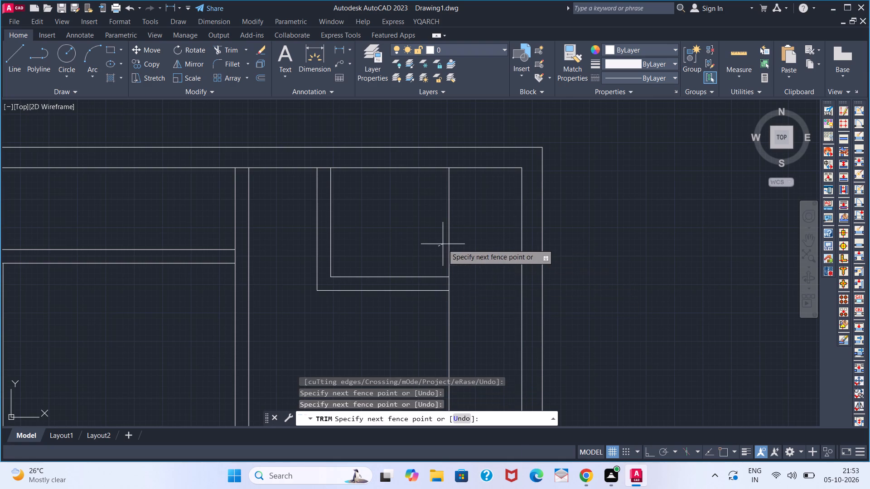
{"action": "left_click", "coordinate": [464, 244]}
{"action": "key", "text": "space"}
{"action": "left_click", "coordinate": [447, 341]}
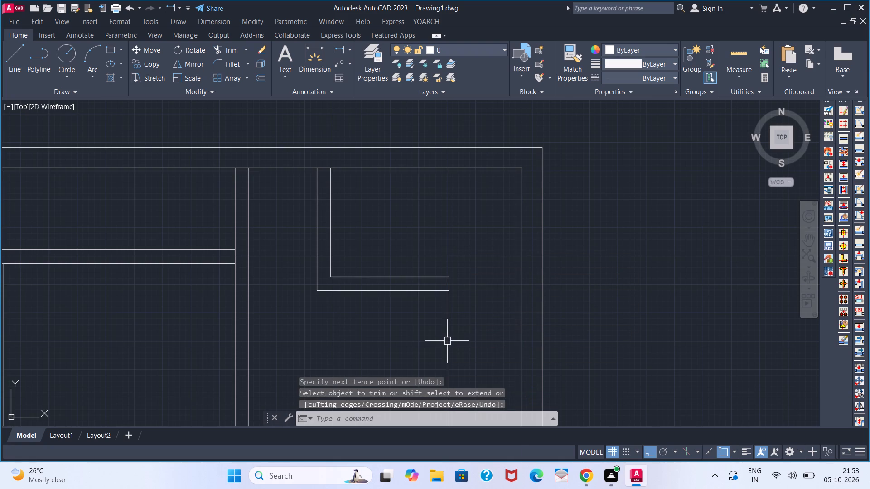
{"action": "key", "text": "Escape"}
{"action": "key", "text": "space"}
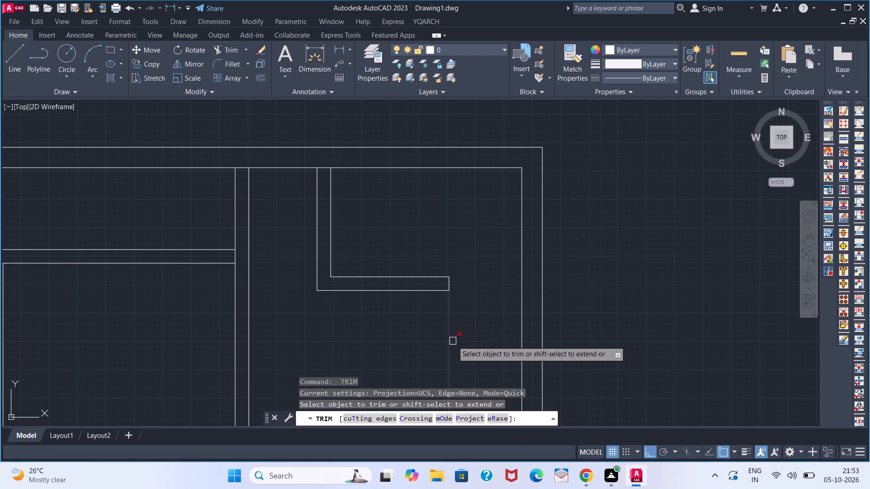
{"action": "left_click", "coordinate": [451, 341]}
{"action": "key", "text": "space"}
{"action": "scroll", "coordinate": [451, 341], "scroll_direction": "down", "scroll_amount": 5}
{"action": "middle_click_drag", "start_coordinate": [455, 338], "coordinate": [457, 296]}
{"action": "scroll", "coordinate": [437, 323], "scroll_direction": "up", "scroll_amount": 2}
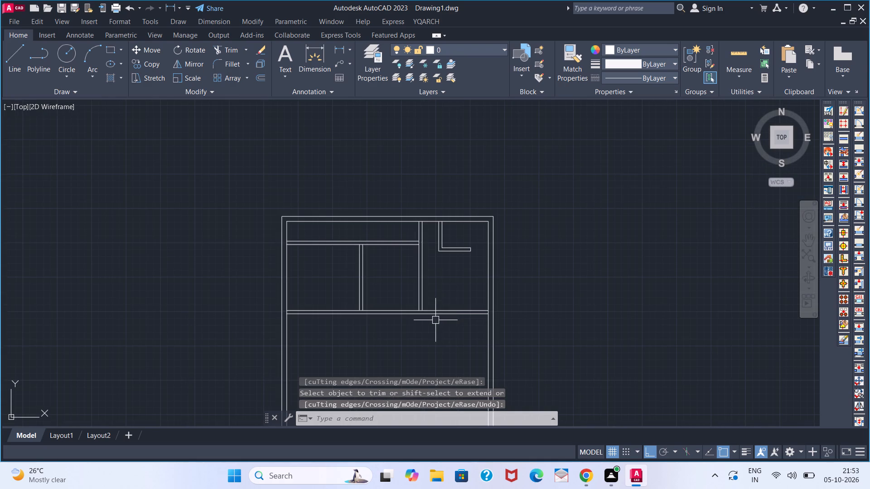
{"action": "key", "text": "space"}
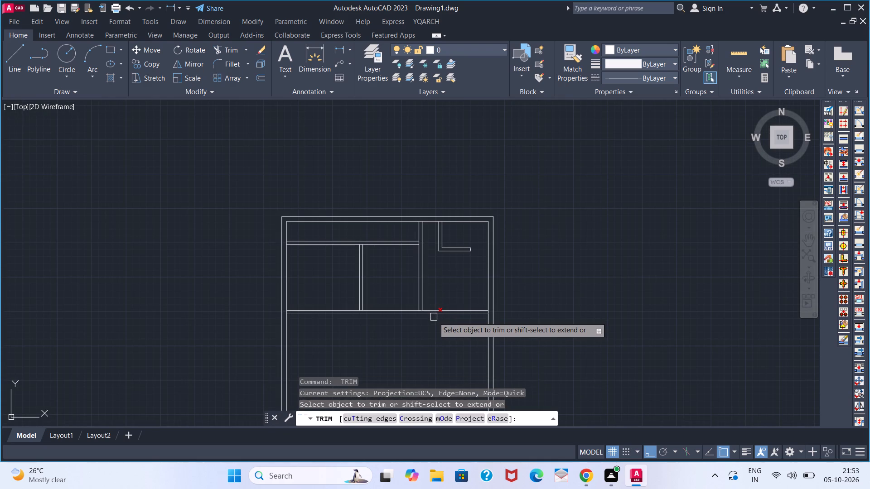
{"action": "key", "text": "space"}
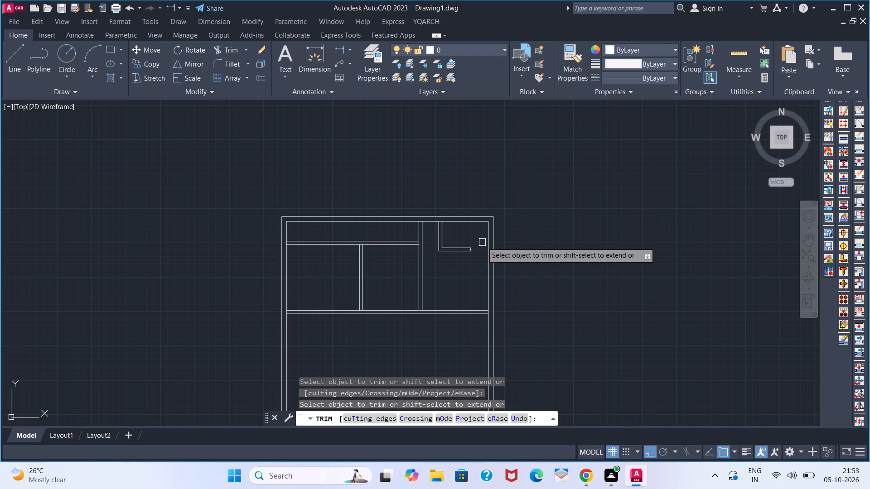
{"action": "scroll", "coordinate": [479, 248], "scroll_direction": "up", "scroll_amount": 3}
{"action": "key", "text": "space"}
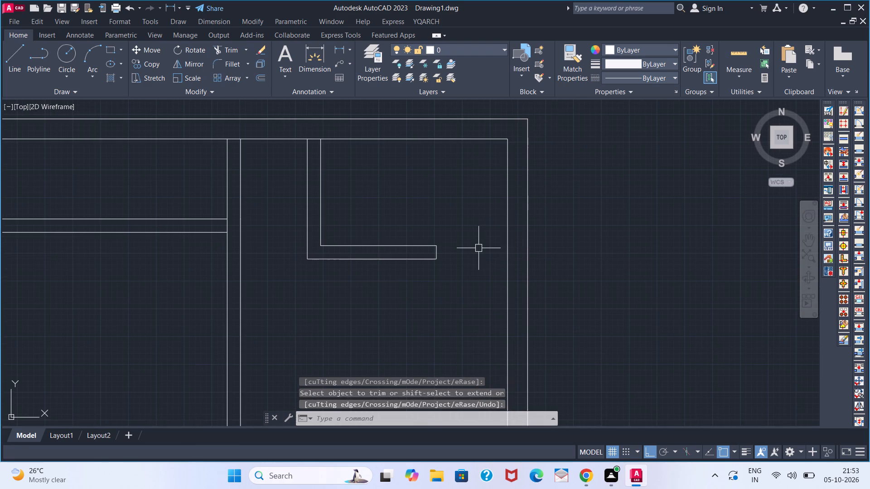
Draw a 2" by 6" jamb projecting from the right outer wall's inner line, aligned with the short horizontal partition's faces.
{"action": "key", "text": "l"}
{"action": "key", "text": "Return"}
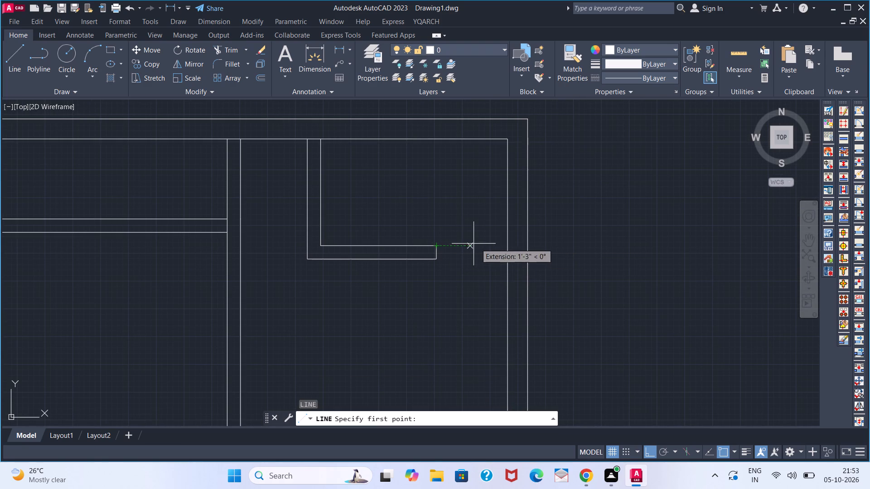
{"action": "left_click", "coordinate": [502, 244]}
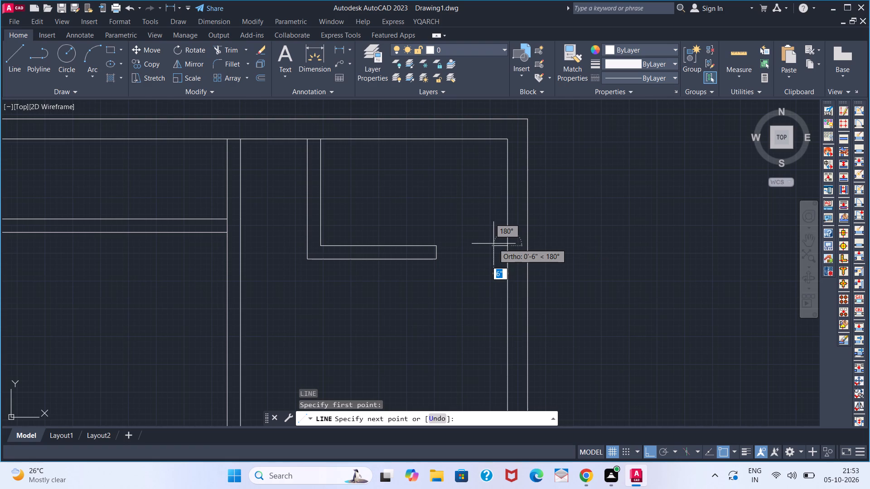
{"action": "key", "text": "2"}
{"action": "key", "text": "Return"}
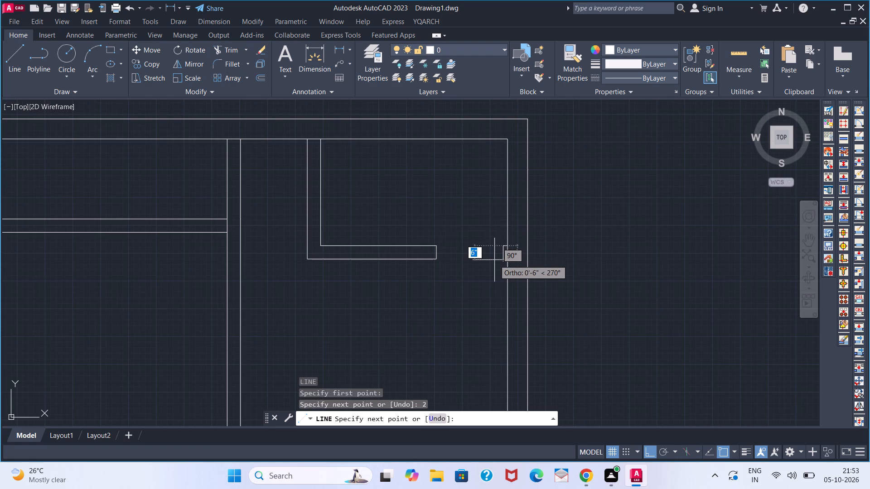
{"action": "key", "text": "6"}
{"action": "key", "text": "Return"}
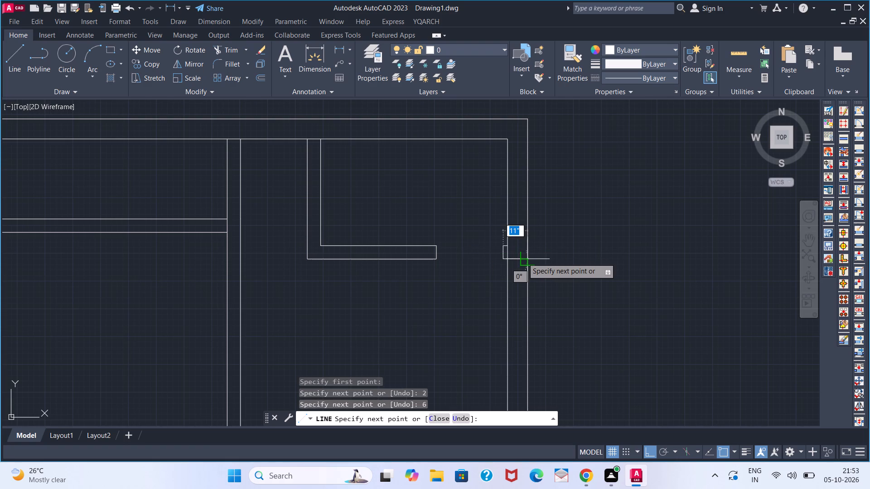
{"action": "left_click", "coordinate": [510, 261]}
{"action": "key", "text": "space"}
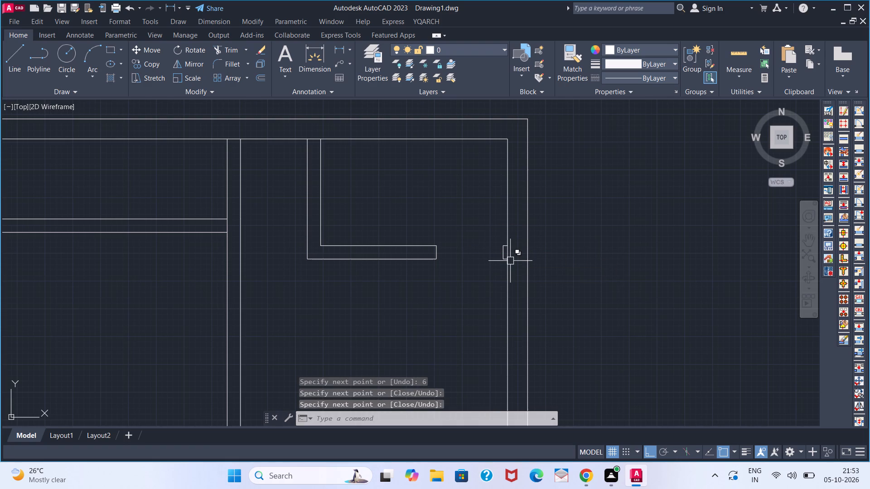
Trim the right outer wall's inner line between the two edges of the new jamb.
{"action": "type", "text": "TR"}
{"action": "key", "text": "space"}
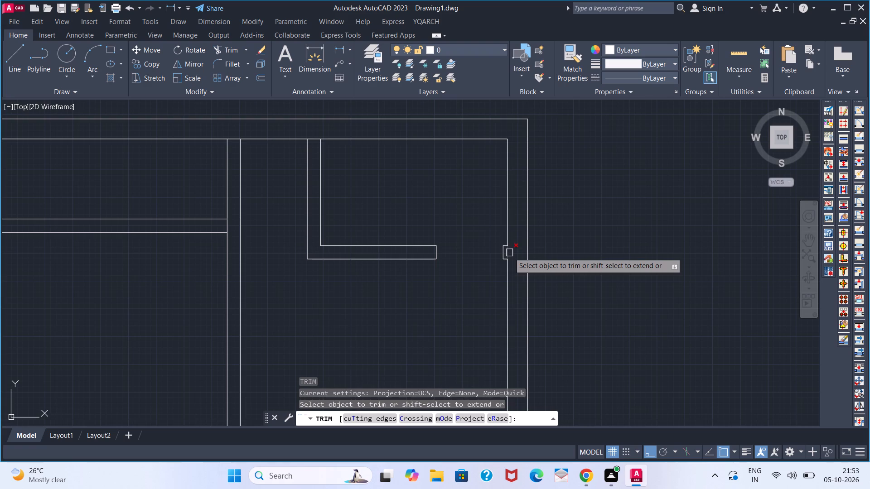
{"action": "left_click", "coordinate": [509, 253]}
{"action": "key", "text": "space"}
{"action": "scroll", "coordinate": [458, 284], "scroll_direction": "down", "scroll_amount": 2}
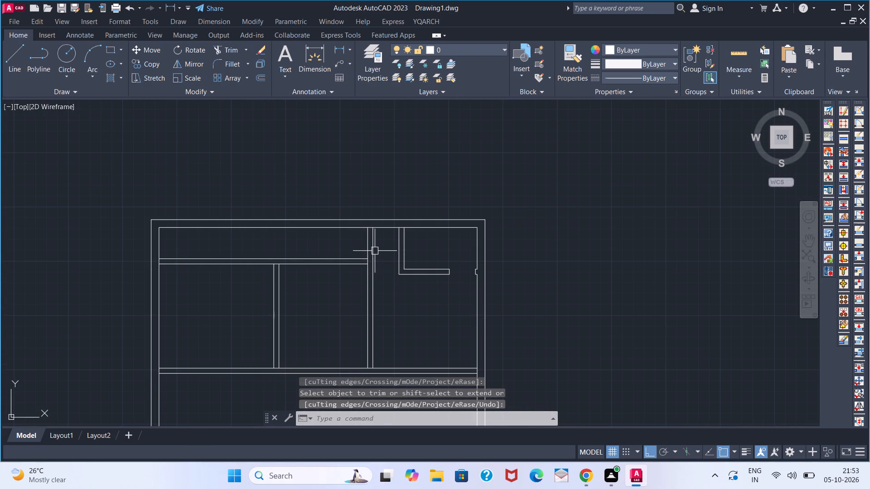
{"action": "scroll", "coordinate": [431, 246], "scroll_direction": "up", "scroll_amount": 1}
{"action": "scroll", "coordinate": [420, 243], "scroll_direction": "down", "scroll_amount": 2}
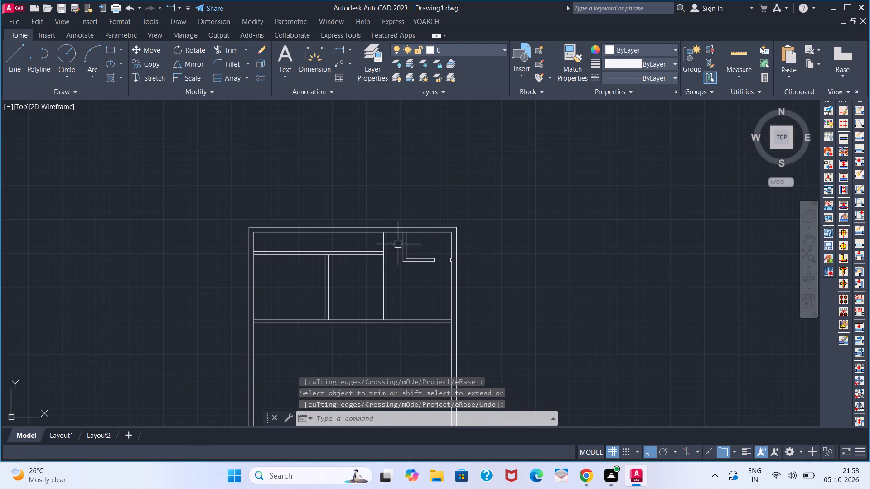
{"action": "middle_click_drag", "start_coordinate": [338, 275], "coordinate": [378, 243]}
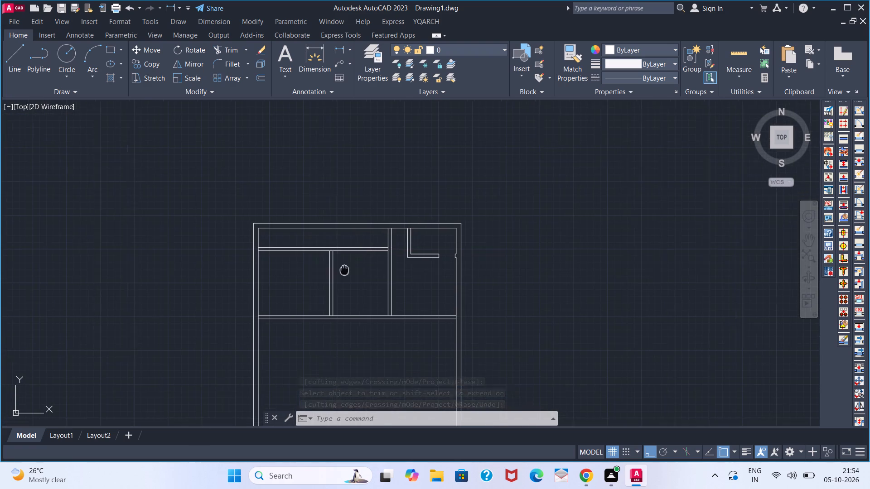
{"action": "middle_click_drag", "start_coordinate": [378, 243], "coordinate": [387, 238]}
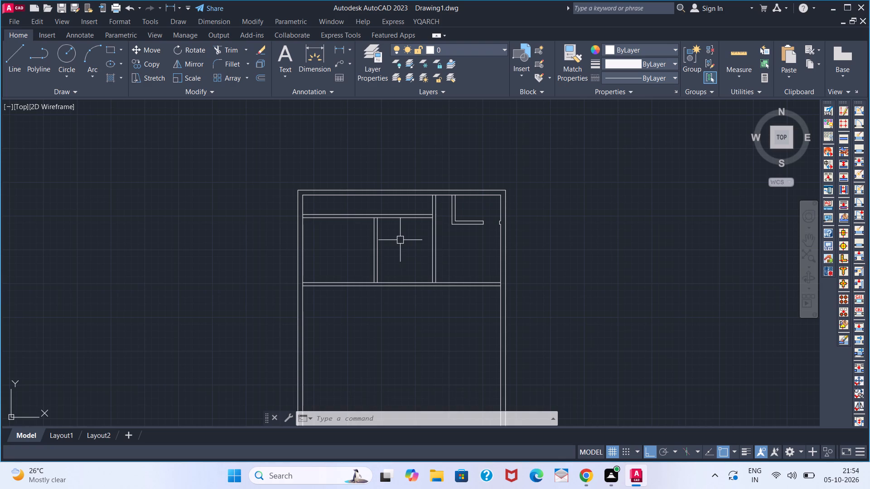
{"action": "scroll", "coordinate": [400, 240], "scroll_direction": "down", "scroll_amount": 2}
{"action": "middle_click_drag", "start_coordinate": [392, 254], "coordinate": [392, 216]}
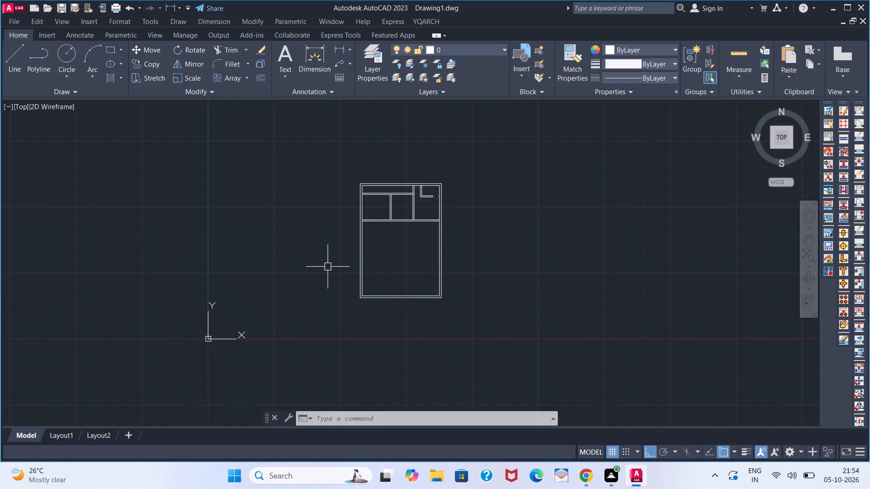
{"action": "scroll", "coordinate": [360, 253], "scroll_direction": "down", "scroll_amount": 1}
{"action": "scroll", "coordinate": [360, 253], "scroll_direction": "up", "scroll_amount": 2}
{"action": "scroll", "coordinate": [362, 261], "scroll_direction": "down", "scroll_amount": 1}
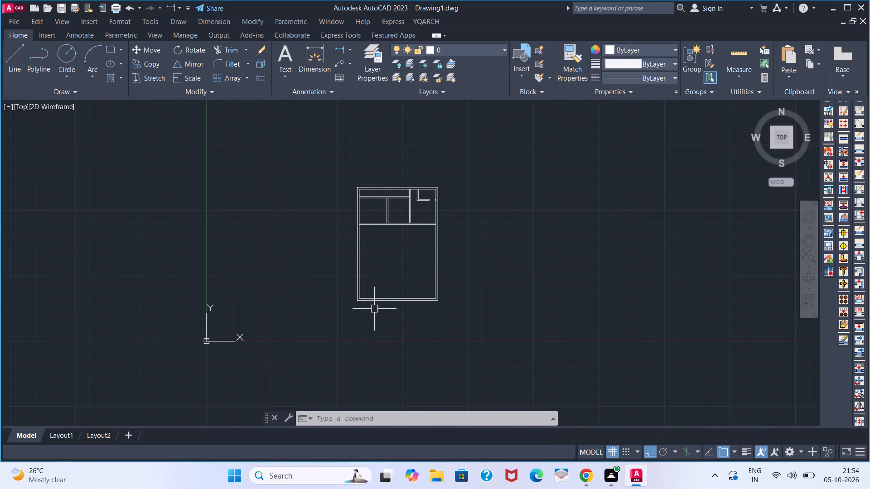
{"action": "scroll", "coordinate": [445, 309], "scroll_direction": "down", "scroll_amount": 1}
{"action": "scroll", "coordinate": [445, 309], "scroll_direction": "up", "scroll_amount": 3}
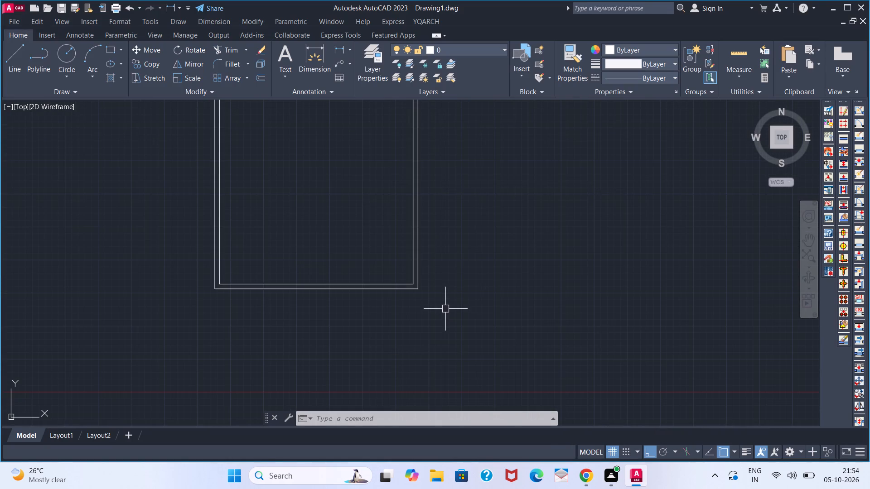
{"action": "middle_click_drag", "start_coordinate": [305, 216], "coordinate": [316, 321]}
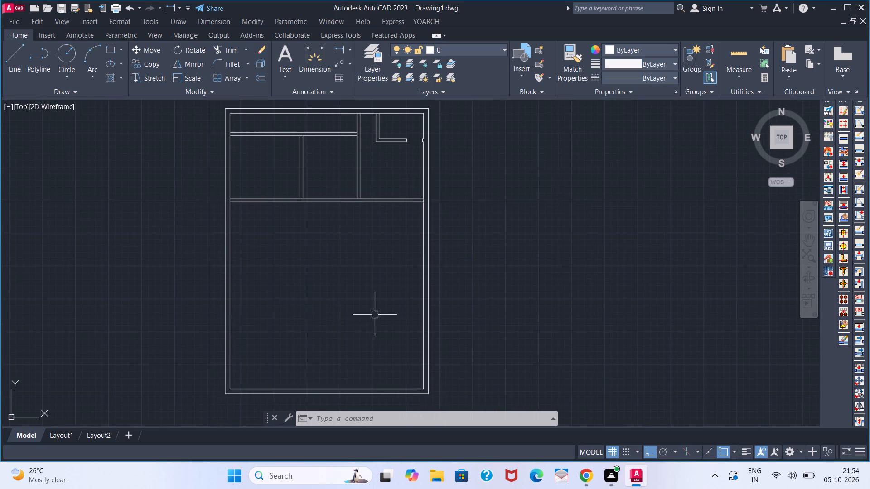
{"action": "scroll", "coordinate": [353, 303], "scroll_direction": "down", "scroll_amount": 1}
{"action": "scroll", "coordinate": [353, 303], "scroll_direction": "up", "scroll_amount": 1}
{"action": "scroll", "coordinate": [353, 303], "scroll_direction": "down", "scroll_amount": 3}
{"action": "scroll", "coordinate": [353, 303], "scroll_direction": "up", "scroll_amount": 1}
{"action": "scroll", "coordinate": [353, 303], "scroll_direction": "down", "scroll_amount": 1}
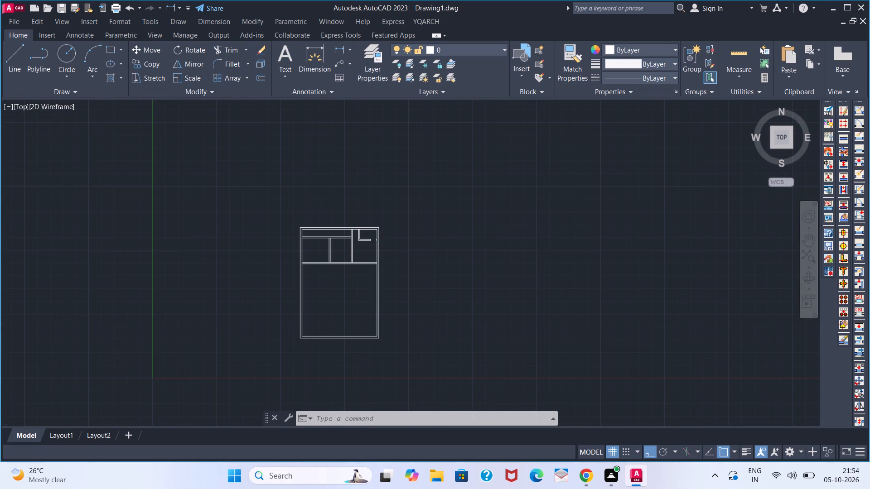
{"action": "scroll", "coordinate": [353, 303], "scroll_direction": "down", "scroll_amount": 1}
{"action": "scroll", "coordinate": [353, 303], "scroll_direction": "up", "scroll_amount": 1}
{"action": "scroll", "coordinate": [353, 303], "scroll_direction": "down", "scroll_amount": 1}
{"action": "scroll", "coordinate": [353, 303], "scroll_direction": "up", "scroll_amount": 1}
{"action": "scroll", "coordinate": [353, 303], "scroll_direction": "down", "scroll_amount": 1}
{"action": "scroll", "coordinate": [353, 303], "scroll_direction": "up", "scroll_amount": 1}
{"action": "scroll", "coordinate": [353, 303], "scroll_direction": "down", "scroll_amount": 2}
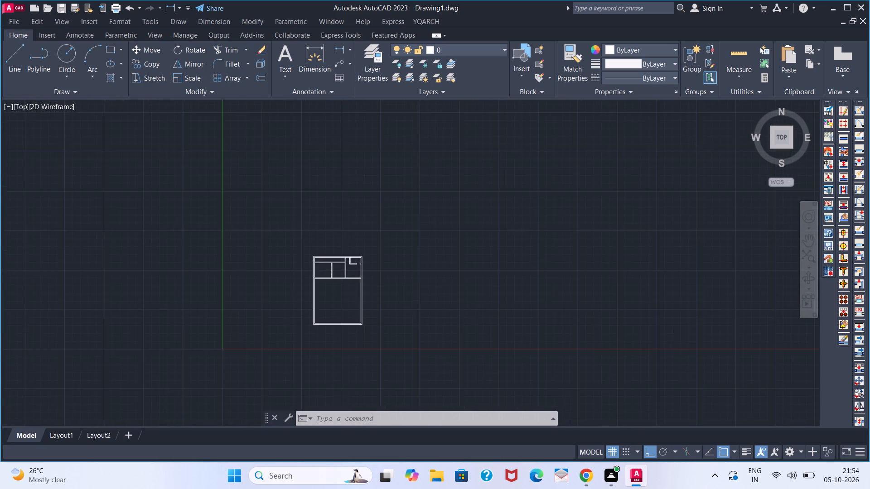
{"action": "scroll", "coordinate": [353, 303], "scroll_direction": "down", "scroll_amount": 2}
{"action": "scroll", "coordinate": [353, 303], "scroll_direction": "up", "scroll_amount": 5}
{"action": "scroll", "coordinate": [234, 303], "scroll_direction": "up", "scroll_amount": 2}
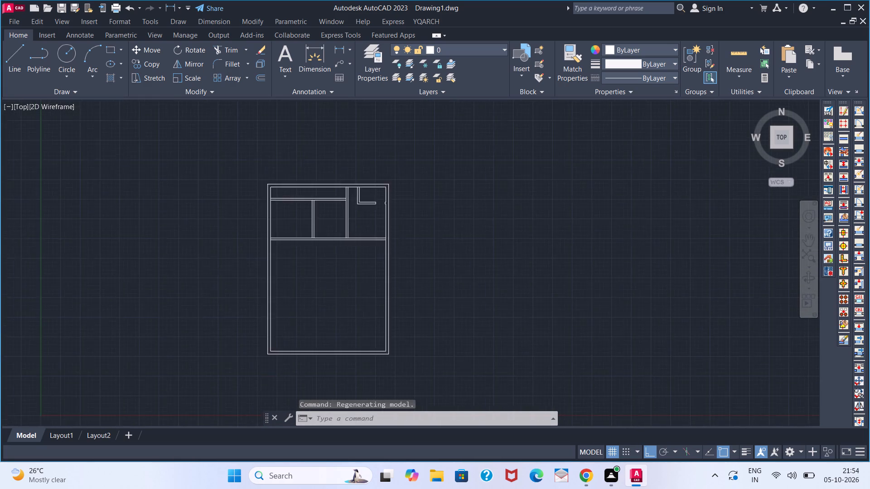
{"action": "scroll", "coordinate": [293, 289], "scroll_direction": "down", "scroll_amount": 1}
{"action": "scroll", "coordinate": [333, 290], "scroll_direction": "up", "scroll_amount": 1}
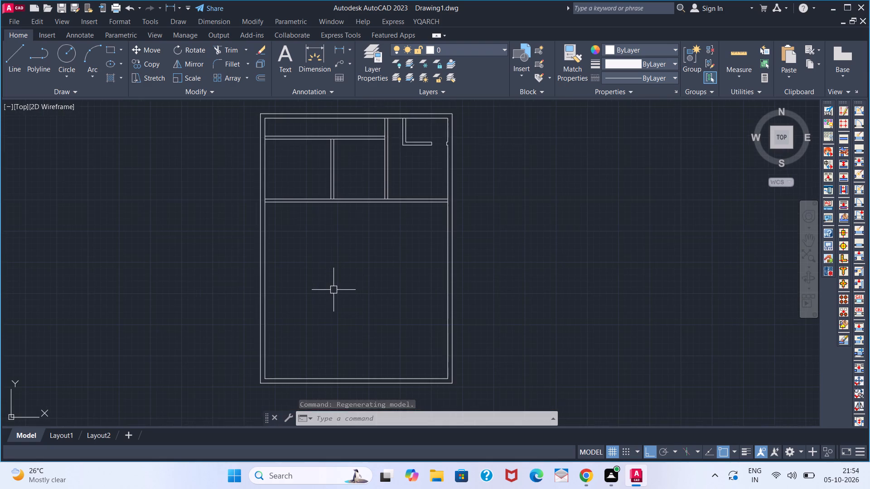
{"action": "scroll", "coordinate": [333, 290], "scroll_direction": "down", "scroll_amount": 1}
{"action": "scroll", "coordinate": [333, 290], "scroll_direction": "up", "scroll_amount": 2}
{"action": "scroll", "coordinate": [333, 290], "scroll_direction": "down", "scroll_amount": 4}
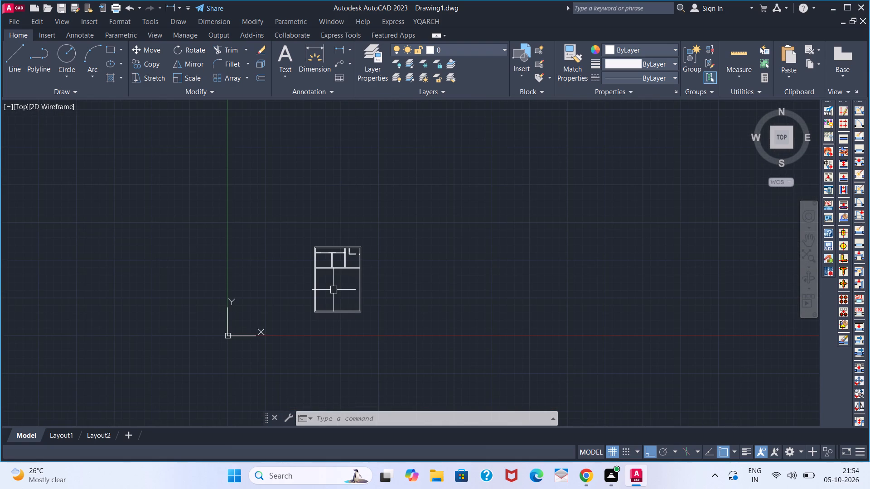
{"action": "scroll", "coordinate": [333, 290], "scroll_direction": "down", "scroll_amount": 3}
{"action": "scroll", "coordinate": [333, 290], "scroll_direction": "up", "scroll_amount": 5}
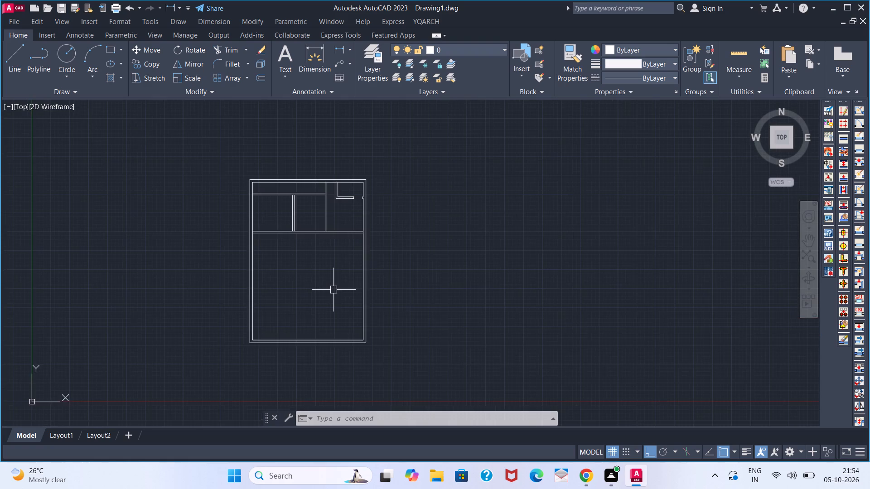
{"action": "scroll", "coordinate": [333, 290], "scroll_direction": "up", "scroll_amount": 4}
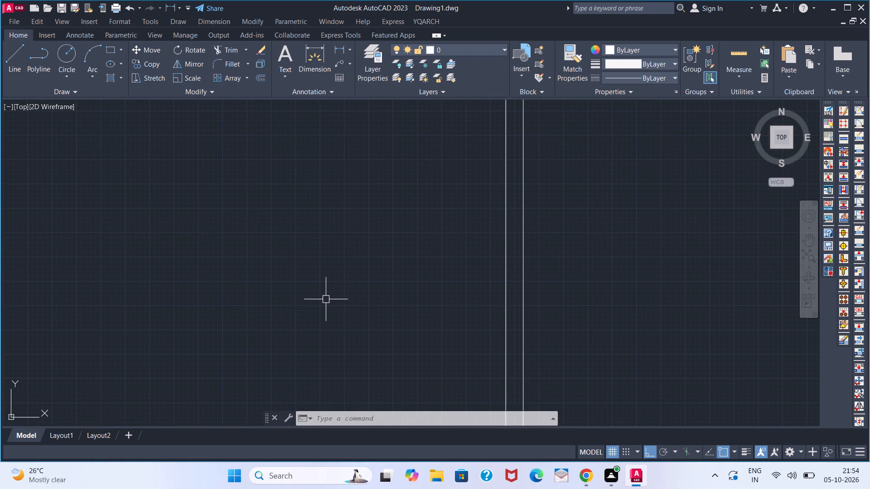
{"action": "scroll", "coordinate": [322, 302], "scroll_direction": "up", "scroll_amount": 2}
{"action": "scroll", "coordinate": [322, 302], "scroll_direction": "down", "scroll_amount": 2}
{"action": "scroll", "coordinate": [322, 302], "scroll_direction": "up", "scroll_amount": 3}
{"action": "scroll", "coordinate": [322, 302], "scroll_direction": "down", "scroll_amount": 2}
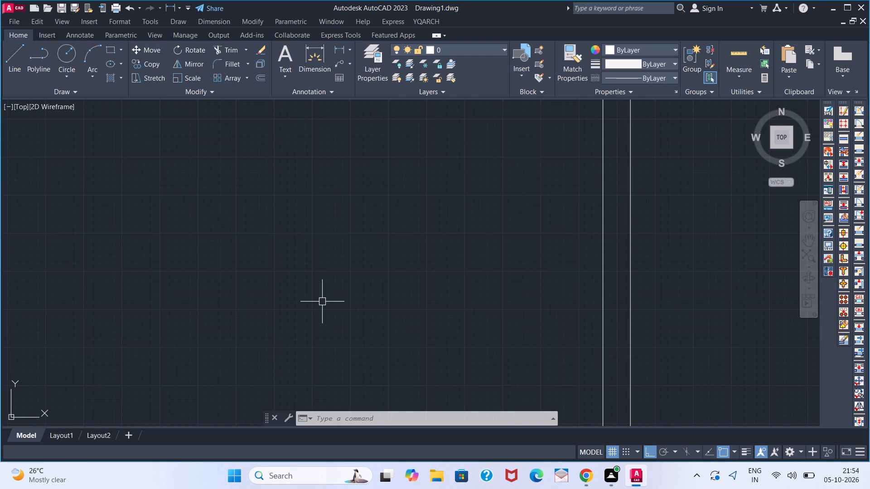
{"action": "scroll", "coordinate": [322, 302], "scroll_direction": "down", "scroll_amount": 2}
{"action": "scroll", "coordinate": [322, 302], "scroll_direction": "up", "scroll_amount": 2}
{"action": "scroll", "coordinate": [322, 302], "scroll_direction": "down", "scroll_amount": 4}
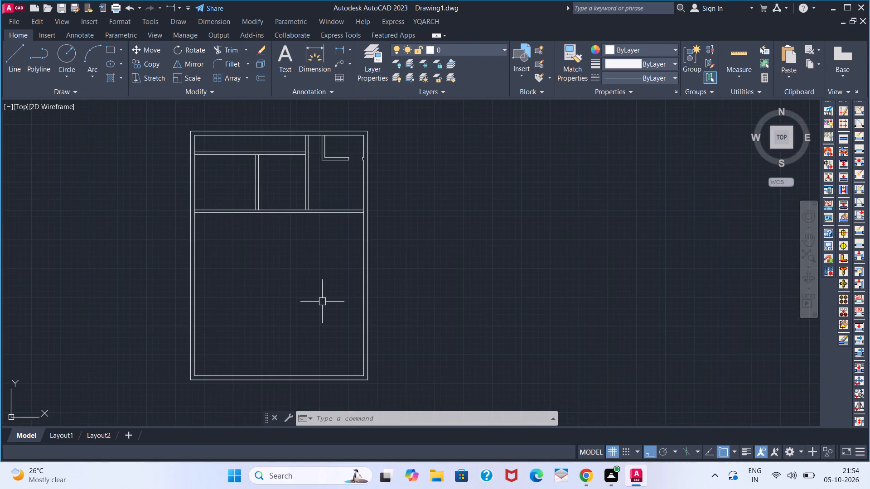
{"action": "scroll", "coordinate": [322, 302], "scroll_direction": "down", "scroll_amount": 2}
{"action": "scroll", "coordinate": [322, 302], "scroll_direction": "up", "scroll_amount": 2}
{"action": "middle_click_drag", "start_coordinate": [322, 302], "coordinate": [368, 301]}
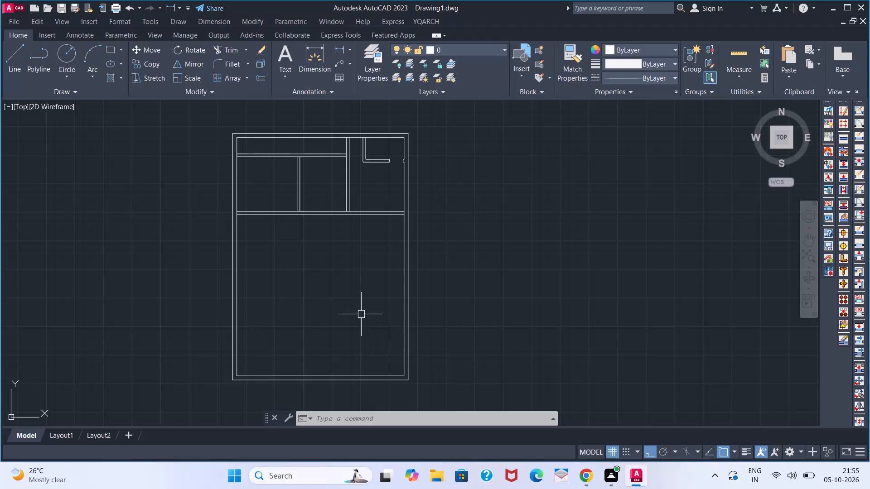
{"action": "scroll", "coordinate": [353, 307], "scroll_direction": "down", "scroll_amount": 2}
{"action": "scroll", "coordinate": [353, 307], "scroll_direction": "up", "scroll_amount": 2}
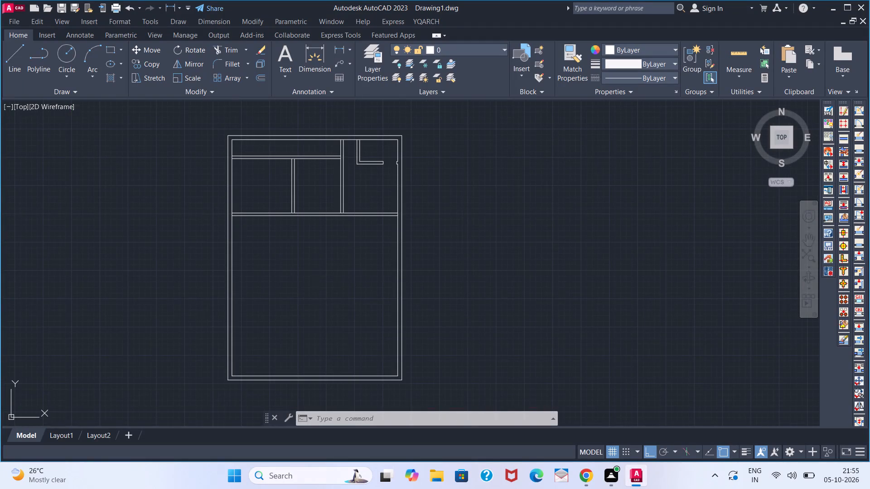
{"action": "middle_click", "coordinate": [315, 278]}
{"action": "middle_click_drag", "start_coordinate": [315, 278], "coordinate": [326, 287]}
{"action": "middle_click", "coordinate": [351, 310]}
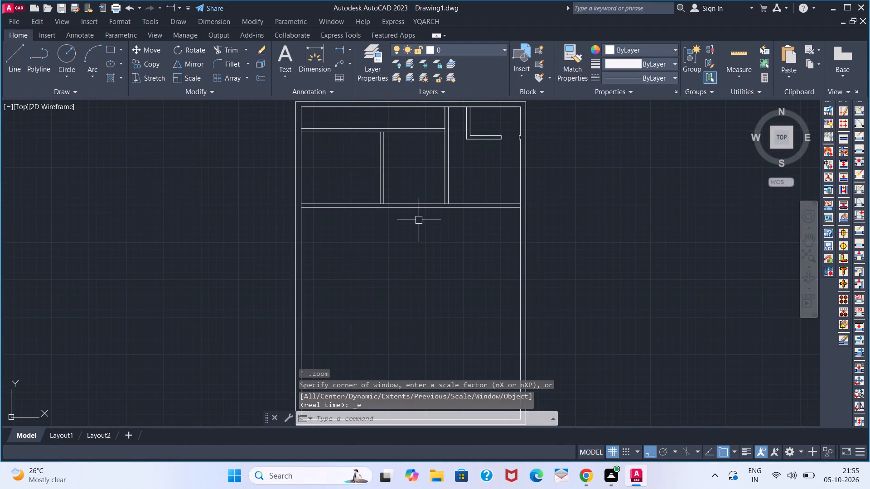
Extend the left face line of the long vertical partition down to the lower line of the main horizontal partition.
{"action": "type", "text": "EX"}
{"action": "key", "text": "space"}
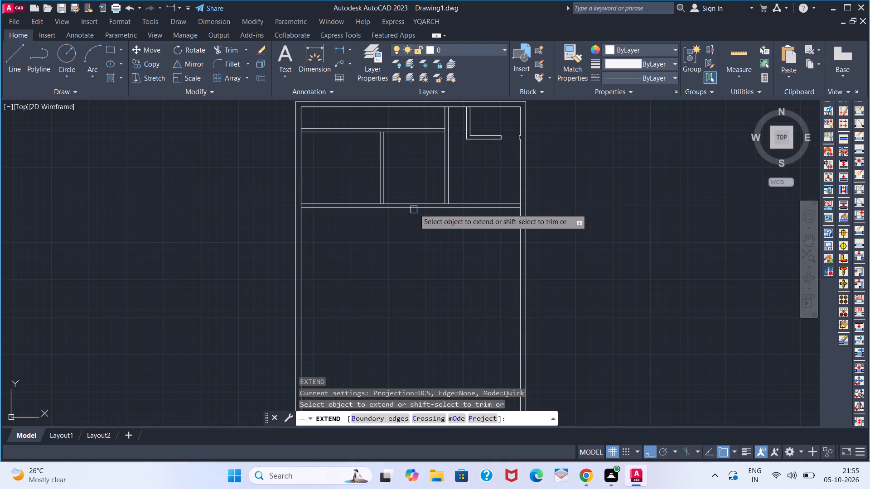
{"action": "left_click", "coordinate": [443, 194]}
{"action": "key", "text": "space"}
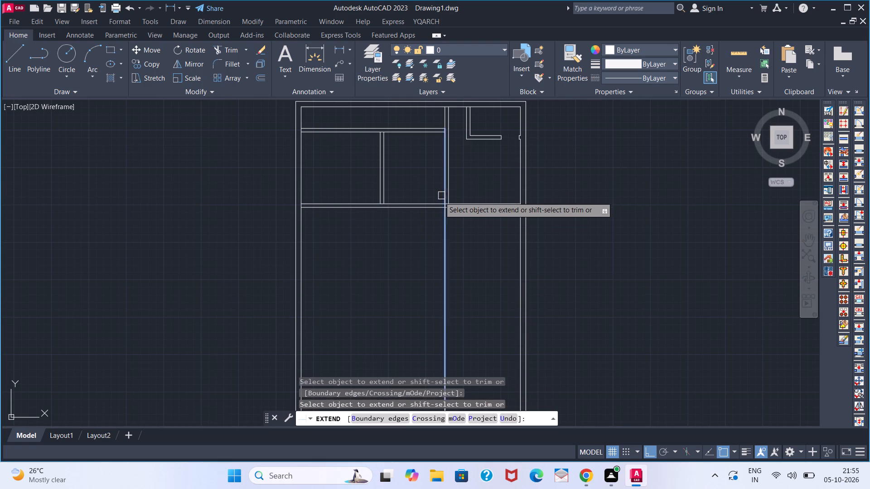
{"action": "key", "text": "space"}
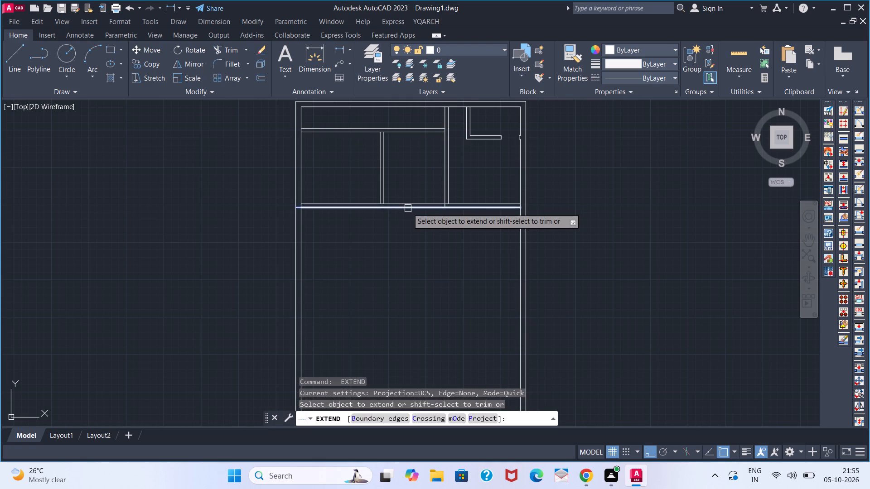
{"action": "key", "text": "space"}
{"action": "key", "text": "space"}
Offset the long vertical partition's extended left face line 2'8" to the left, across the main horizontal partition.
{"action": "key", "text": "o"}
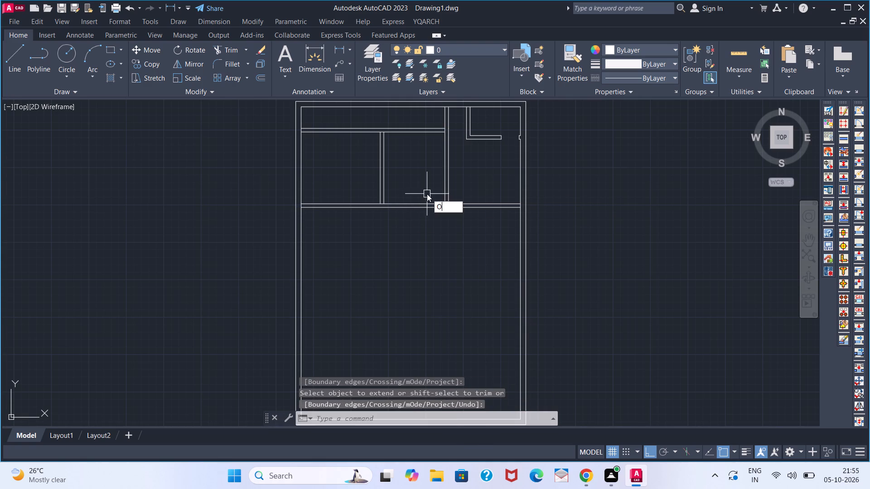
{"action": "key", "text": "Return"}
{"action": "key", "text": "2"}
{"action": "key", "text": "apostrophe"}
{"action": "key", "text": "8"}
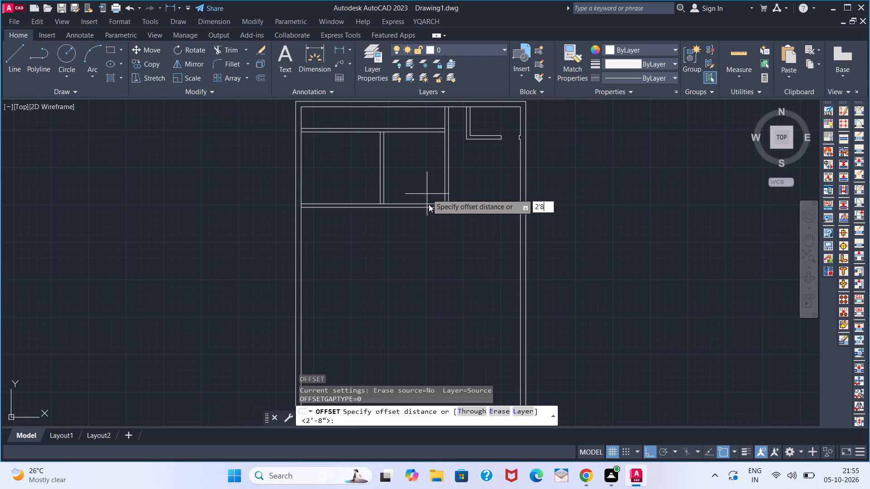
{"action": "key", "text": "Return"}
{"action": "left_click", "coordinate": [442, 185]}
{"action": "left_click", "coordinate": [413, 186]}
{"action": "key", "text": "space"}
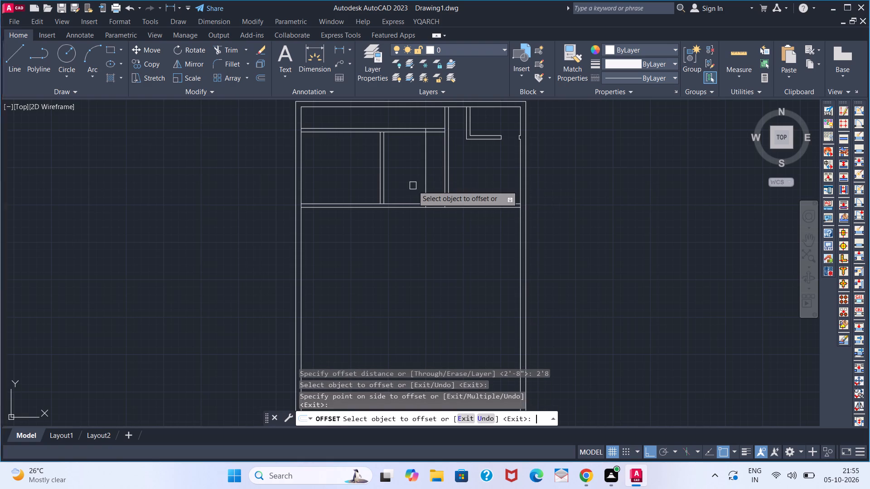
Trim the main horizontal partition's lines between the offset line and the vertical partition, and the offset line above it, leaving an end cap.
{"action": "type", "text": "TR"}
{"action": "key", "text": "space"}
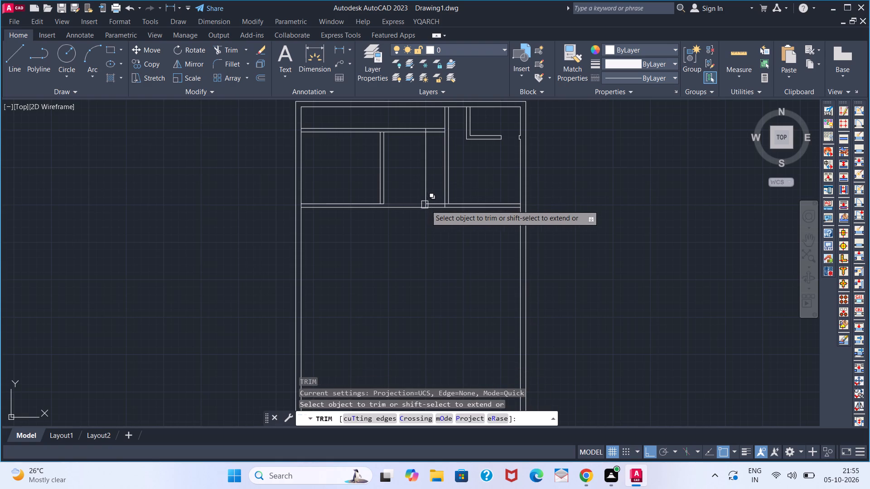
{"action": "left_click", "coordinate": [435, 206]}
{"action": "left_click", "coordinate": [434, 203]}
{"action": "left_click", "coordinate": [433, 209]}
{"action": "left_click", "coordinate": [433, 201]}
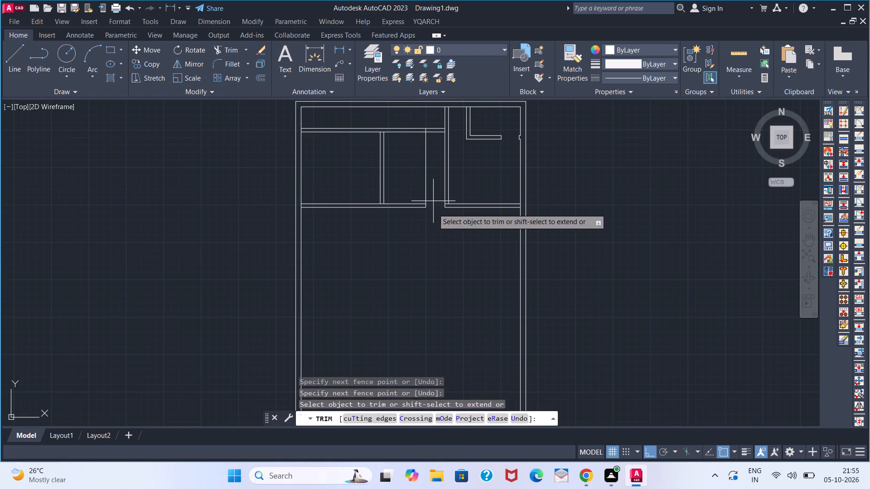
{"action": "left_click", "coordinate": [420, 189]}
{"action": "scroll", "coordinate": [422, 122], "scroll_direction": "up", "scroll_amount": 4}
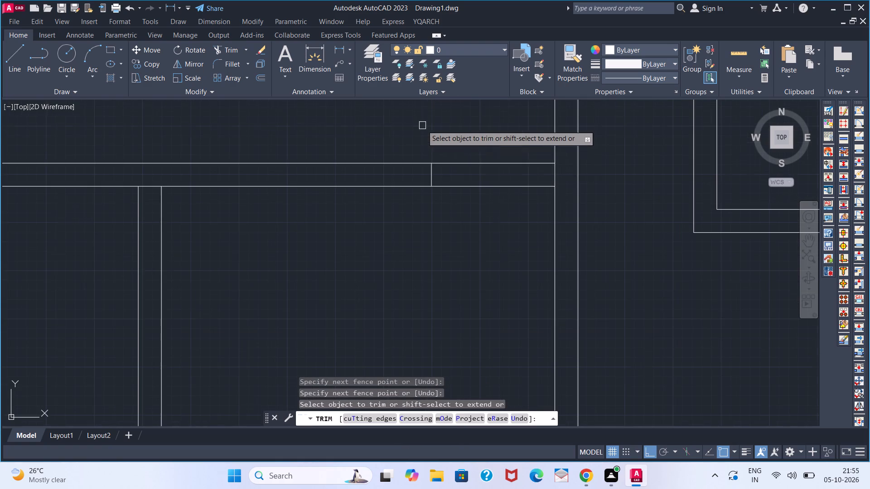
{"action": "left_click", "coordinate": [428, 171]}
{"action": "key", "text": "space"}
Offset the lower line of the horizontal partition left of the new opening 4' downward, and offset that copy 6" to form a wall.
{"action": "scroll", "coordinate": [432, 230], "scroll_direction": "down", "scroll_amount": 4}
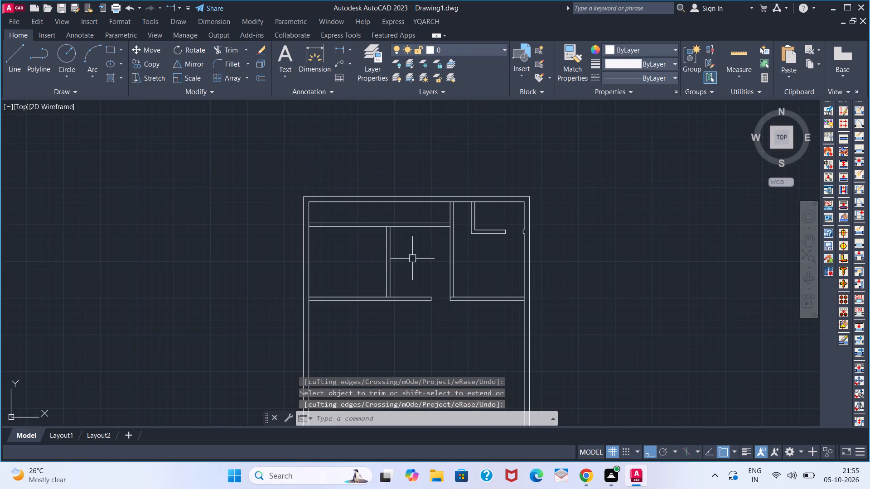
{"action": "middle_click_drag", "start_coordinate": [411, 247], "coordinate": [463, 215]}
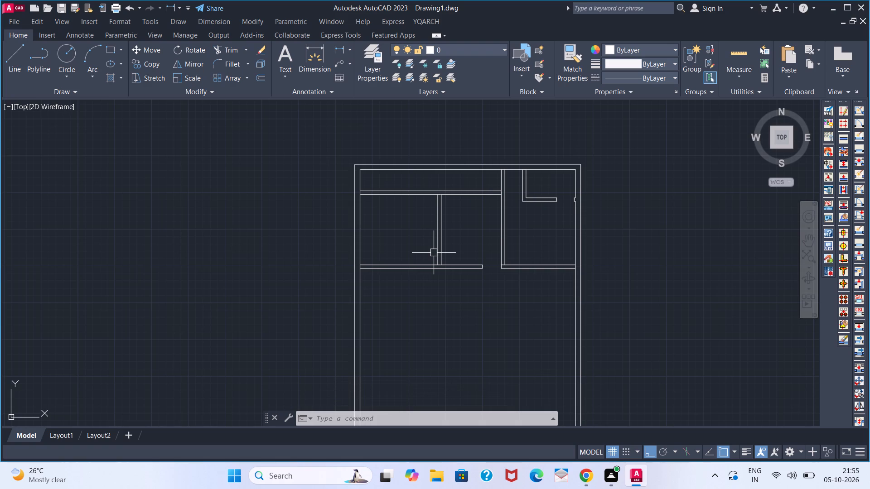
{"action": "scroll", "coordinate": [434, 256], "scroll_direction": "down", "scroll_amount": 2}
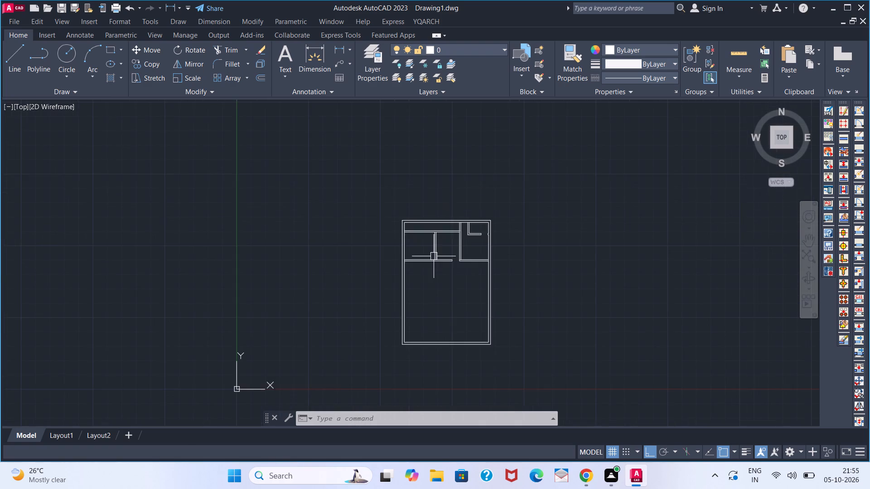
{"action": "scroll", "coordinate": [434, 256], "scroll_direction": "up", "scroll_amount": 2}
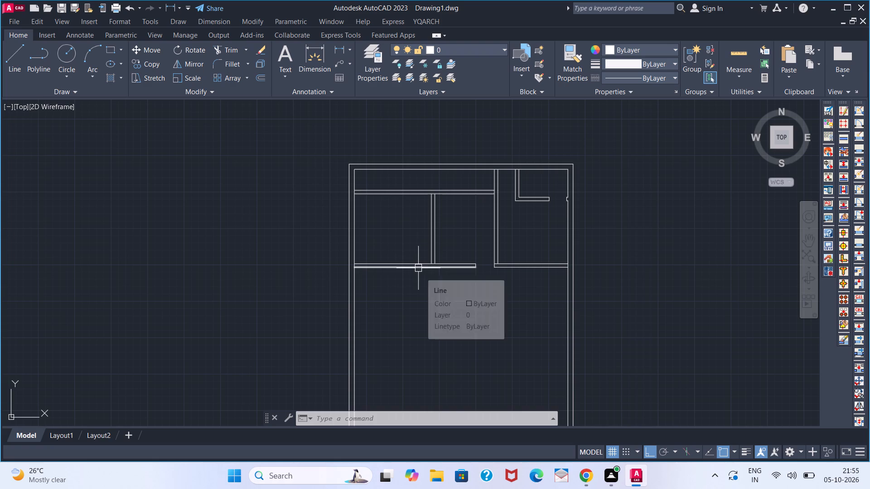
{"action": "scroll", "coordinate": [416, 272], "scroll_direction": "down", "scroll_amount": 2}
{"action": "scroll", "coordinate": [414, 273], "scroll_direction": "up", "scroll_amount": 2}
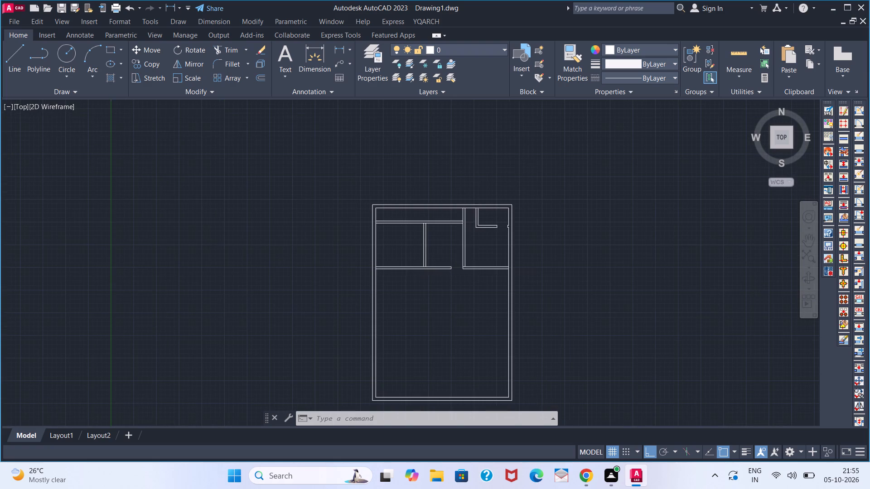
{"action": "scroll", "coordinate": [415, 268], "scroll_direction": "up", "scroll_amount": 1}
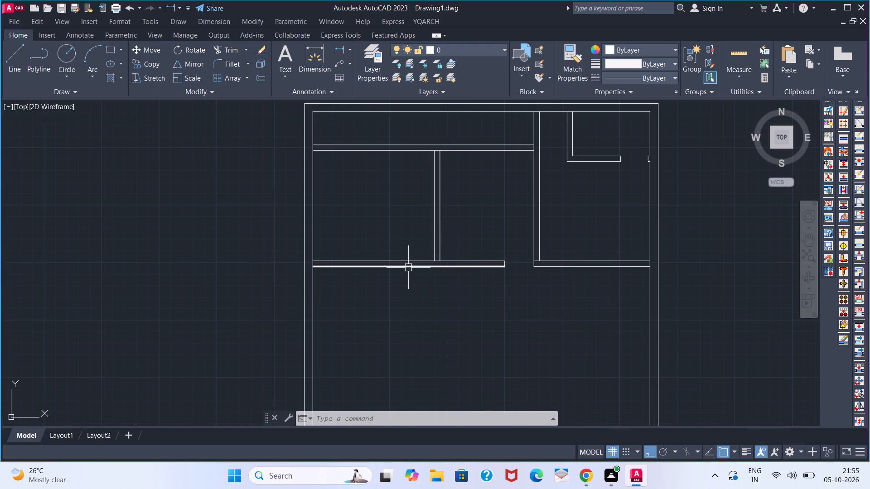
{"action": "key", "text": "o"}
{"action": "key", "text": "Return"}
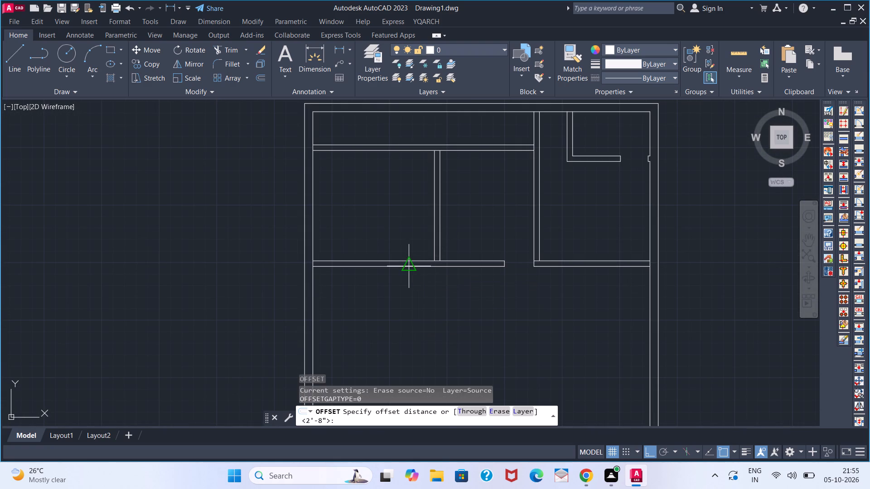
{"action": "type", "text": "4'"}
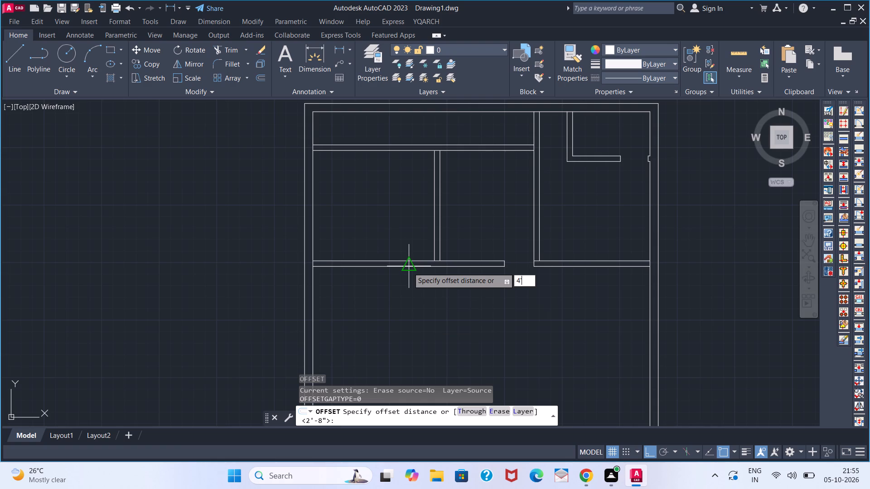
{"action": "key", "text": "Return"}
{"action": "left_click", "coordinate": [408, 268]}
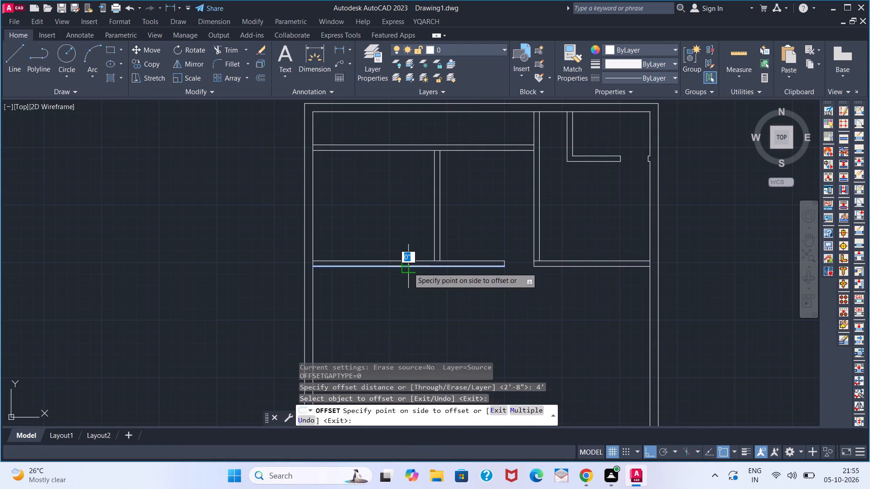
{"action": "left_click", "coordinate": [407, 283]}
{"action": "left_click", "coordinate": [407, 309]}
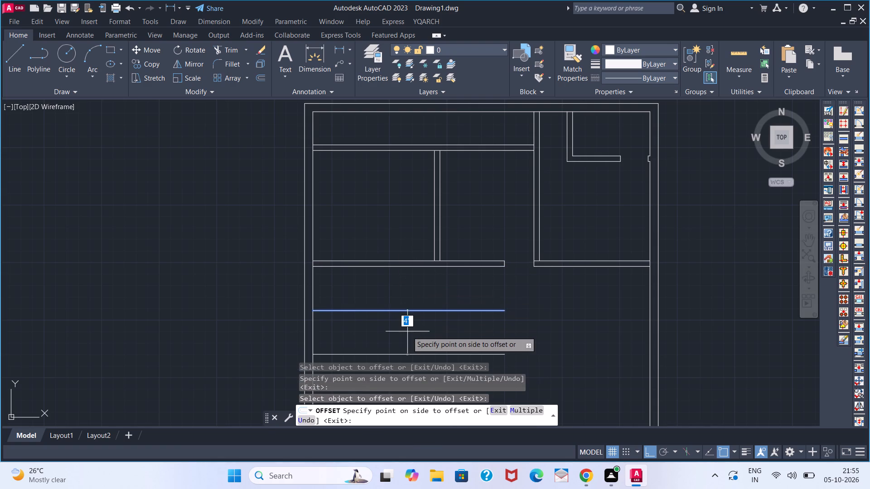
{"action": "key", "text": "6"}
{"action": "key", "text": "Return"}
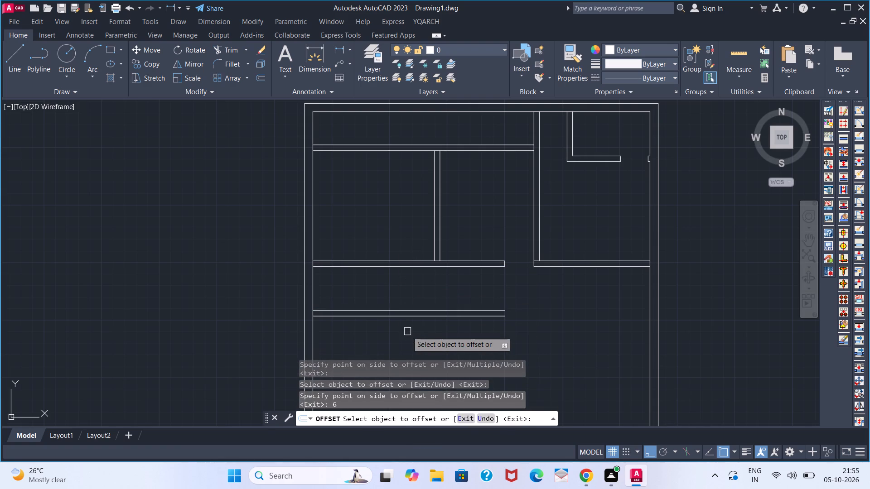
Offset the new wall's lower line 7' downward and offset that copy 6" to form a second horizontal wall.
{"action": "middle_click_drag", "start_coordinate": [409, 318], "coordinate": [418, 296]}
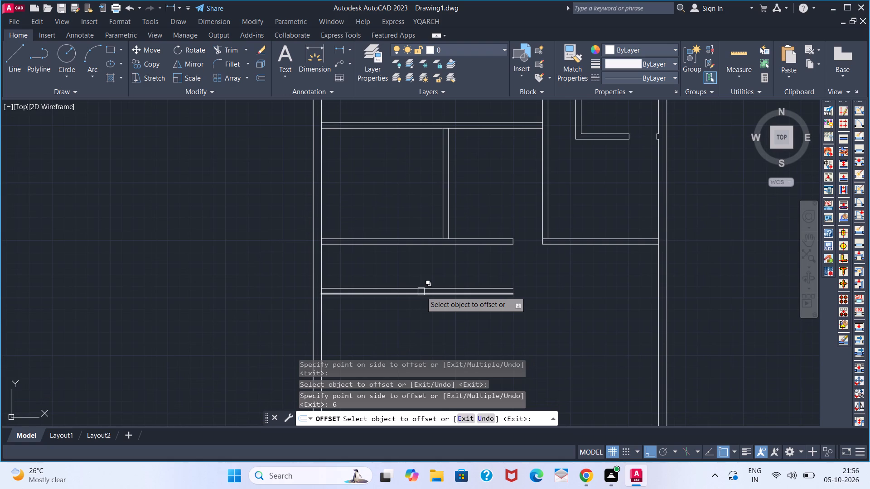
{"action": "middle_click_drag", "start_coordinate": [418, 300], "coordinate": [421, 195]}
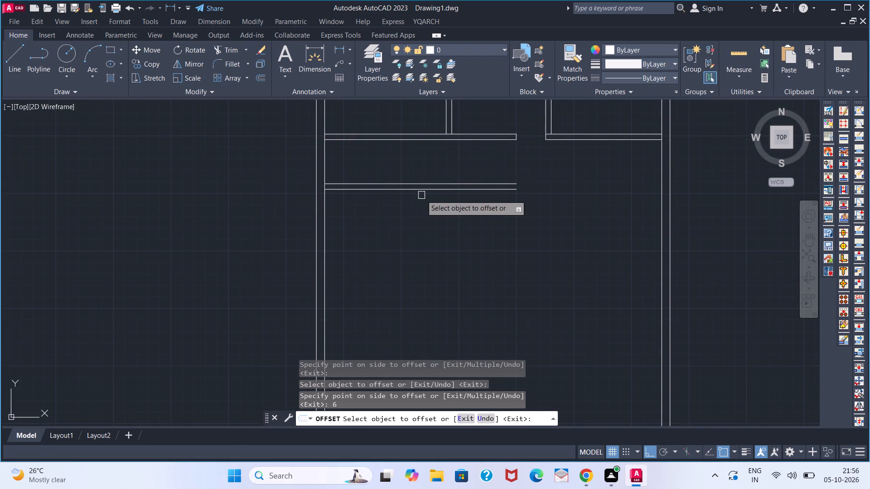
{"action": "left_click", "coordinate": [425, 188]}
{"action": "type", "text": "7'"}
{"action": "key", "text": "Return"}
{"action": "left_click", "coordinate": [425, 266]}
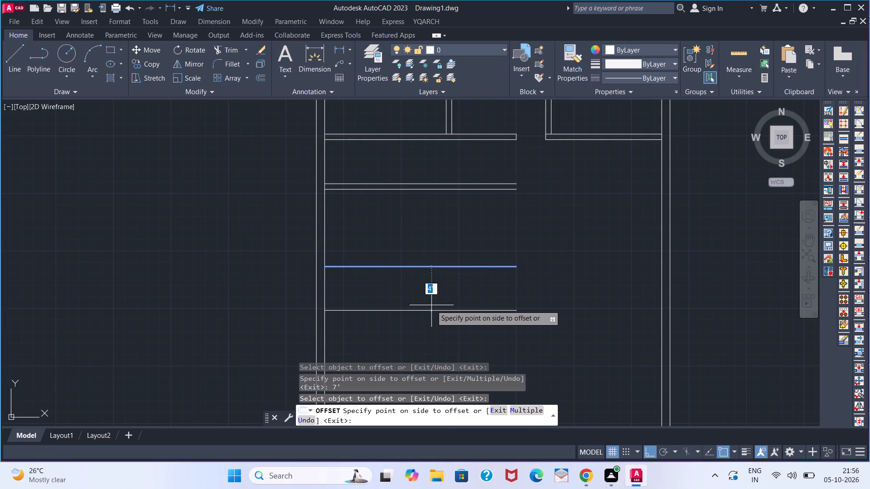
{"action": "key", "text": "6"}
{"action": "key", "text": "Return"}
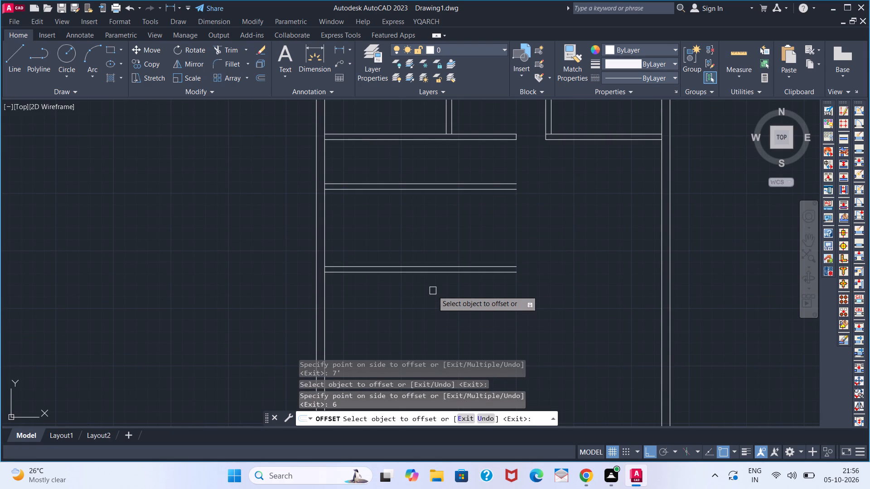
Offset the second wall's lower line 4' downward and offset that copy 6" to form a third horizontal wall.
{"action": "left_click", "coordinate": [442, 273]}
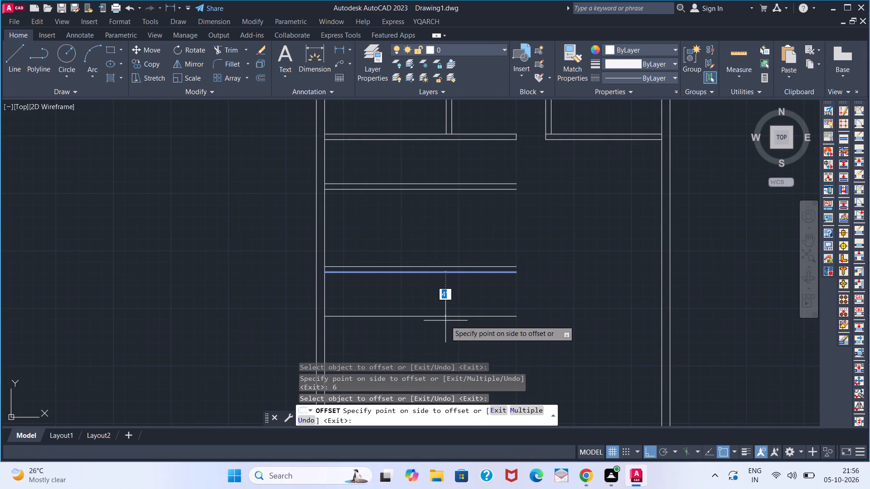
{"action": "left_click", "coordinate": [445, 321]}
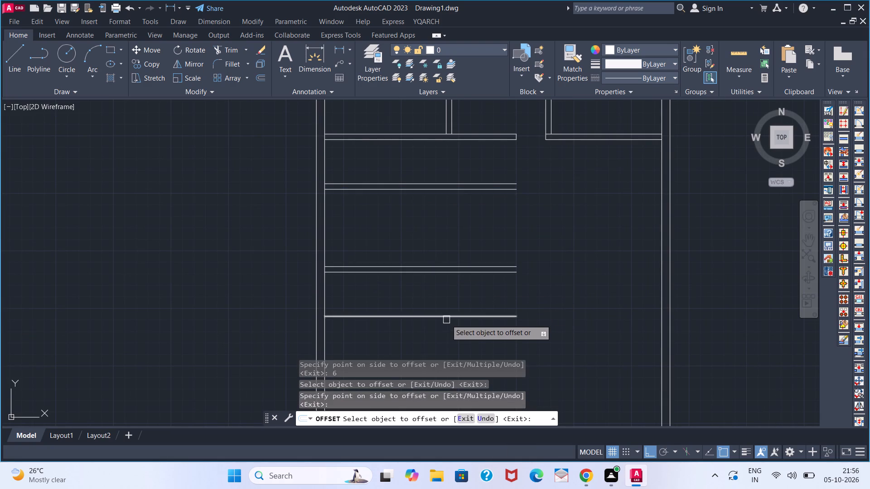
{"action": "left_click", "coordinate": [446, 320]}
{"action": "key", "text": "6"}
{"action": "key", "text": "Return"}
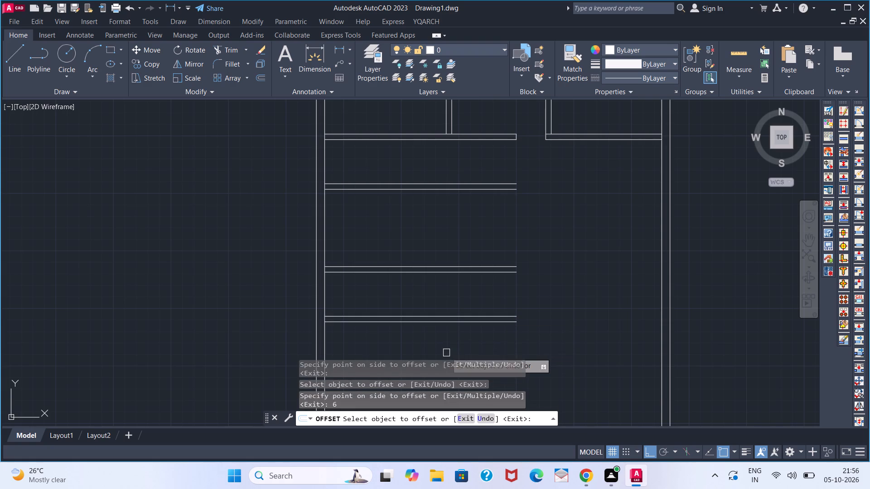
{"action": "scroll", "coordinate": [437, 328], "scroll_direction": "down", "scroll_amount": 3}
{"action": "middle_click_drag", "start_coordinate": [437, 328], "coordinate": [432, 268]}
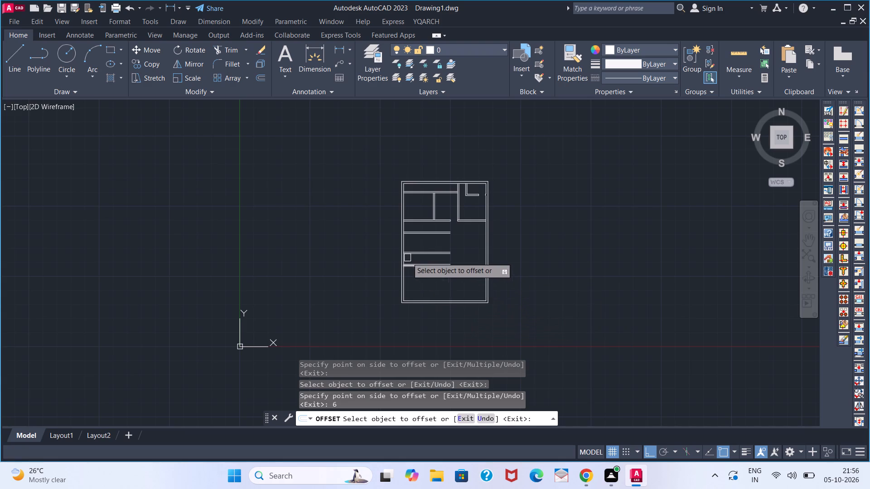
Offset the left outer wall's inner line 14' to the right, and offset that copy 6" to form a vertical partition.
{"action": "scroll", "coordinate": [407, 258], "scroll_direction": "up", "scroll_amount": 3}
{"action": "left_click", "coordinate": [380, 261]}
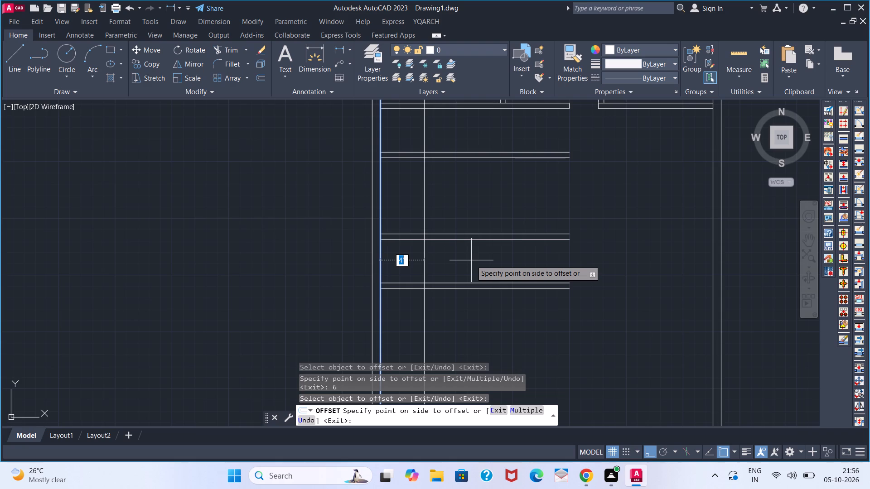
{"action": "type", "text": "14'"}
{"action": "key", "text": "Return"}
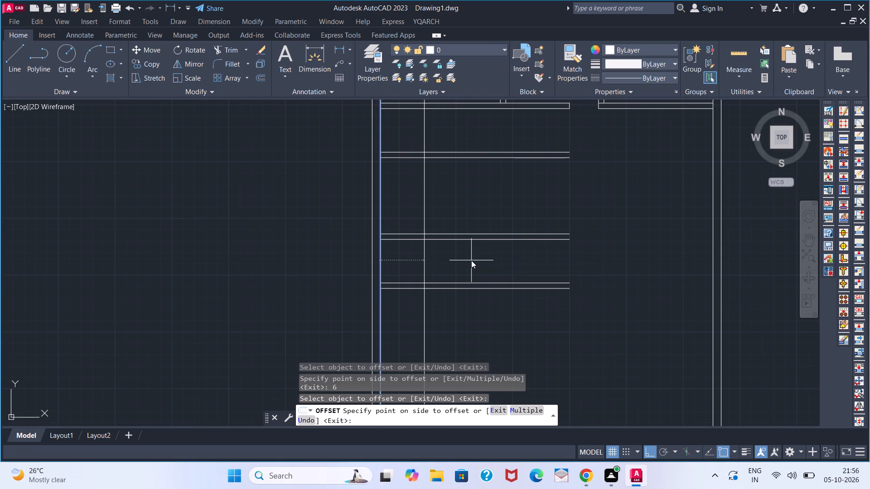
{"action": "left_click", "coordinate": [535, 272]}
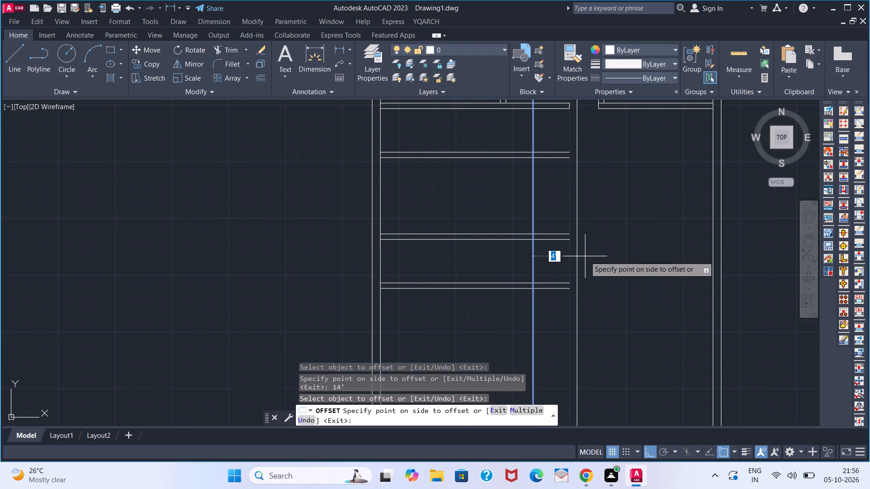
{"action": "key", "text": "6"}
{"action": "key", "text": "Return"}
{"action": "key", "text": "space"}
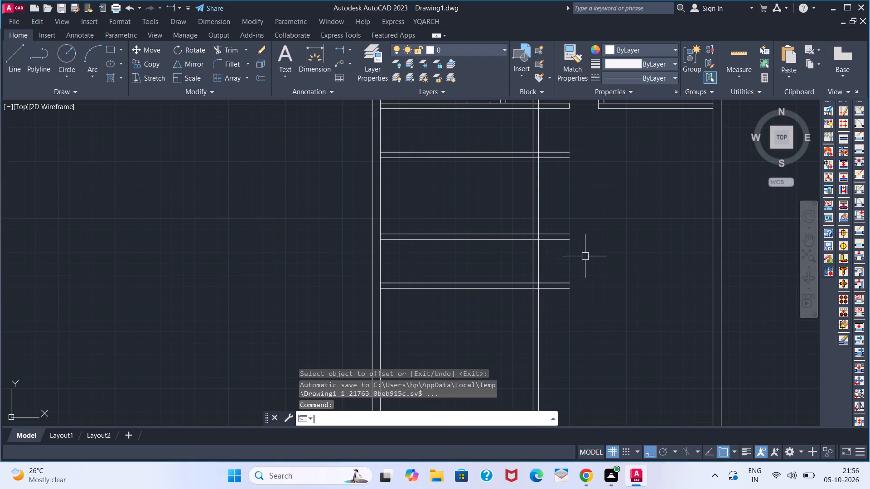
Trim the ends of the three lower horizontal walls that extend to the right past the new vertical partition.
{"action": "type", "text": "TR"}
{"action": "key", "text": "space"}
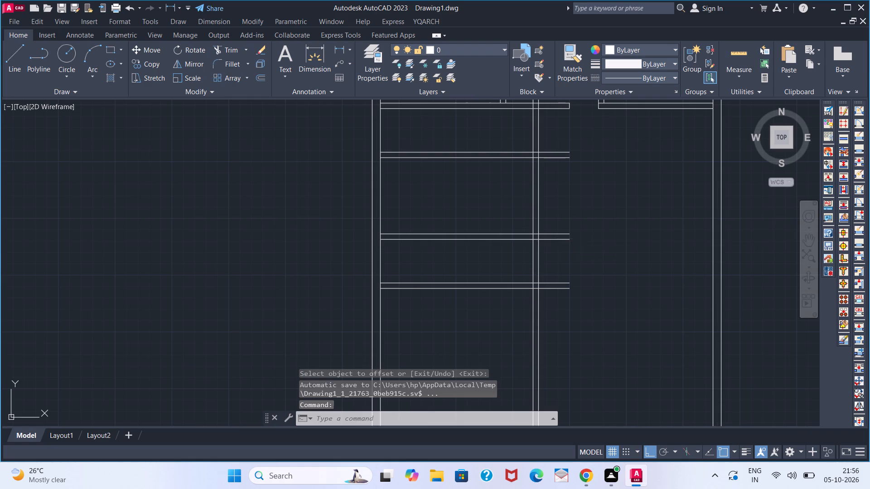
{"action": "left_click", "coordinate": [566, 139]}
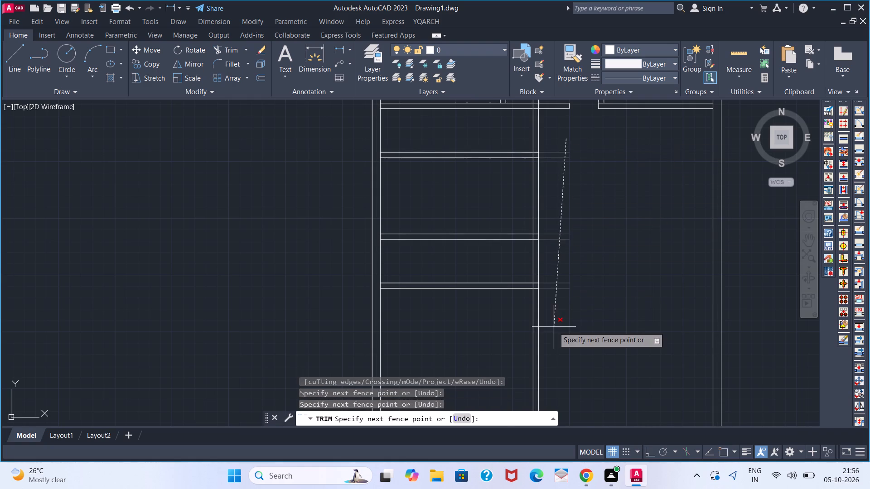
{"action": "left_click", "coordinate": [554, 327]}
{"action": "key", "text": "space"}
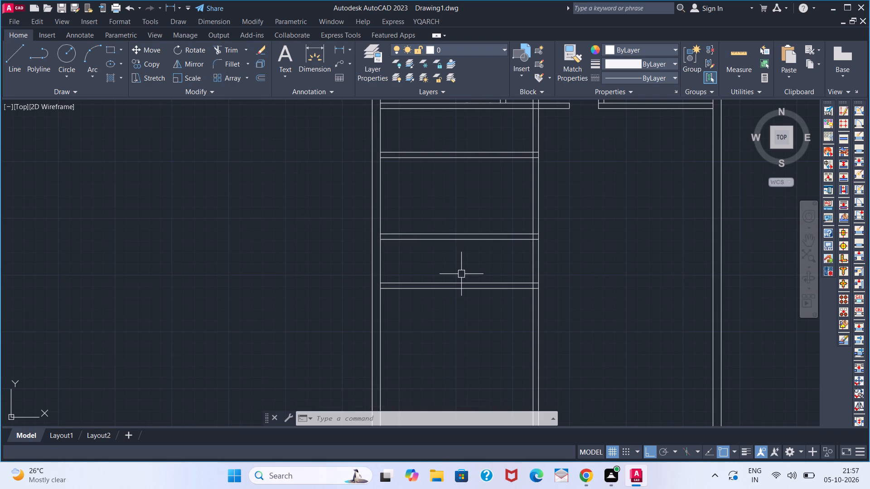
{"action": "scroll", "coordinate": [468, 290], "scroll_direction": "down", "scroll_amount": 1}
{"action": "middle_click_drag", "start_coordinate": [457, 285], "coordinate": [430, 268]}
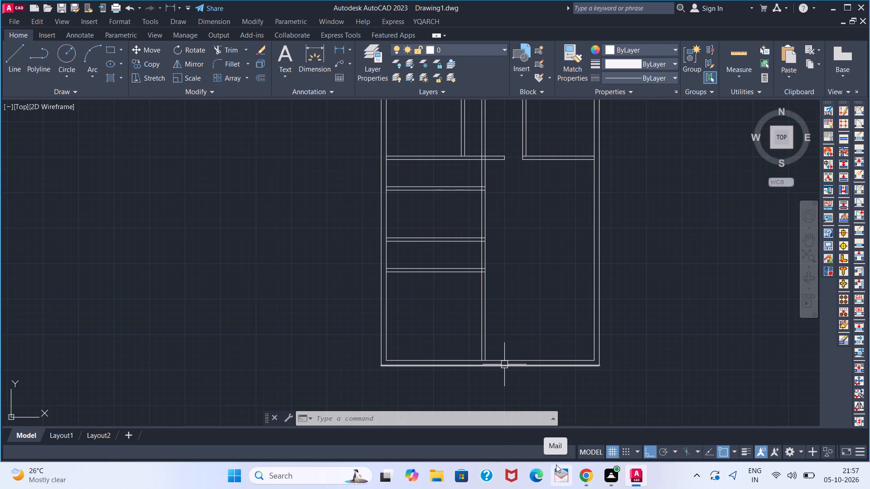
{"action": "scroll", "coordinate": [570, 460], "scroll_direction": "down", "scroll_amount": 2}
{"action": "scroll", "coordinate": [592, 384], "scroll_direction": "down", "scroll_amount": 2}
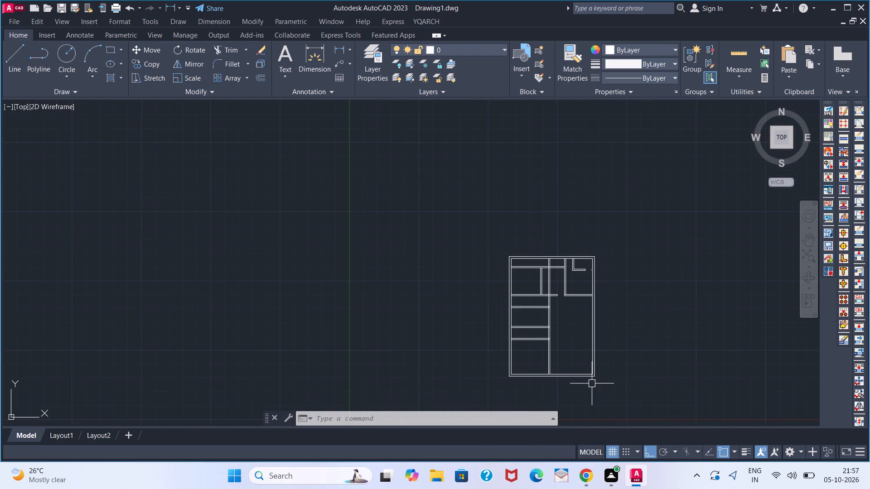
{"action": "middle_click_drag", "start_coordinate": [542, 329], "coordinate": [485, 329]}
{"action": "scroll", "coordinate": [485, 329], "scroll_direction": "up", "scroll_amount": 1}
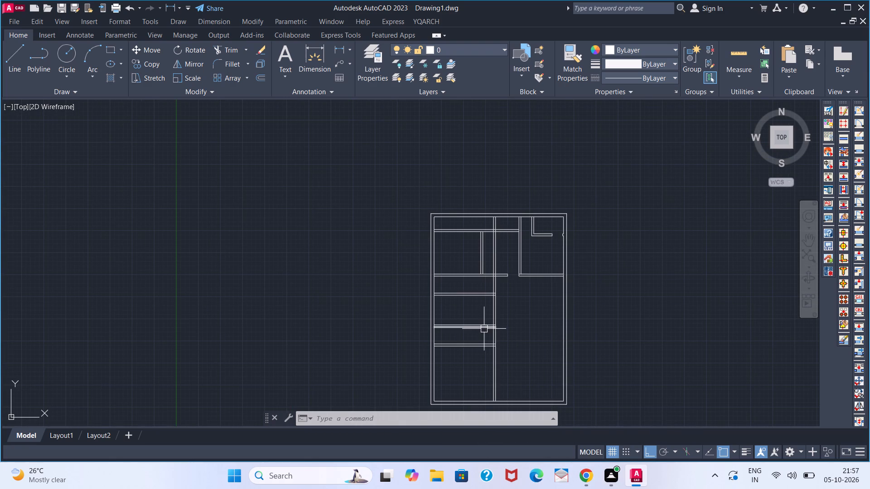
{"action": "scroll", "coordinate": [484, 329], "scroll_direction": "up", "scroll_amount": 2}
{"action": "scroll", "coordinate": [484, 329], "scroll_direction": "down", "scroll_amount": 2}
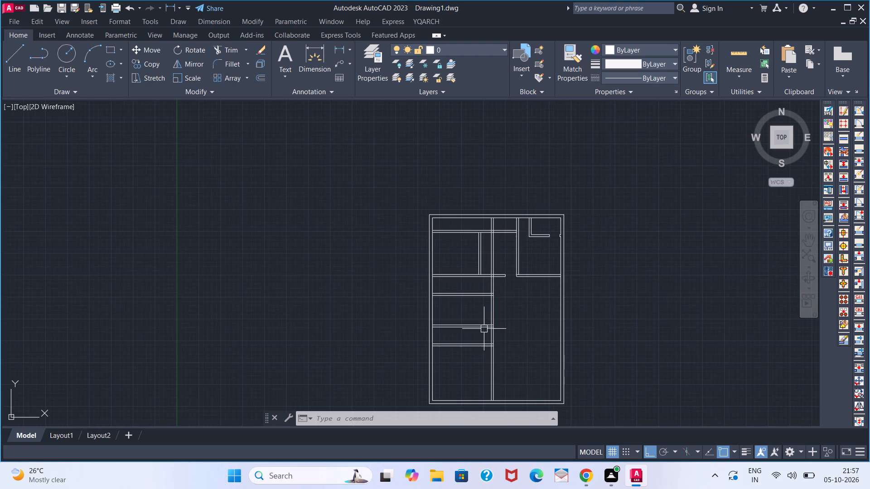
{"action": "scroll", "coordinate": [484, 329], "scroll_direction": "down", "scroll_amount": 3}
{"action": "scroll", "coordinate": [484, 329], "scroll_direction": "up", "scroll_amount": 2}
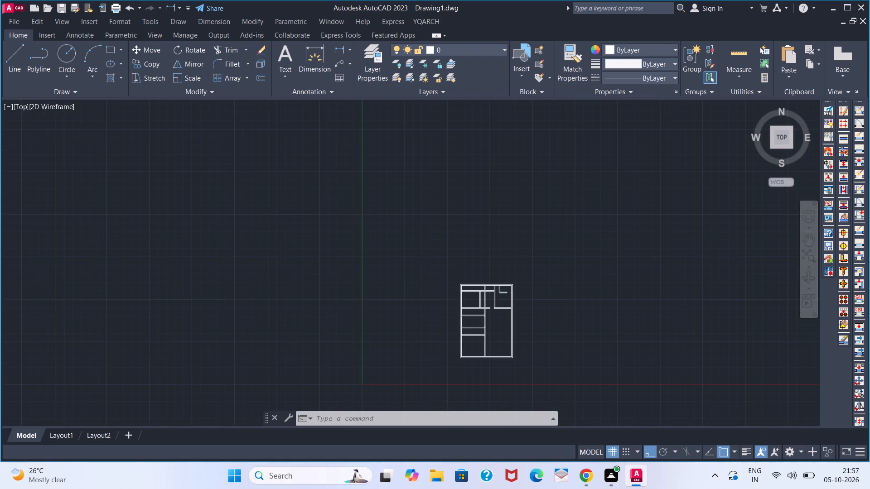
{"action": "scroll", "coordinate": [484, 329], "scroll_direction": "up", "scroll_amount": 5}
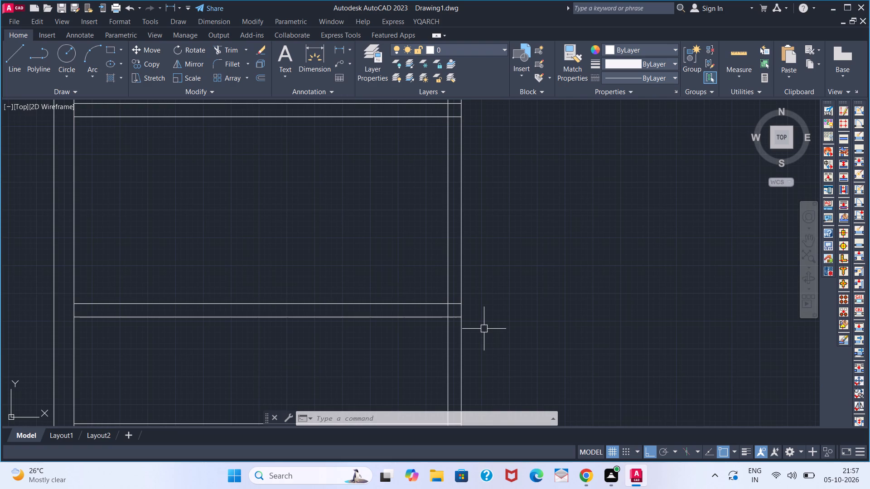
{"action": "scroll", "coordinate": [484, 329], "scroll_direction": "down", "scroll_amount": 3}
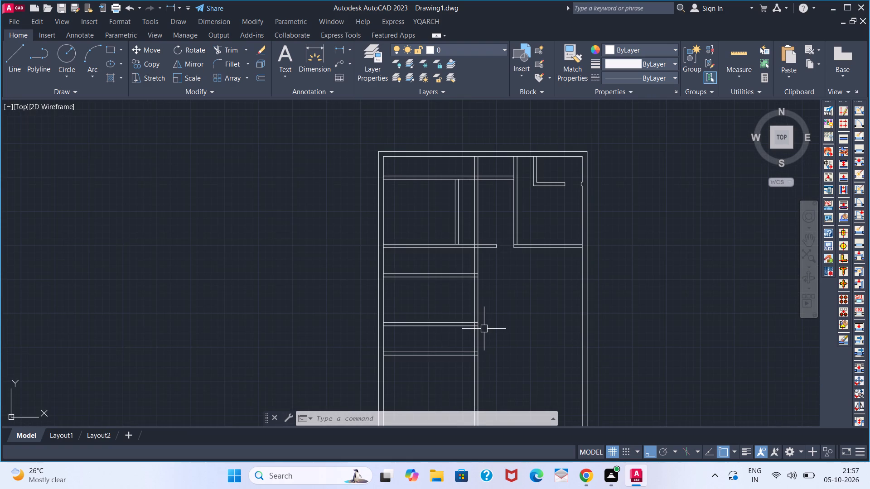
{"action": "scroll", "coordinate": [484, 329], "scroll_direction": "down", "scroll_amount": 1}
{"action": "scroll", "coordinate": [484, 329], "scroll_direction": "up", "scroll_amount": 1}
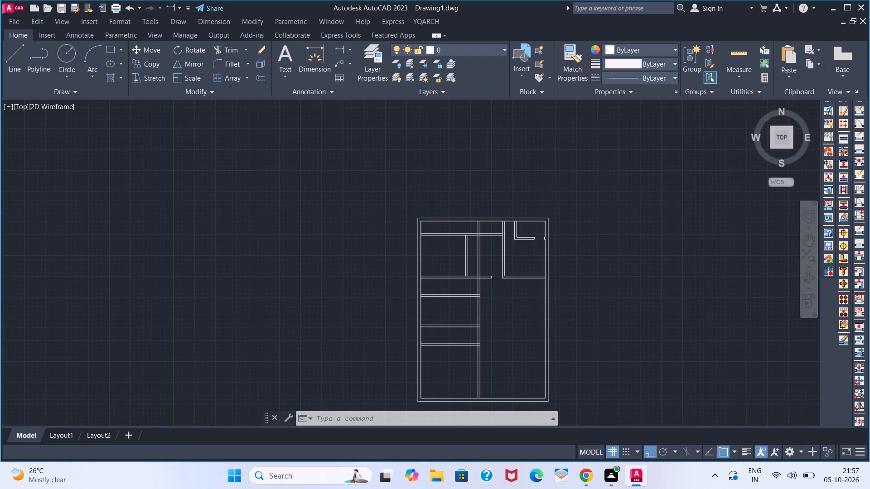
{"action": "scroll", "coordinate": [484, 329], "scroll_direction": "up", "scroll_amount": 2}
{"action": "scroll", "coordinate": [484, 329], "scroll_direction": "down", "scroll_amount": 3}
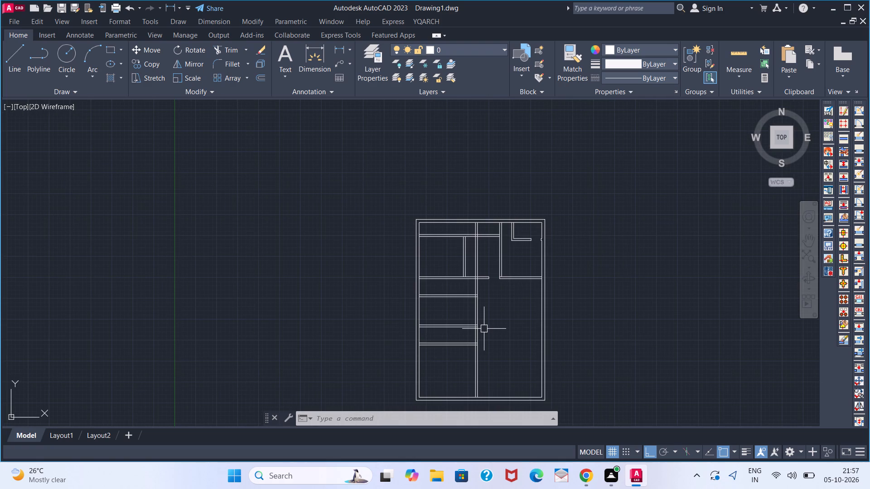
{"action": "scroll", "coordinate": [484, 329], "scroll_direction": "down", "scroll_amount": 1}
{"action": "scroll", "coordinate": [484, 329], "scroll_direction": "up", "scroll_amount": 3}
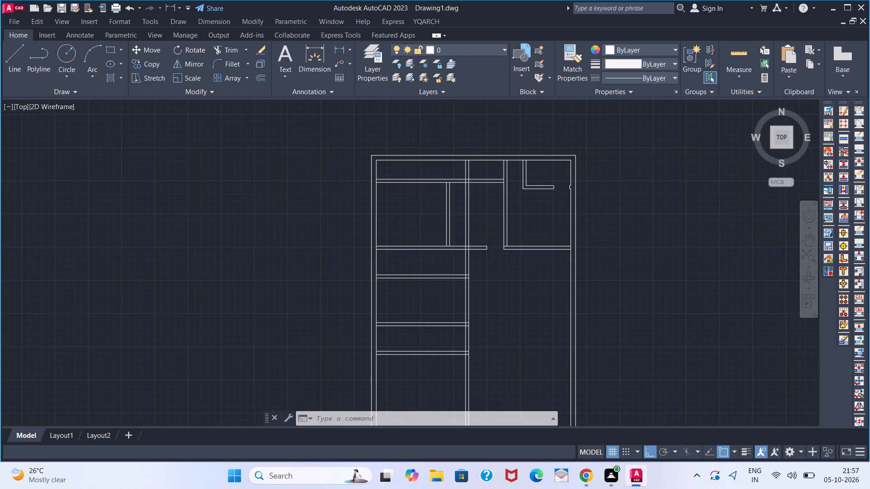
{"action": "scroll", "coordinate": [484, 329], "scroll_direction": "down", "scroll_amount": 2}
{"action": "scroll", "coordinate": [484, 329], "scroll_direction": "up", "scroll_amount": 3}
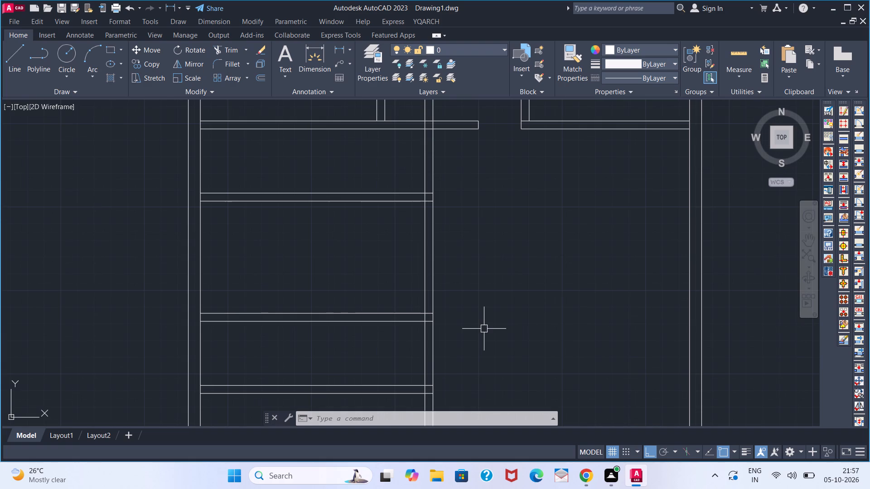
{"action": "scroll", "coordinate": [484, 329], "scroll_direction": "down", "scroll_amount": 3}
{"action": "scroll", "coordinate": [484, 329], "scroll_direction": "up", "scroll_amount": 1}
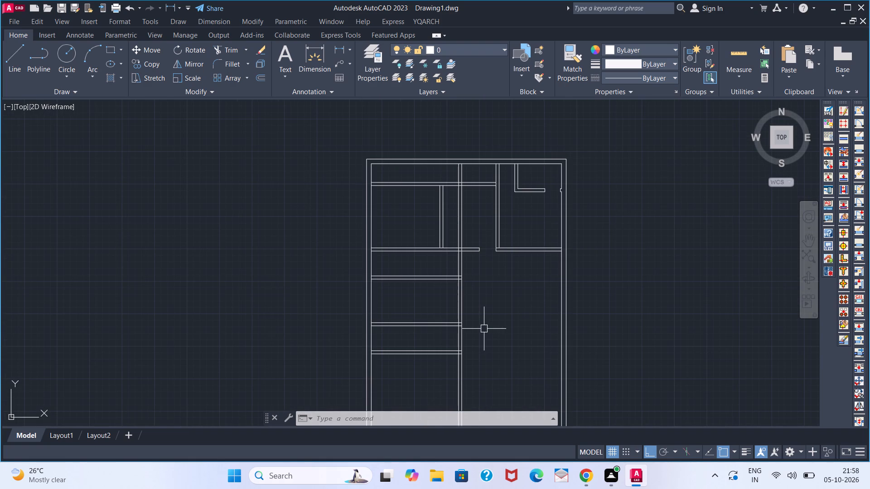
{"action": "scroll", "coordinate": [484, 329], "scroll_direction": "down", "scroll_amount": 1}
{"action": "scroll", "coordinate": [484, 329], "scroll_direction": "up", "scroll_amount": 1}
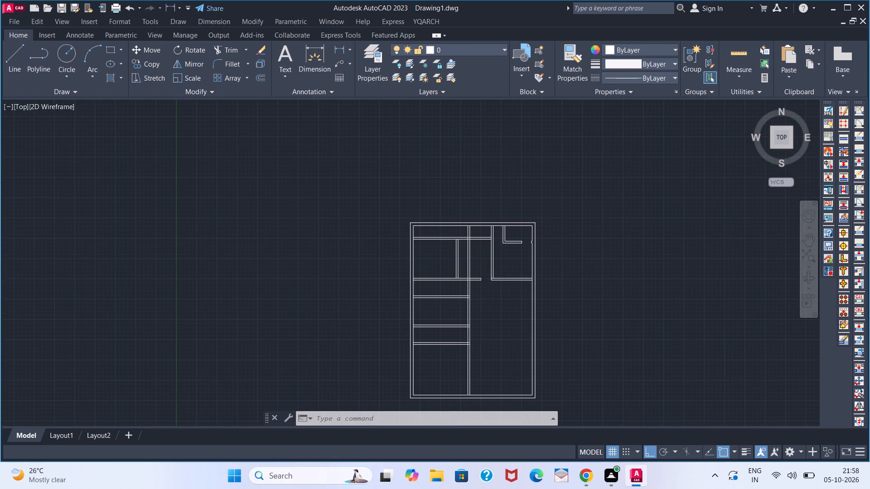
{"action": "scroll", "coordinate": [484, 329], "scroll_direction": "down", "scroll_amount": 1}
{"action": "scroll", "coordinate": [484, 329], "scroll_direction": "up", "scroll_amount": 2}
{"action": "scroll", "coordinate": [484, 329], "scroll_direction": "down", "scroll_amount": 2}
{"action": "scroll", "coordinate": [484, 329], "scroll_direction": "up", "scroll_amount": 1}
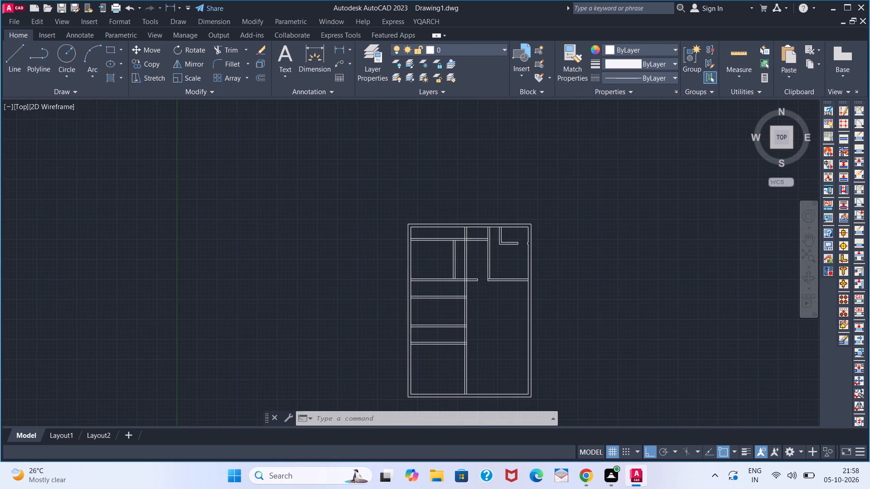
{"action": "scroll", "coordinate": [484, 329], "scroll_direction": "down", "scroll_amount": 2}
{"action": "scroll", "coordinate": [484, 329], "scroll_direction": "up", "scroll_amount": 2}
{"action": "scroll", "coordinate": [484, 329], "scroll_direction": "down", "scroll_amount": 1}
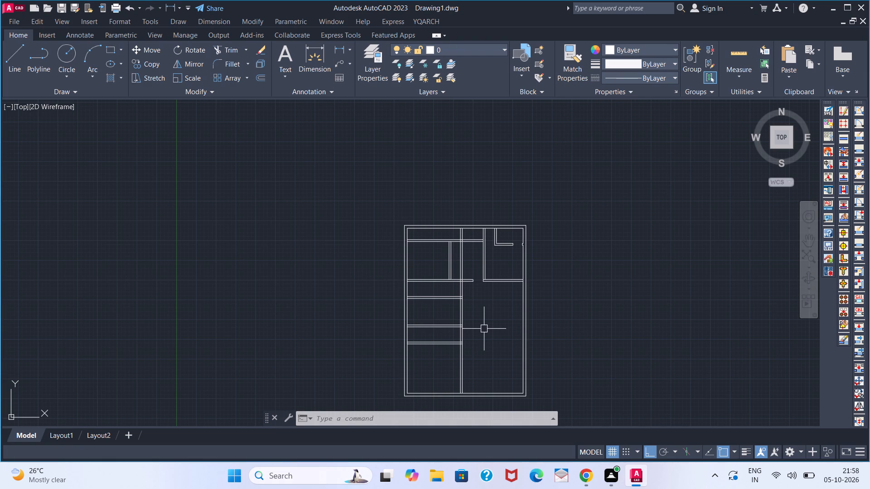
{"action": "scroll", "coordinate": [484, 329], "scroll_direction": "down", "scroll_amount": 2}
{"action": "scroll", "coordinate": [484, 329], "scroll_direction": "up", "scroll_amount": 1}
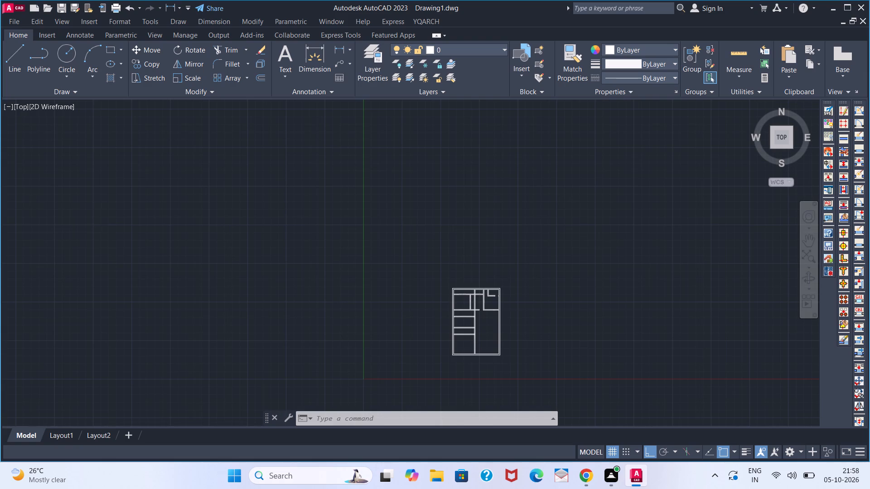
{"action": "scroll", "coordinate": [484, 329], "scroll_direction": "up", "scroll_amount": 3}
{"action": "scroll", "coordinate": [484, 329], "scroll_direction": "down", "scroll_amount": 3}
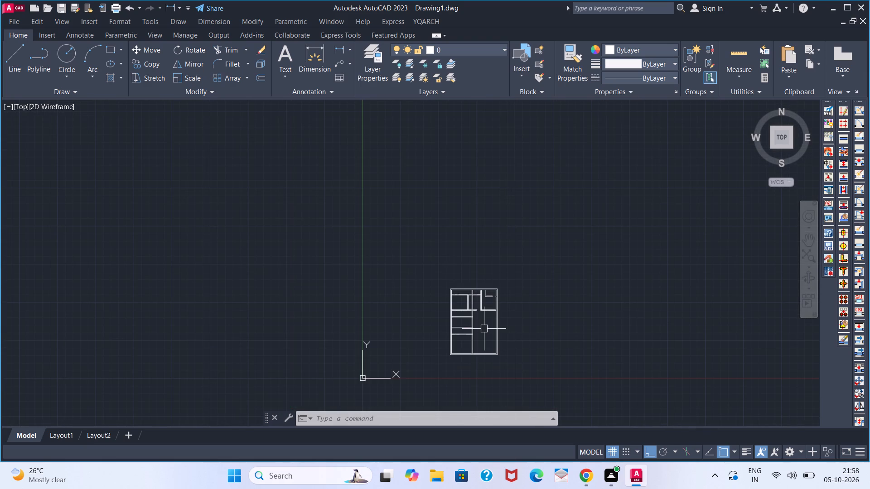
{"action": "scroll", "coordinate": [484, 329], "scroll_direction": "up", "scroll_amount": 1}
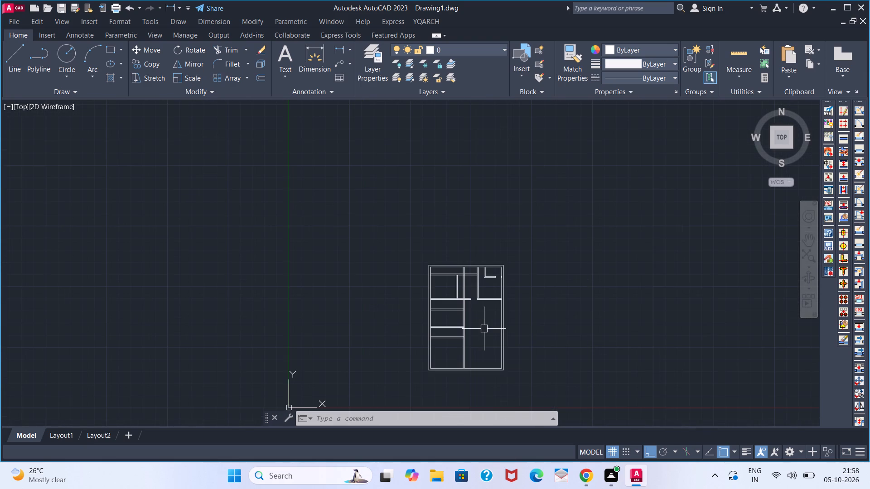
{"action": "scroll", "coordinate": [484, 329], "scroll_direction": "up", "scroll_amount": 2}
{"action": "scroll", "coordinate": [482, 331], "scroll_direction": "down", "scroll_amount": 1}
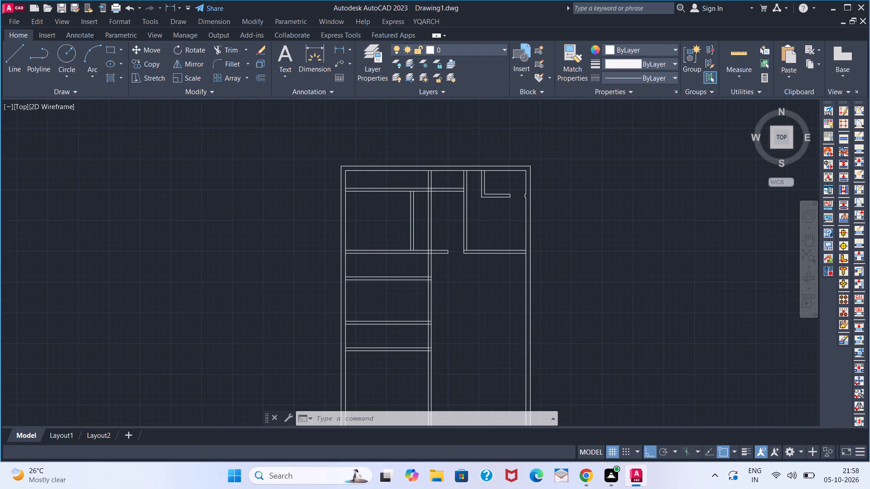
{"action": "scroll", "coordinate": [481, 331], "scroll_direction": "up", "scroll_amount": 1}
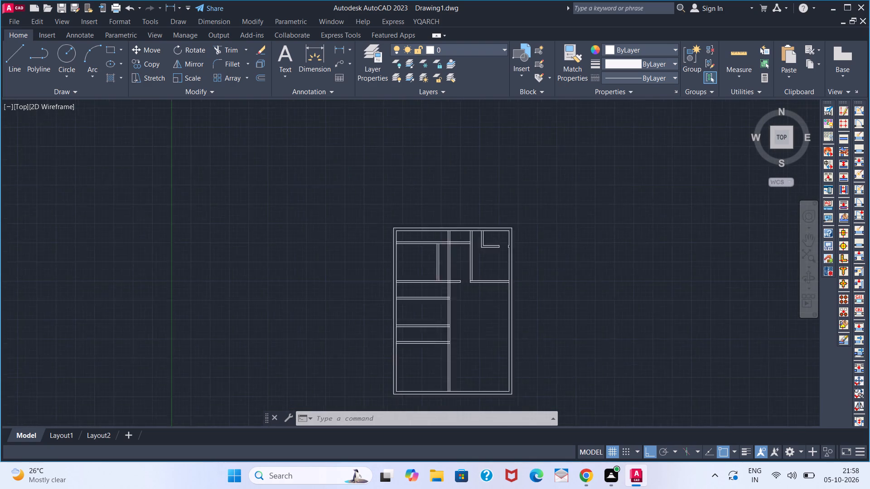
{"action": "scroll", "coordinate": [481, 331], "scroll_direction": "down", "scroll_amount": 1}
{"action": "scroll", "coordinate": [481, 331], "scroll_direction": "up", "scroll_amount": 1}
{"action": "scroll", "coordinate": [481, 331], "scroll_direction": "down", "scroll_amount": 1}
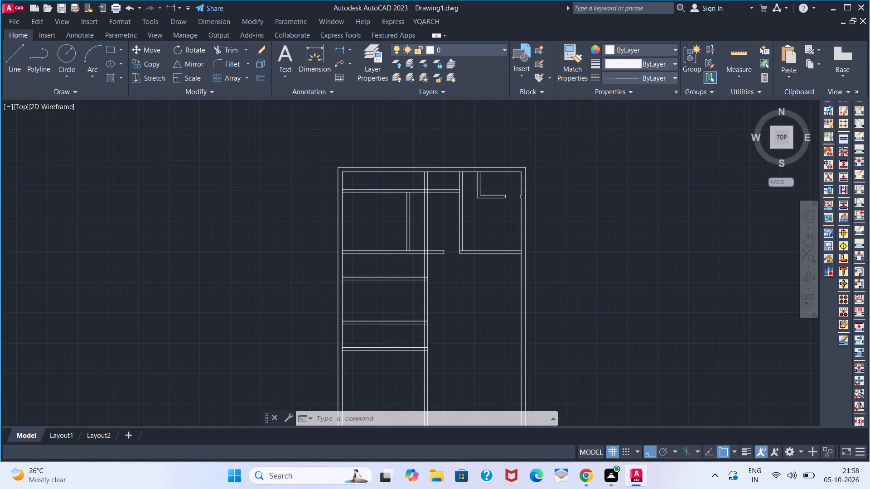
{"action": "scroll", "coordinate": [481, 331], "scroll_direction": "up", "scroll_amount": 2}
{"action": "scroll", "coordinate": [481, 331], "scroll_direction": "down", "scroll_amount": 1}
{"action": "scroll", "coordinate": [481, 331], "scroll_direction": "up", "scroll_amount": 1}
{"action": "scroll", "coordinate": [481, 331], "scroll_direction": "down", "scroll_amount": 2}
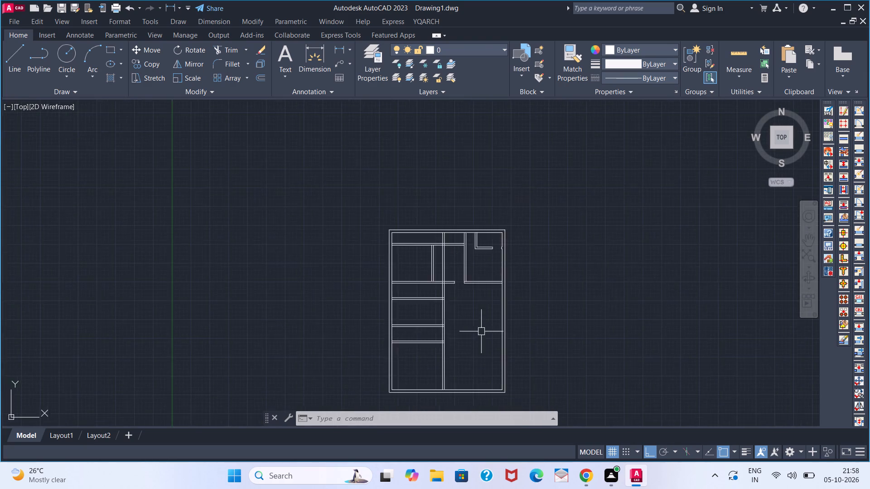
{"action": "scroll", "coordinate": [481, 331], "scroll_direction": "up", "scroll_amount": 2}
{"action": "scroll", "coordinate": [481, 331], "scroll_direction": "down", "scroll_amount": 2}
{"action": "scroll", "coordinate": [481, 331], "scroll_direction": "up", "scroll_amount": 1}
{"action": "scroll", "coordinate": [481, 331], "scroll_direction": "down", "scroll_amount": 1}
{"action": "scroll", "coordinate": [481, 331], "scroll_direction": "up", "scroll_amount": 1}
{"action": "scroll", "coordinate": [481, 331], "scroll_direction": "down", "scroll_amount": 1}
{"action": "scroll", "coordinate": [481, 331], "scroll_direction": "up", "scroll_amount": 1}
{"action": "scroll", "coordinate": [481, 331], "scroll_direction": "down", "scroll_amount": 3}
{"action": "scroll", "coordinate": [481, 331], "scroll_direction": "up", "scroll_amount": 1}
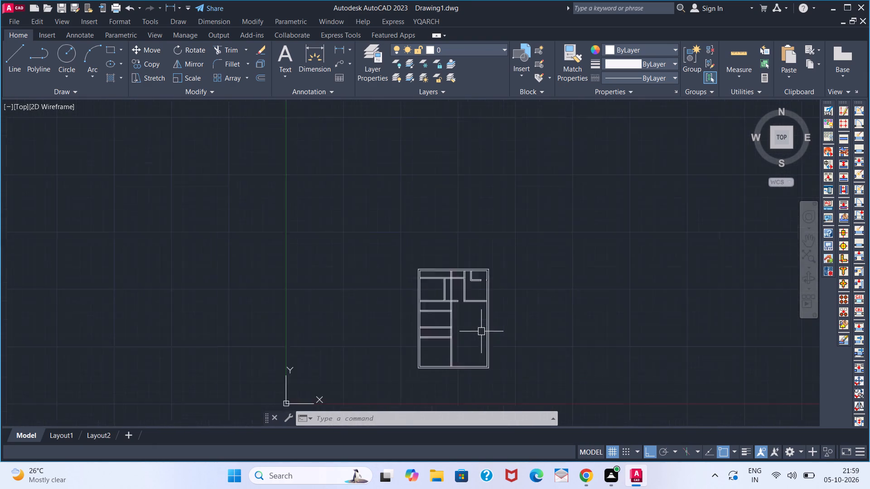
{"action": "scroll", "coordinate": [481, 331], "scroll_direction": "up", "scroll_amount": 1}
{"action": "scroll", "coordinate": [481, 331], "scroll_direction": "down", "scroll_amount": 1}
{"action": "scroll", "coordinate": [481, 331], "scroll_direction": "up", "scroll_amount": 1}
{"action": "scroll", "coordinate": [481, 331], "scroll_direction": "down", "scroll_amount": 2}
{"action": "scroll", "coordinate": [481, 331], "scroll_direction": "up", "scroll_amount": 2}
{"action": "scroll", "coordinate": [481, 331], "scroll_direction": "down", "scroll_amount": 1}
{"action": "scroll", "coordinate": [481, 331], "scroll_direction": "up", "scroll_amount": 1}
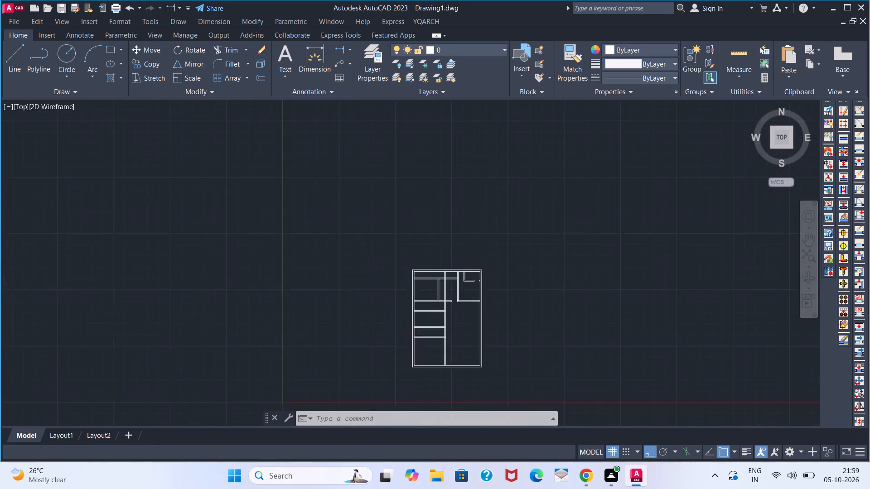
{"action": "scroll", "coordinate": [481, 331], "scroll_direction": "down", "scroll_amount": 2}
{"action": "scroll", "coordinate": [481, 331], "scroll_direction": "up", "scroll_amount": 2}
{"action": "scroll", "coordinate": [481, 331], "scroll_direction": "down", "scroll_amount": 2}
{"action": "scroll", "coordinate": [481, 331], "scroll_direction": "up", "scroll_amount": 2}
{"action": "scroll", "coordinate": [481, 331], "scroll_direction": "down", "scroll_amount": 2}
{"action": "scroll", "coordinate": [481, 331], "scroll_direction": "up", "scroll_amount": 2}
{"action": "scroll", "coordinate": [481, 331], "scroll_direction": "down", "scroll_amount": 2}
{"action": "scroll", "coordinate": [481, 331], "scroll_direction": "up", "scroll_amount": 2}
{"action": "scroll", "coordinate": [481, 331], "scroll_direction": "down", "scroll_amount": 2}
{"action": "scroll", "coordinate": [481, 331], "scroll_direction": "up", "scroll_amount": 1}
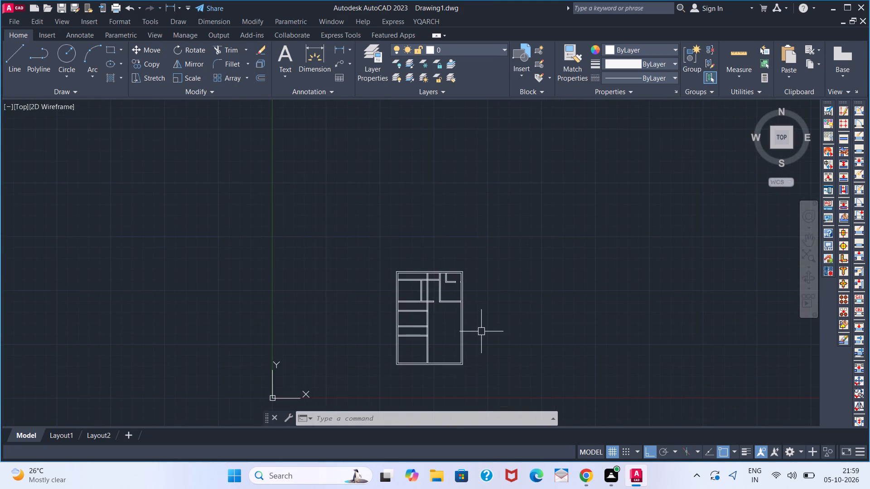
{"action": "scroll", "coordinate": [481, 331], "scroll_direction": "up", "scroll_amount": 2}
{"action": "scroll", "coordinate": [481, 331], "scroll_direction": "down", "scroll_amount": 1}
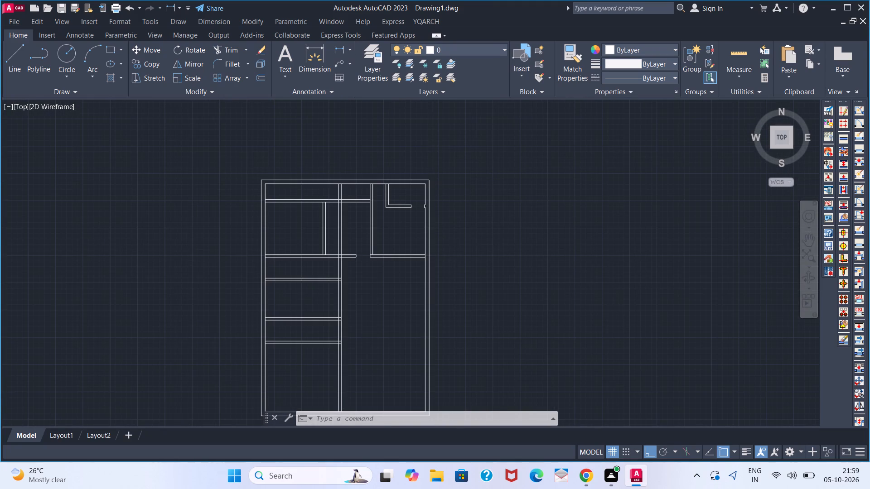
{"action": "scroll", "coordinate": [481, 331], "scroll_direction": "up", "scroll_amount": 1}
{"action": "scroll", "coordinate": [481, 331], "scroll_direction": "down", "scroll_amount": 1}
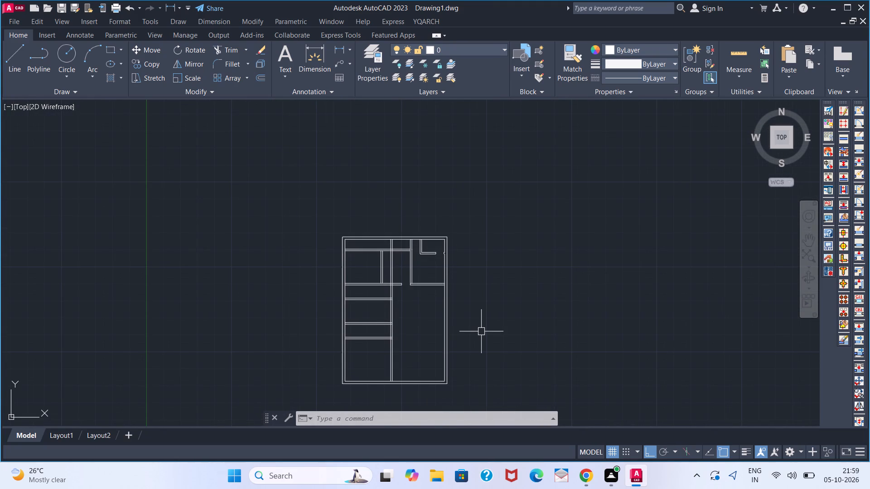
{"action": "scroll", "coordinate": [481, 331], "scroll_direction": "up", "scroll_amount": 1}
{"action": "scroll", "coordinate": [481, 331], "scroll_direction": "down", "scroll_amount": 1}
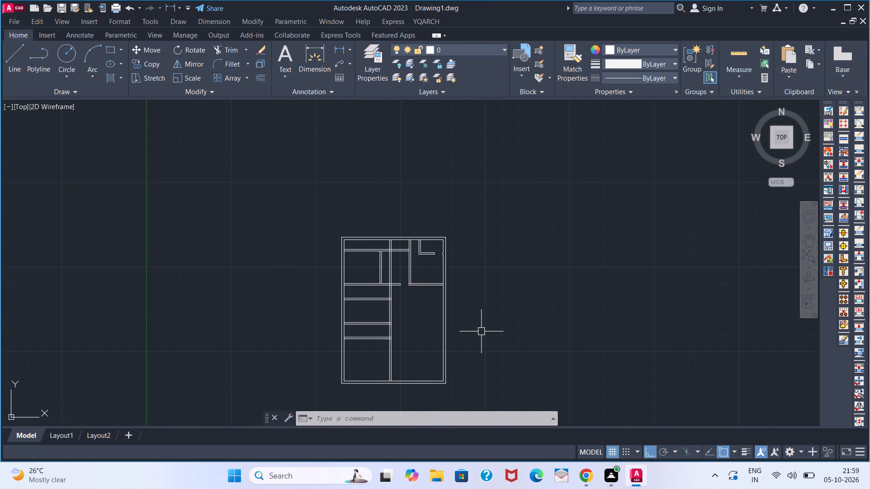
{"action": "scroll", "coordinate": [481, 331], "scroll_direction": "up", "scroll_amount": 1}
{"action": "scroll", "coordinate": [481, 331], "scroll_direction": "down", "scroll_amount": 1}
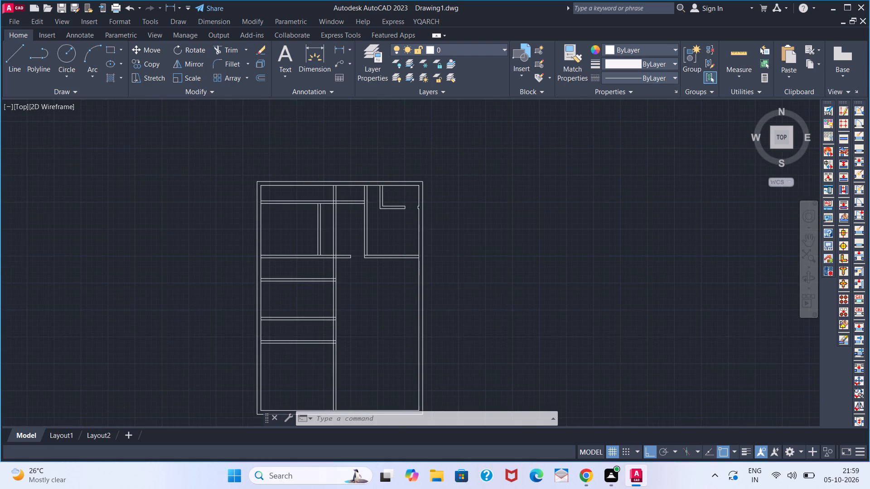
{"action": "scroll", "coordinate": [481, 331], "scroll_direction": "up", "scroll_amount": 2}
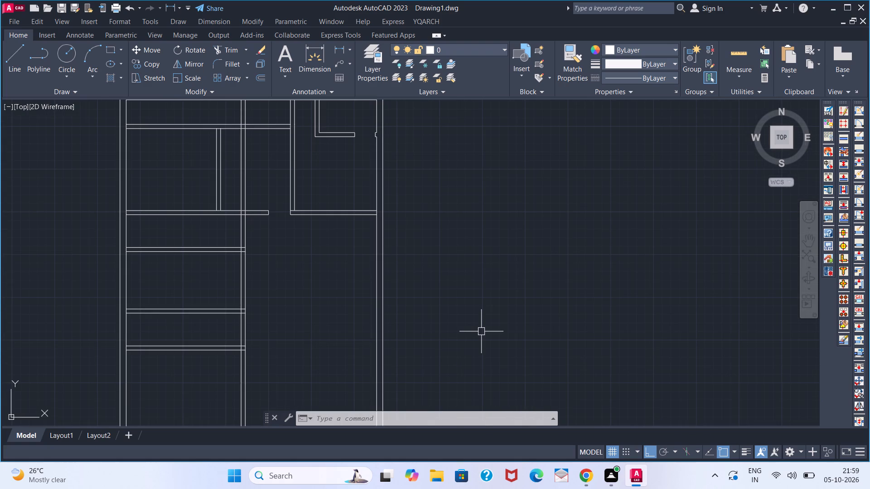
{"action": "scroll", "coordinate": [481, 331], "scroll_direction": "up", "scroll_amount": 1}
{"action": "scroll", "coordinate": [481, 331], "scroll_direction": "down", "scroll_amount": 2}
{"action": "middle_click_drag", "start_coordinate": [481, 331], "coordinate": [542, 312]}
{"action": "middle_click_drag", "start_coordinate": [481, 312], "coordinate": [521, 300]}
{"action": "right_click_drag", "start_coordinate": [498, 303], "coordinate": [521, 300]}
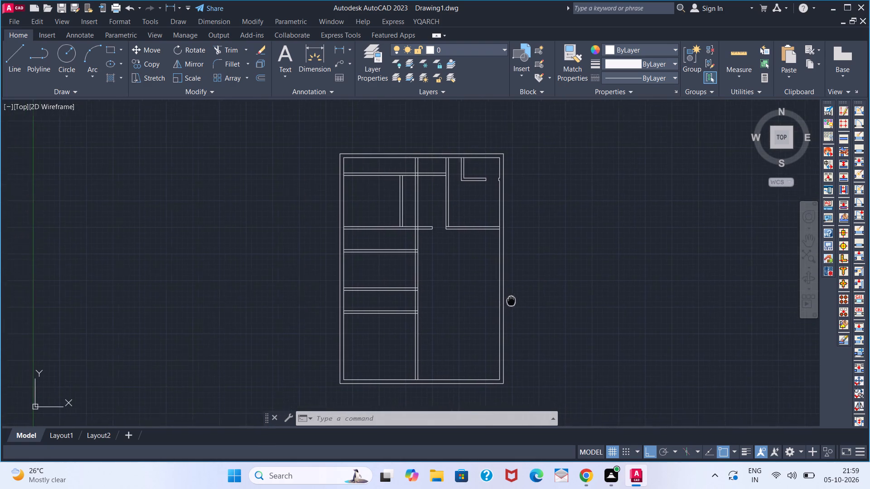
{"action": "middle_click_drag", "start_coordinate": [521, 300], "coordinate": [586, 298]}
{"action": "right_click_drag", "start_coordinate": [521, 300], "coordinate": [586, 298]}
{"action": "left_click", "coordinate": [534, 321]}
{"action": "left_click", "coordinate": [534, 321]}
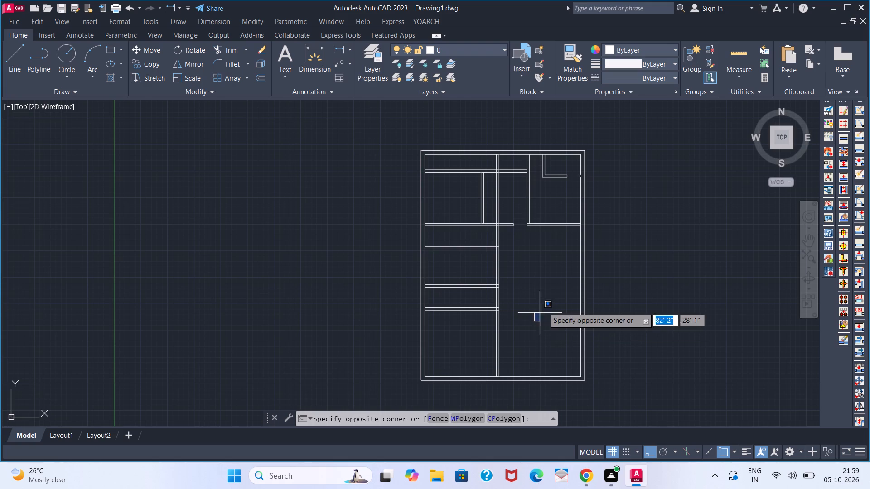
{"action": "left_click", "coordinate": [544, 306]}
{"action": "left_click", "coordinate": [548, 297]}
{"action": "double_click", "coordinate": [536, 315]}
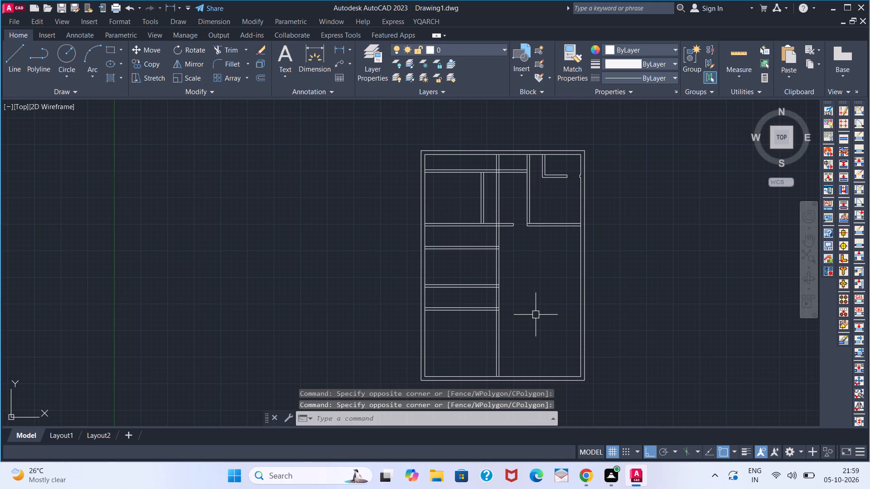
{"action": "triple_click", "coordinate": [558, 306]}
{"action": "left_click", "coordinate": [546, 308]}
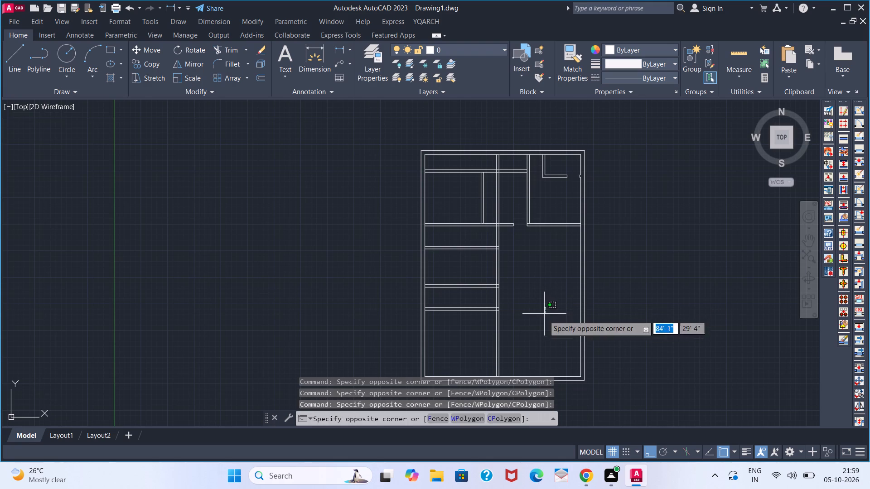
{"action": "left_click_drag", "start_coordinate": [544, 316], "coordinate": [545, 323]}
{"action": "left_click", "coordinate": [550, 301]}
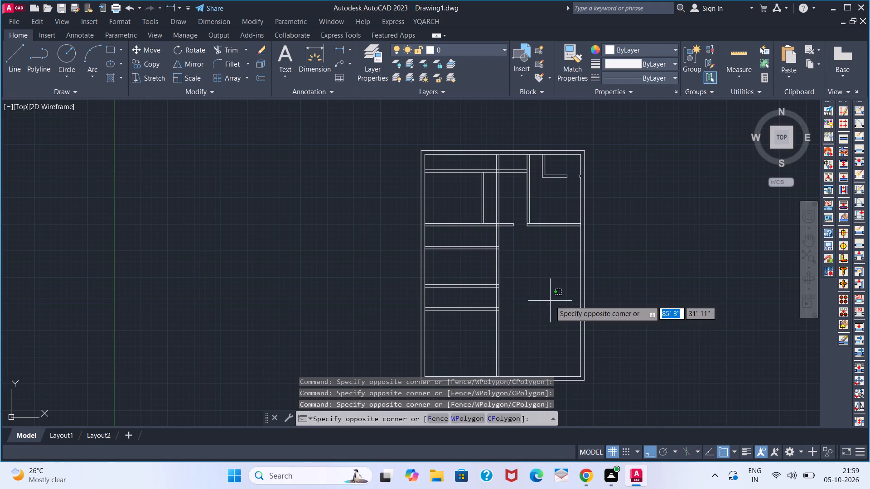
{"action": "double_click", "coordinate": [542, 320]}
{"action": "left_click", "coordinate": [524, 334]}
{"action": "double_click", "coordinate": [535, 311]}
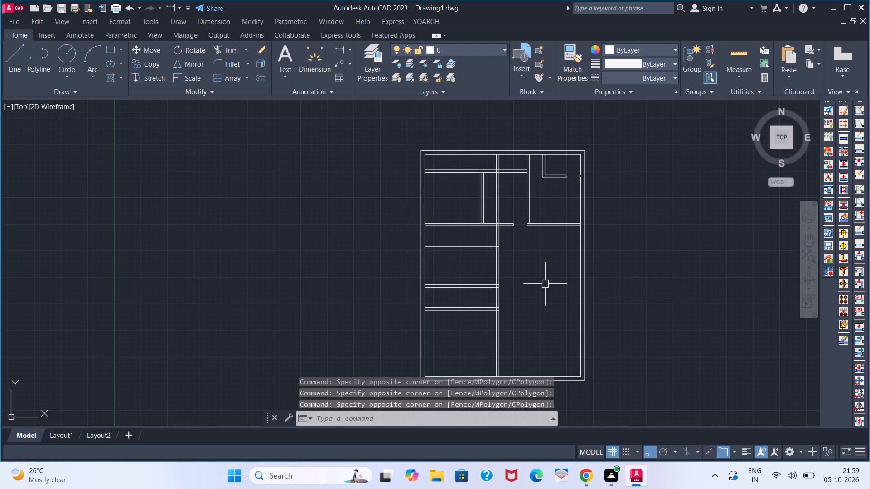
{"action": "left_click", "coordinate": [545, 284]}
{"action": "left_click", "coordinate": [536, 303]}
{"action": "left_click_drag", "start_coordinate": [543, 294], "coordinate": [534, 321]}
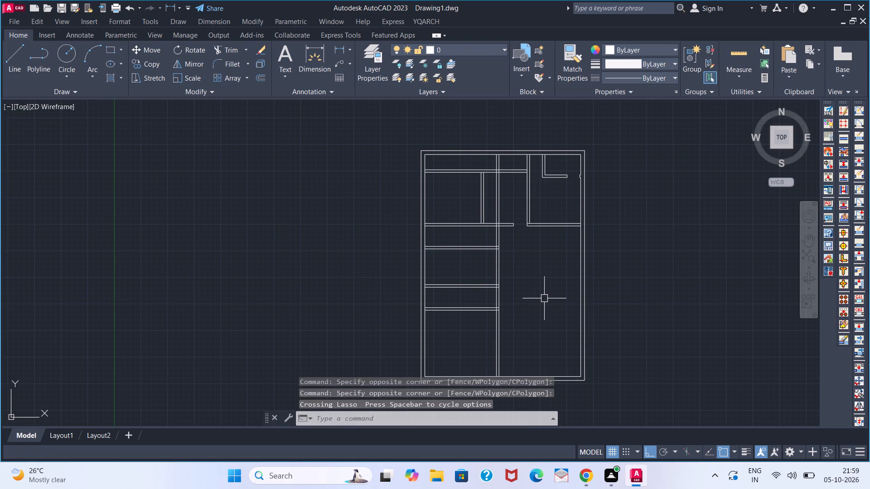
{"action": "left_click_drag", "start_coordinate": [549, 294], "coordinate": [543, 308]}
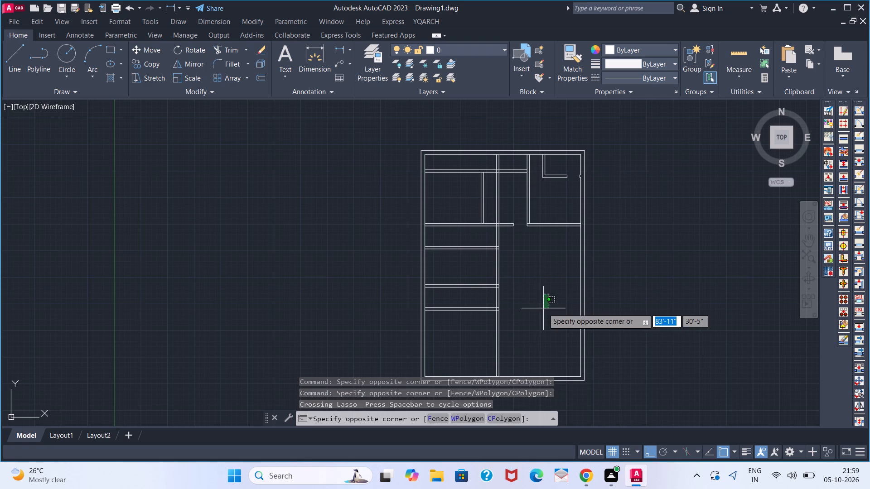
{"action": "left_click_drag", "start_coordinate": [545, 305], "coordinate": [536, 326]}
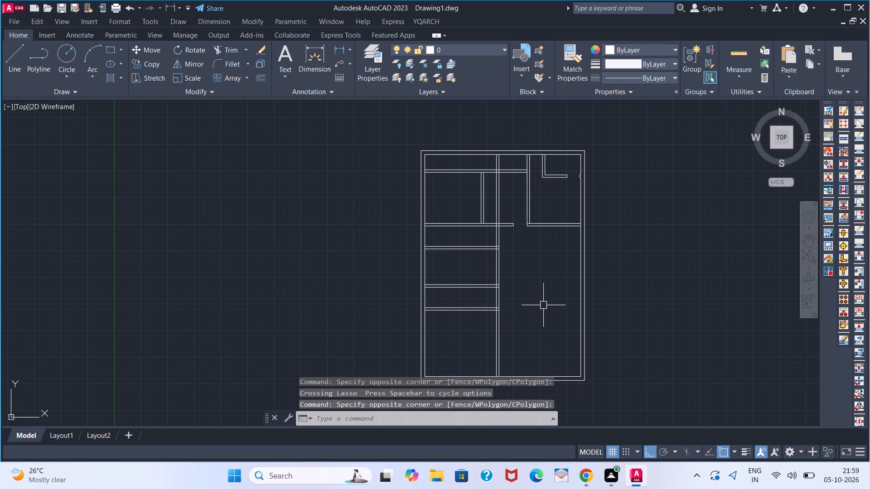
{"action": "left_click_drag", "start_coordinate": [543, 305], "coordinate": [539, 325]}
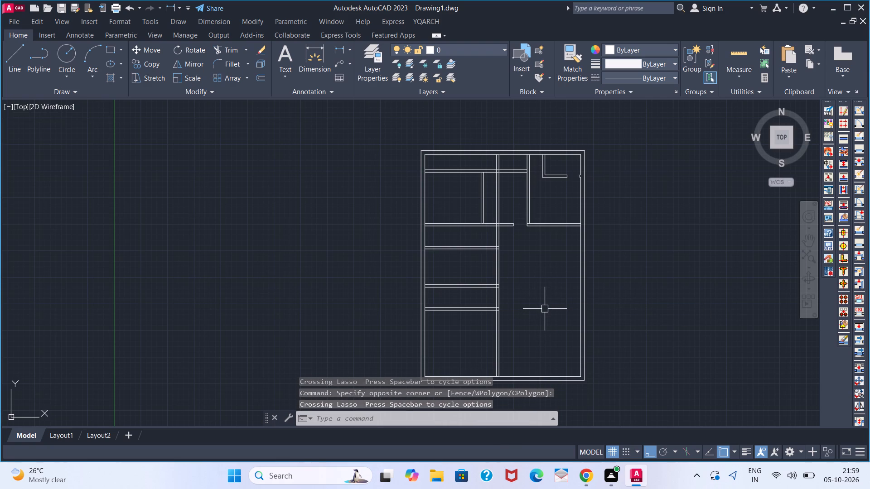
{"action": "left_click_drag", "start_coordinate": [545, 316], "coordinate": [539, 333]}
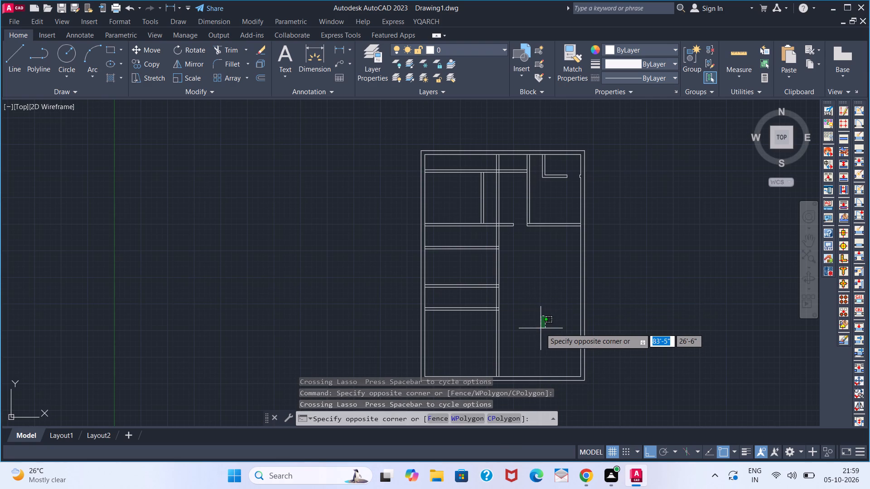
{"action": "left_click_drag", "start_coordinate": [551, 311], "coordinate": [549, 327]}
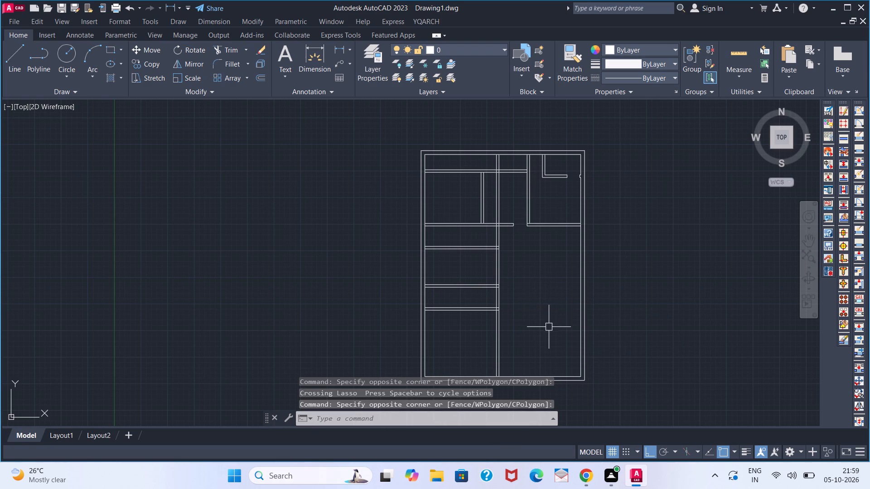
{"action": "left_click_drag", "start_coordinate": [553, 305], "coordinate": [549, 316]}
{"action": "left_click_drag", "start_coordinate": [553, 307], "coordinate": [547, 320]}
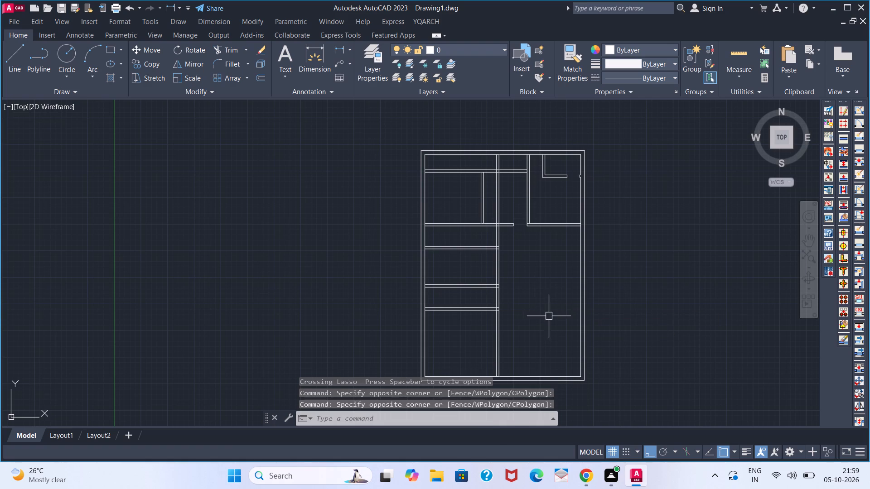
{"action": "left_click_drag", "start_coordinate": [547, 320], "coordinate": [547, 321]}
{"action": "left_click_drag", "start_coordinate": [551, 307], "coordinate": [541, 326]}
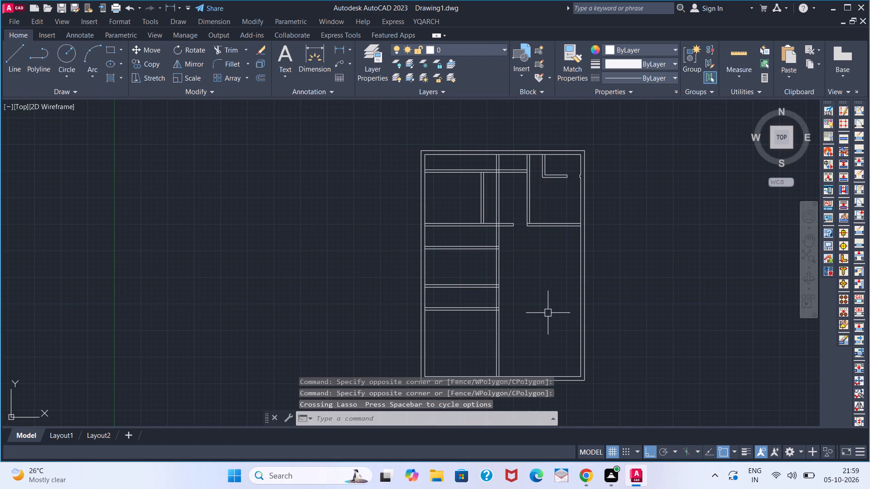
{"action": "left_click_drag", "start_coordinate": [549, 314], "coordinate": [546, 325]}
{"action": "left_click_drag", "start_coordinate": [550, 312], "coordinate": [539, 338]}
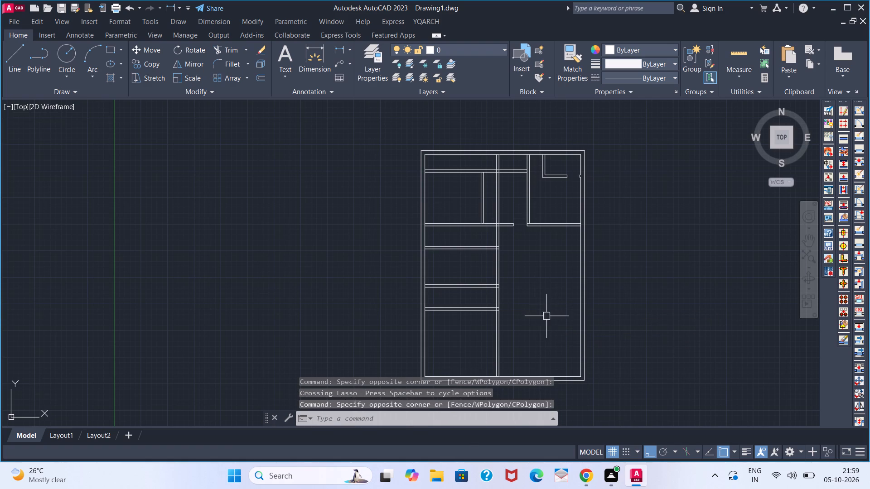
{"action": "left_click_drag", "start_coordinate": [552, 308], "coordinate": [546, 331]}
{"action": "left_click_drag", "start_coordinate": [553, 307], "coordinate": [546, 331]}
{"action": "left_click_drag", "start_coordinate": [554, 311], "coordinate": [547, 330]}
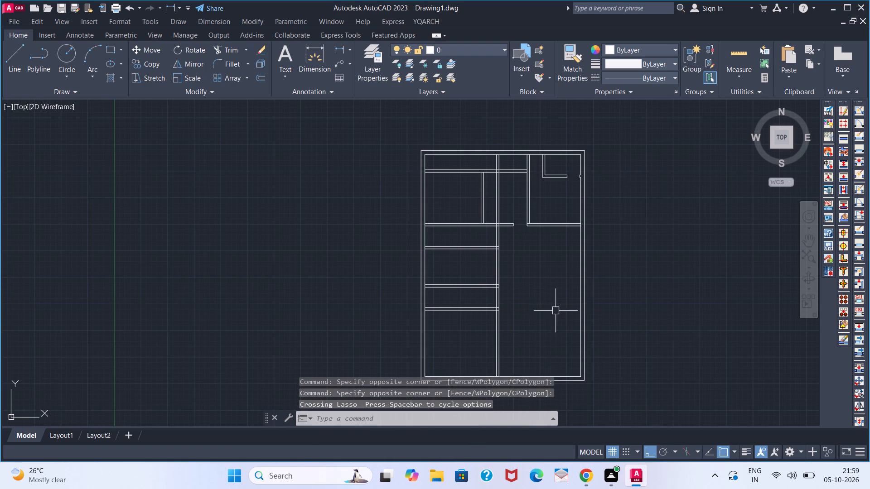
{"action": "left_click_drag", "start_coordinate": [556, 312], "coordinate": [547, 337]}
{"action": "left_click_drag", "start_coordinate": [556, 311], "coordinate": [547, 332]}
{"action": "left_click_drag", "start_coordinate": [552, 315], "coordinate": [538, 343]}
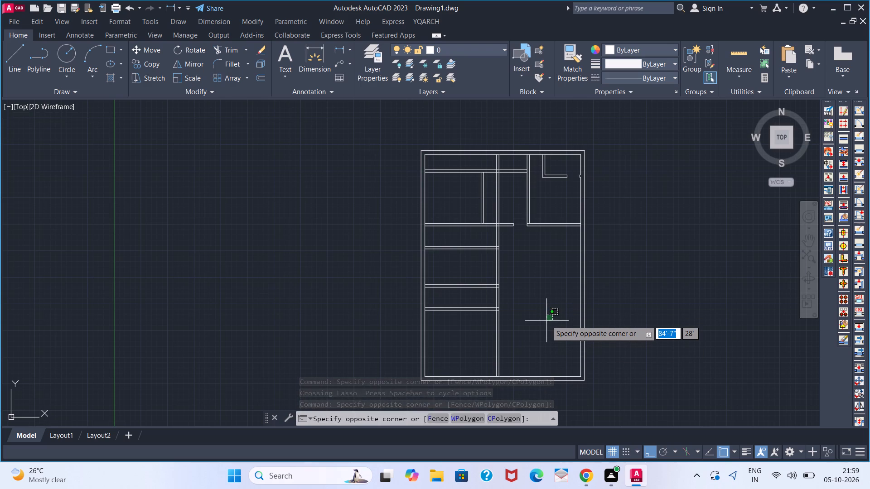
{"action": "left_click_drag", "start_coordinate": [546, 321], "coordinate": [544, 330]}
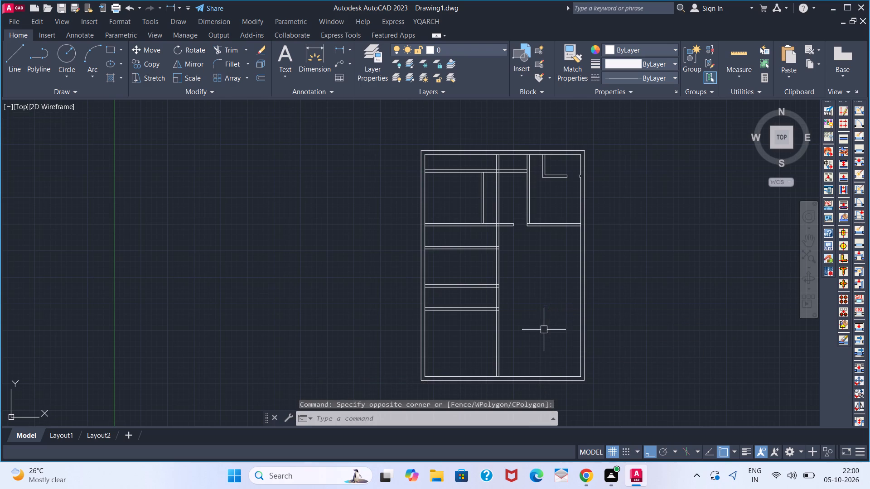
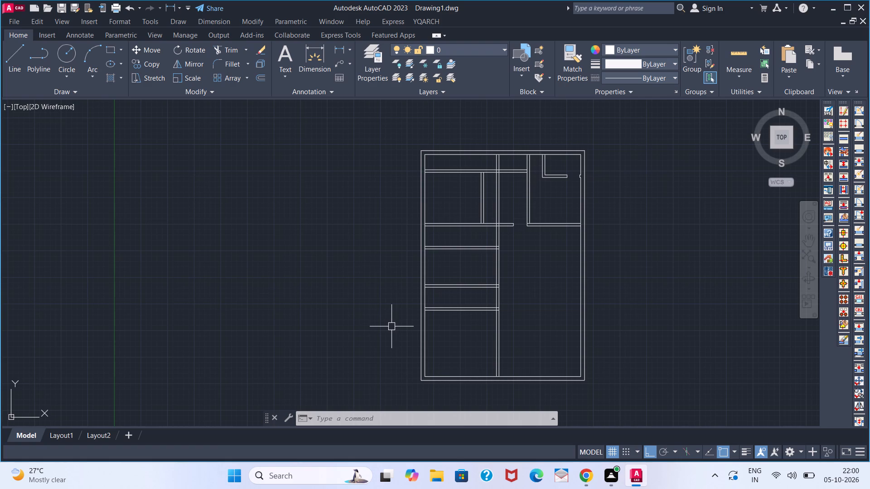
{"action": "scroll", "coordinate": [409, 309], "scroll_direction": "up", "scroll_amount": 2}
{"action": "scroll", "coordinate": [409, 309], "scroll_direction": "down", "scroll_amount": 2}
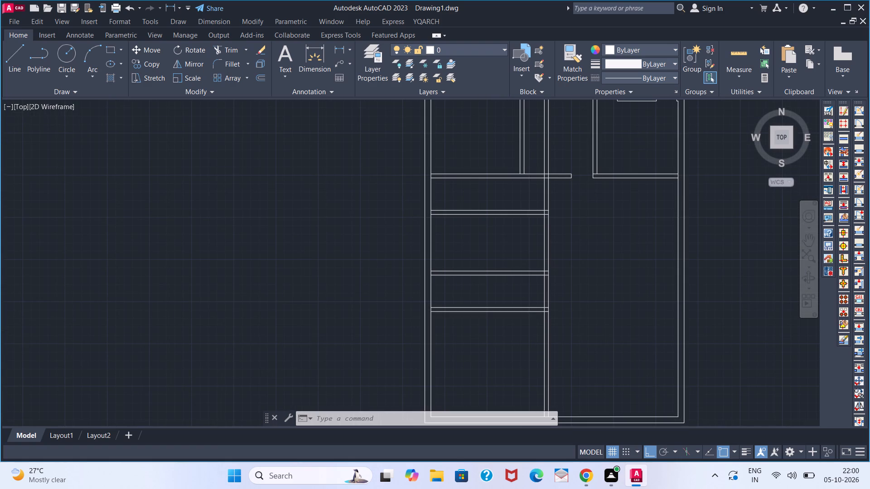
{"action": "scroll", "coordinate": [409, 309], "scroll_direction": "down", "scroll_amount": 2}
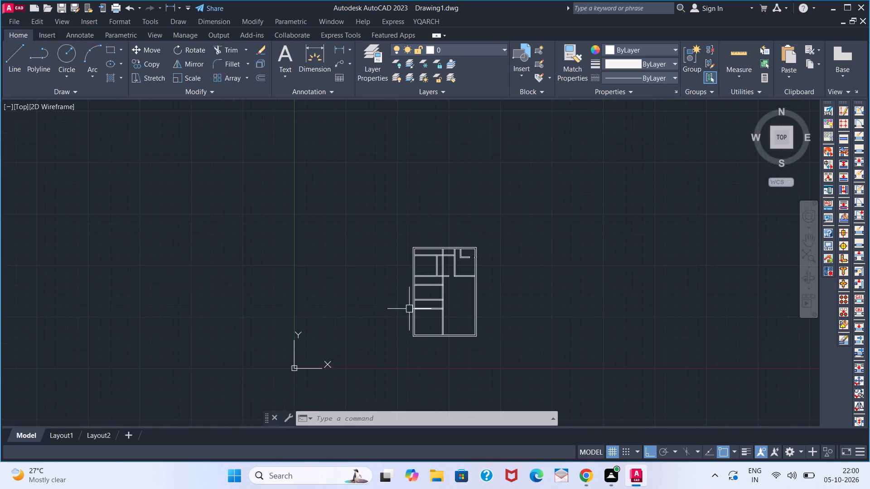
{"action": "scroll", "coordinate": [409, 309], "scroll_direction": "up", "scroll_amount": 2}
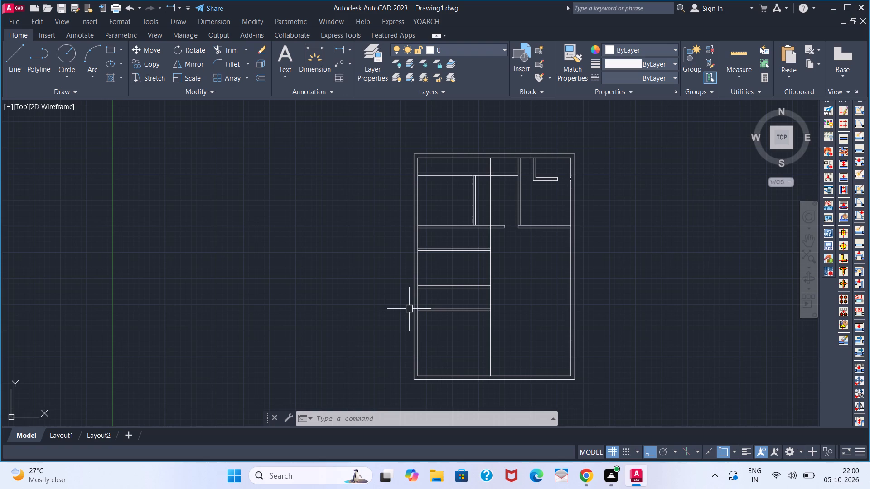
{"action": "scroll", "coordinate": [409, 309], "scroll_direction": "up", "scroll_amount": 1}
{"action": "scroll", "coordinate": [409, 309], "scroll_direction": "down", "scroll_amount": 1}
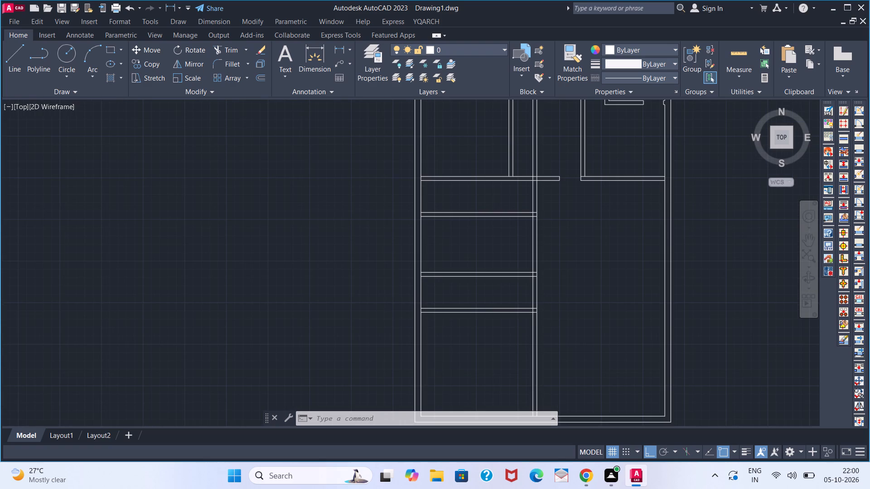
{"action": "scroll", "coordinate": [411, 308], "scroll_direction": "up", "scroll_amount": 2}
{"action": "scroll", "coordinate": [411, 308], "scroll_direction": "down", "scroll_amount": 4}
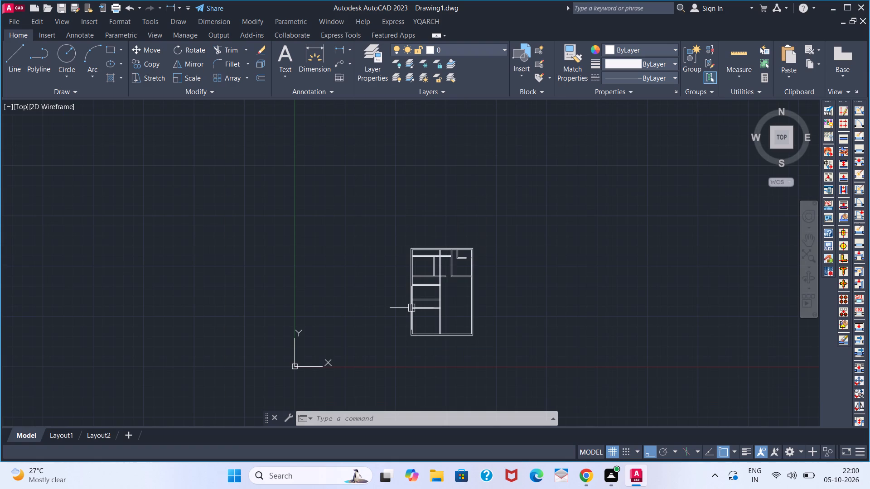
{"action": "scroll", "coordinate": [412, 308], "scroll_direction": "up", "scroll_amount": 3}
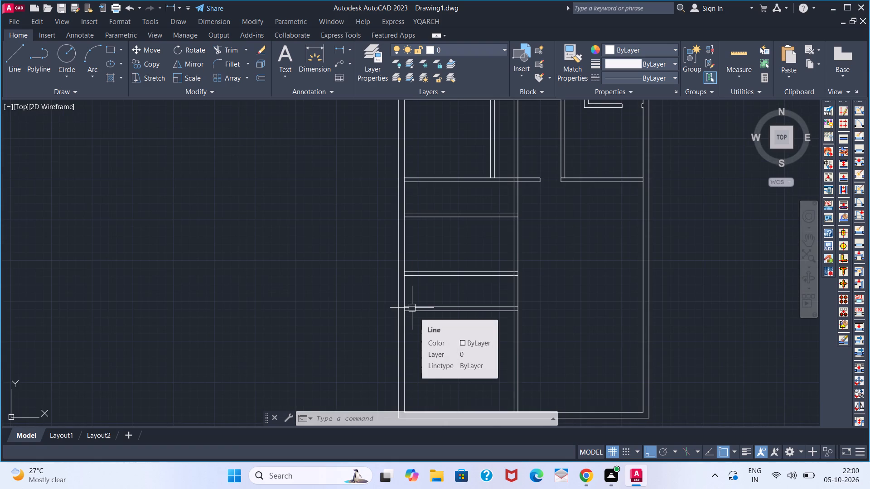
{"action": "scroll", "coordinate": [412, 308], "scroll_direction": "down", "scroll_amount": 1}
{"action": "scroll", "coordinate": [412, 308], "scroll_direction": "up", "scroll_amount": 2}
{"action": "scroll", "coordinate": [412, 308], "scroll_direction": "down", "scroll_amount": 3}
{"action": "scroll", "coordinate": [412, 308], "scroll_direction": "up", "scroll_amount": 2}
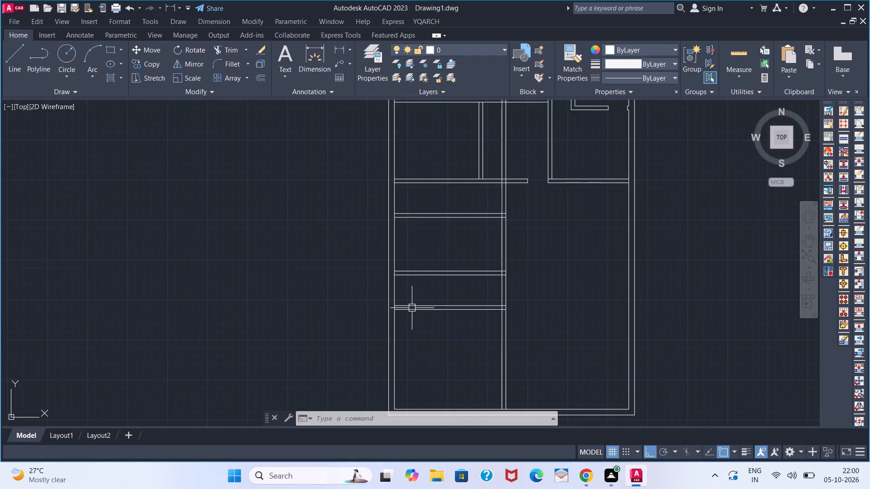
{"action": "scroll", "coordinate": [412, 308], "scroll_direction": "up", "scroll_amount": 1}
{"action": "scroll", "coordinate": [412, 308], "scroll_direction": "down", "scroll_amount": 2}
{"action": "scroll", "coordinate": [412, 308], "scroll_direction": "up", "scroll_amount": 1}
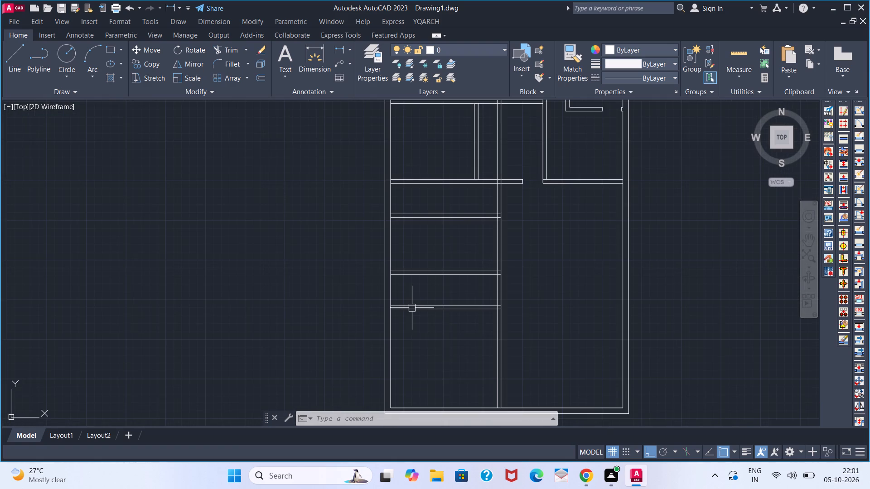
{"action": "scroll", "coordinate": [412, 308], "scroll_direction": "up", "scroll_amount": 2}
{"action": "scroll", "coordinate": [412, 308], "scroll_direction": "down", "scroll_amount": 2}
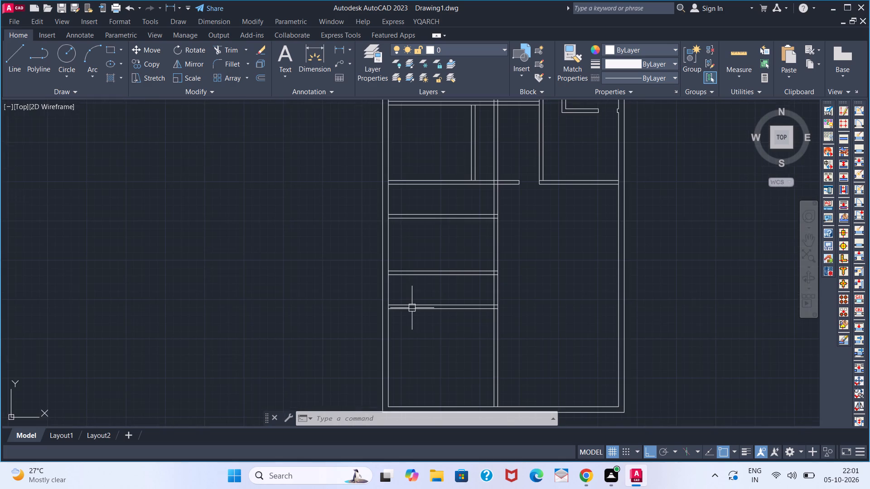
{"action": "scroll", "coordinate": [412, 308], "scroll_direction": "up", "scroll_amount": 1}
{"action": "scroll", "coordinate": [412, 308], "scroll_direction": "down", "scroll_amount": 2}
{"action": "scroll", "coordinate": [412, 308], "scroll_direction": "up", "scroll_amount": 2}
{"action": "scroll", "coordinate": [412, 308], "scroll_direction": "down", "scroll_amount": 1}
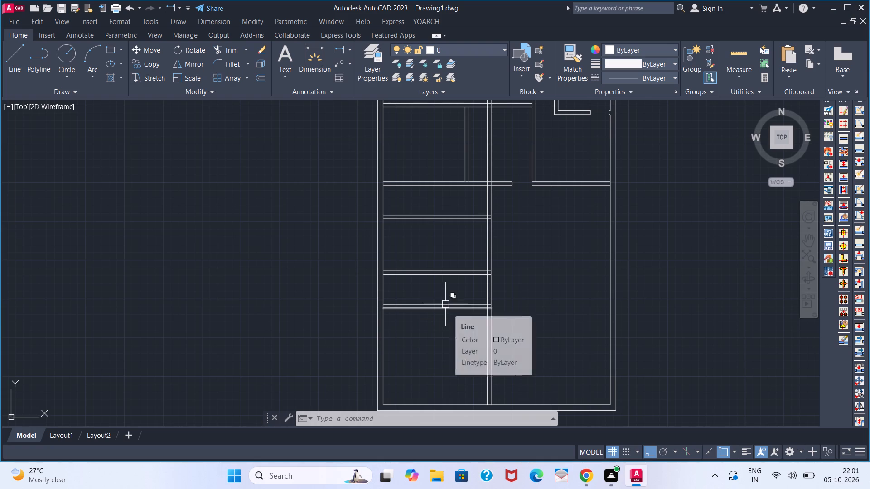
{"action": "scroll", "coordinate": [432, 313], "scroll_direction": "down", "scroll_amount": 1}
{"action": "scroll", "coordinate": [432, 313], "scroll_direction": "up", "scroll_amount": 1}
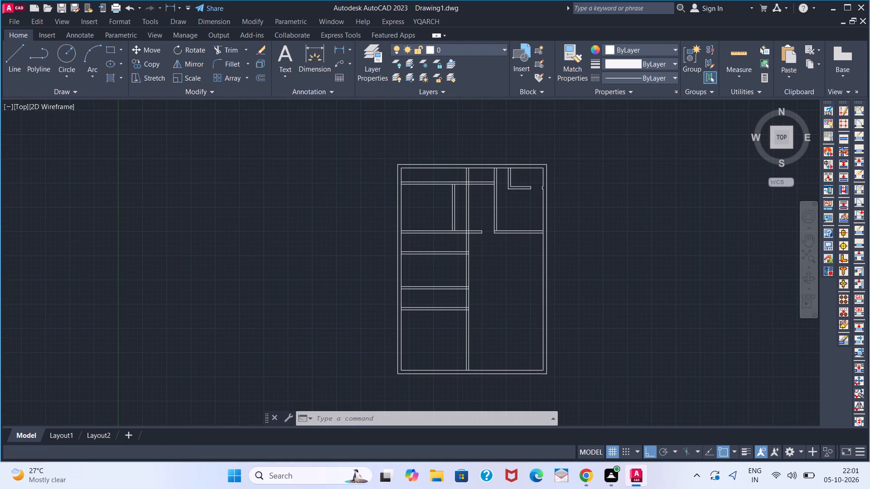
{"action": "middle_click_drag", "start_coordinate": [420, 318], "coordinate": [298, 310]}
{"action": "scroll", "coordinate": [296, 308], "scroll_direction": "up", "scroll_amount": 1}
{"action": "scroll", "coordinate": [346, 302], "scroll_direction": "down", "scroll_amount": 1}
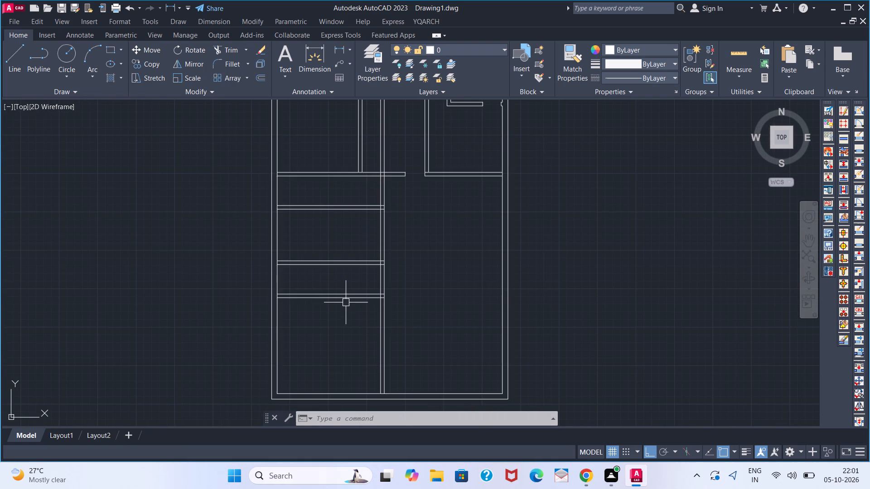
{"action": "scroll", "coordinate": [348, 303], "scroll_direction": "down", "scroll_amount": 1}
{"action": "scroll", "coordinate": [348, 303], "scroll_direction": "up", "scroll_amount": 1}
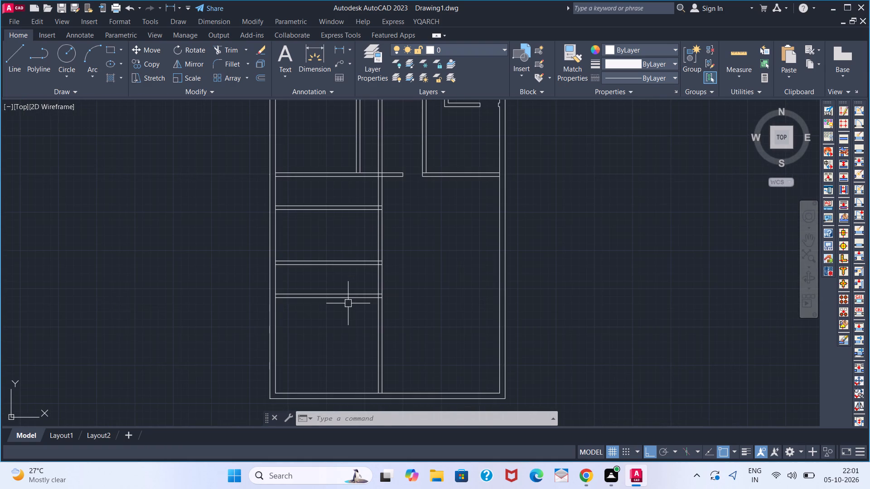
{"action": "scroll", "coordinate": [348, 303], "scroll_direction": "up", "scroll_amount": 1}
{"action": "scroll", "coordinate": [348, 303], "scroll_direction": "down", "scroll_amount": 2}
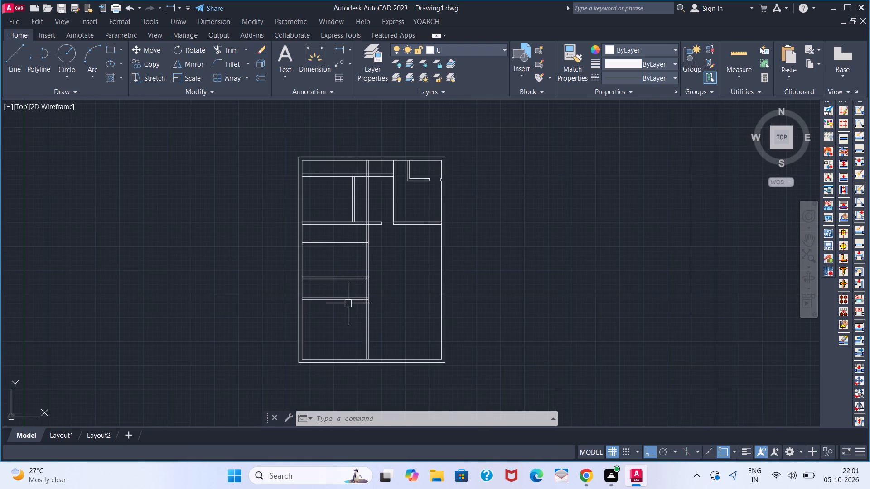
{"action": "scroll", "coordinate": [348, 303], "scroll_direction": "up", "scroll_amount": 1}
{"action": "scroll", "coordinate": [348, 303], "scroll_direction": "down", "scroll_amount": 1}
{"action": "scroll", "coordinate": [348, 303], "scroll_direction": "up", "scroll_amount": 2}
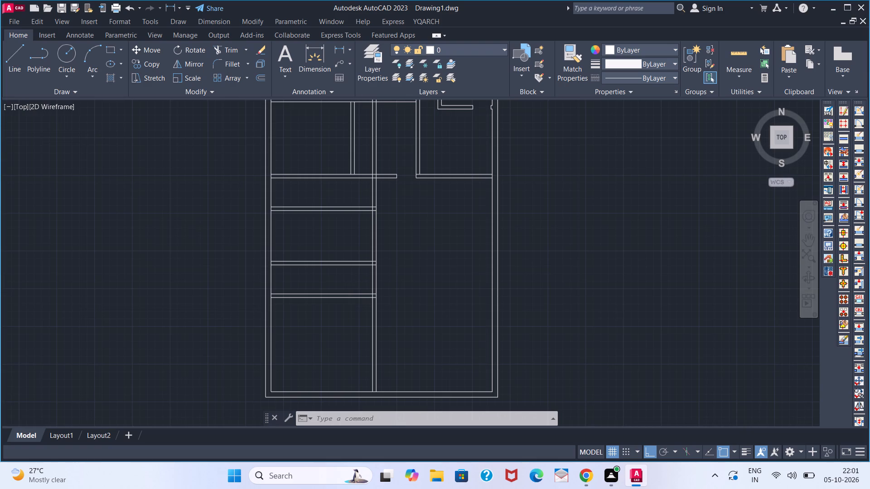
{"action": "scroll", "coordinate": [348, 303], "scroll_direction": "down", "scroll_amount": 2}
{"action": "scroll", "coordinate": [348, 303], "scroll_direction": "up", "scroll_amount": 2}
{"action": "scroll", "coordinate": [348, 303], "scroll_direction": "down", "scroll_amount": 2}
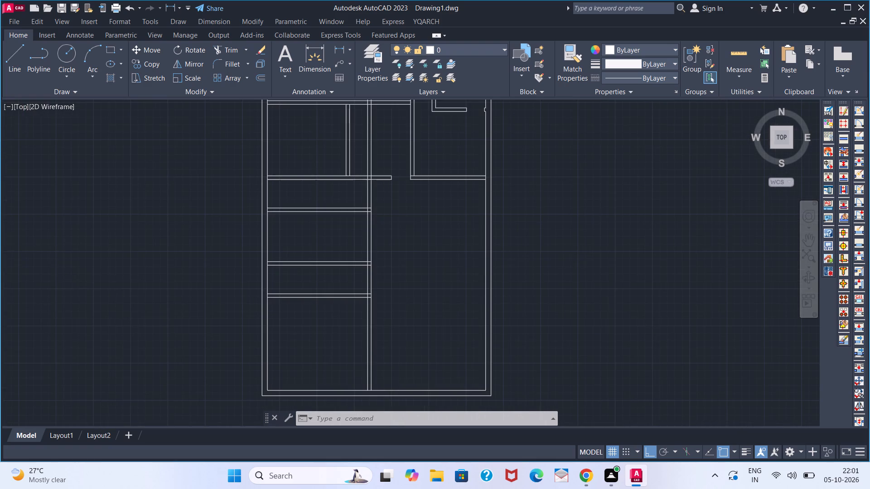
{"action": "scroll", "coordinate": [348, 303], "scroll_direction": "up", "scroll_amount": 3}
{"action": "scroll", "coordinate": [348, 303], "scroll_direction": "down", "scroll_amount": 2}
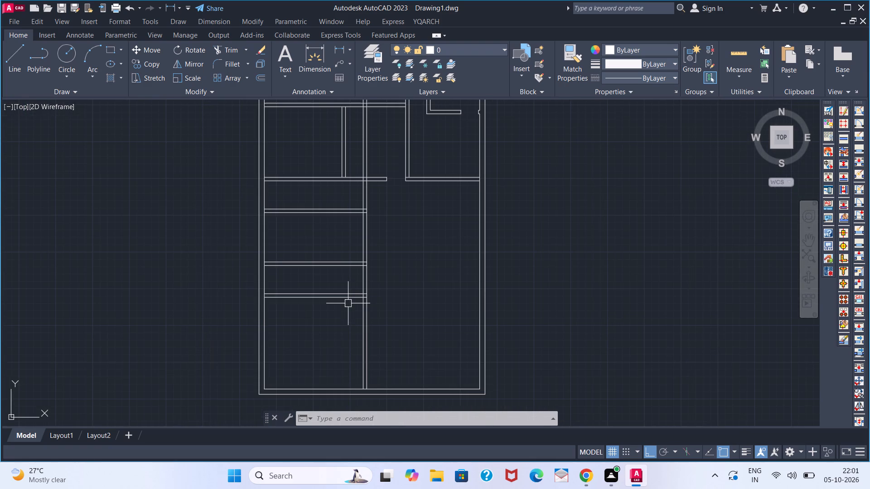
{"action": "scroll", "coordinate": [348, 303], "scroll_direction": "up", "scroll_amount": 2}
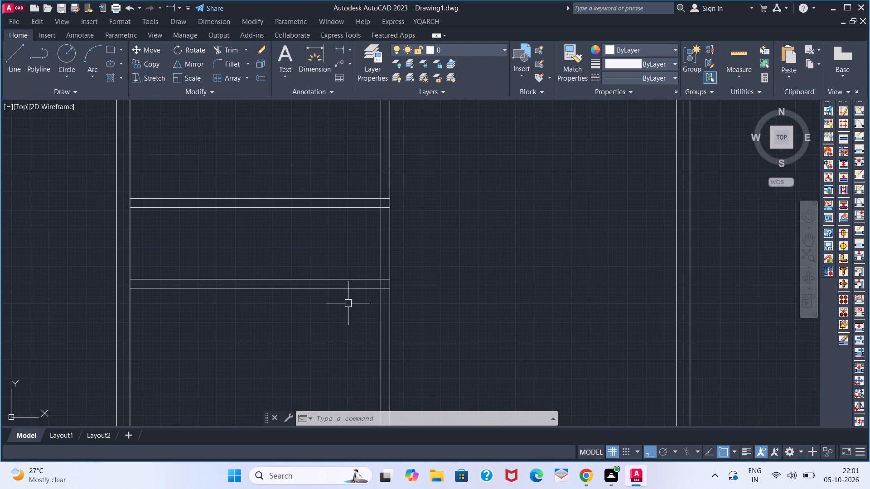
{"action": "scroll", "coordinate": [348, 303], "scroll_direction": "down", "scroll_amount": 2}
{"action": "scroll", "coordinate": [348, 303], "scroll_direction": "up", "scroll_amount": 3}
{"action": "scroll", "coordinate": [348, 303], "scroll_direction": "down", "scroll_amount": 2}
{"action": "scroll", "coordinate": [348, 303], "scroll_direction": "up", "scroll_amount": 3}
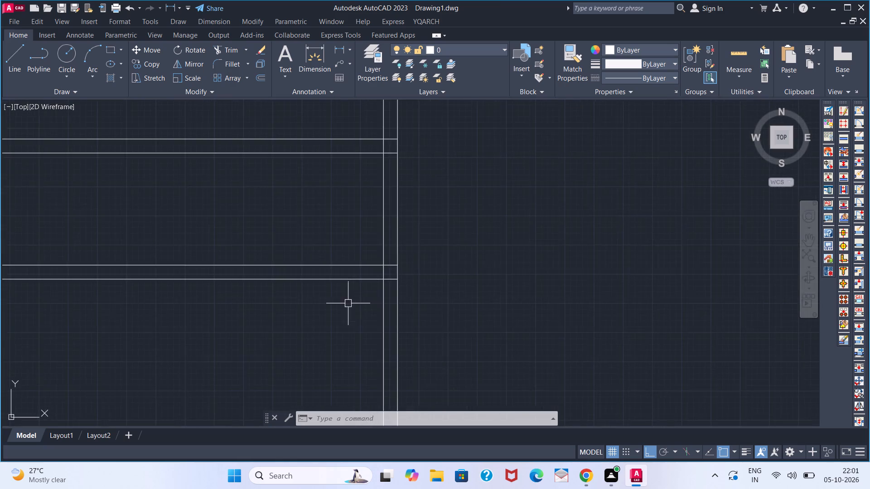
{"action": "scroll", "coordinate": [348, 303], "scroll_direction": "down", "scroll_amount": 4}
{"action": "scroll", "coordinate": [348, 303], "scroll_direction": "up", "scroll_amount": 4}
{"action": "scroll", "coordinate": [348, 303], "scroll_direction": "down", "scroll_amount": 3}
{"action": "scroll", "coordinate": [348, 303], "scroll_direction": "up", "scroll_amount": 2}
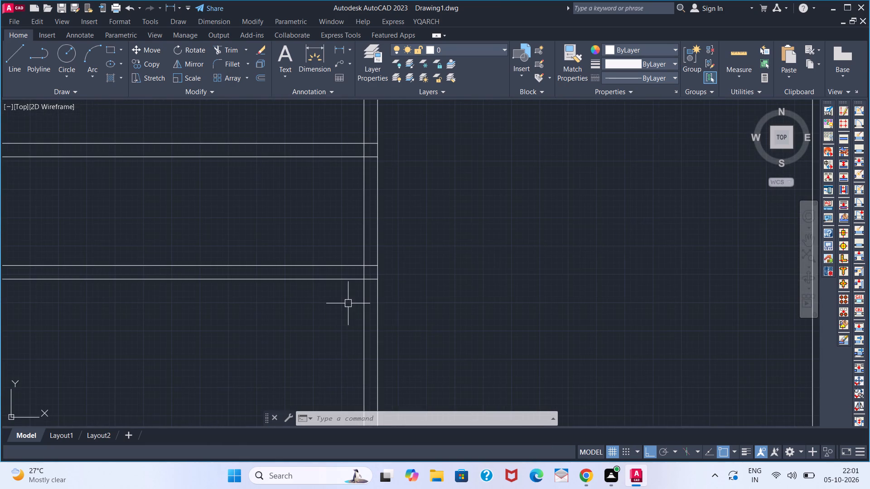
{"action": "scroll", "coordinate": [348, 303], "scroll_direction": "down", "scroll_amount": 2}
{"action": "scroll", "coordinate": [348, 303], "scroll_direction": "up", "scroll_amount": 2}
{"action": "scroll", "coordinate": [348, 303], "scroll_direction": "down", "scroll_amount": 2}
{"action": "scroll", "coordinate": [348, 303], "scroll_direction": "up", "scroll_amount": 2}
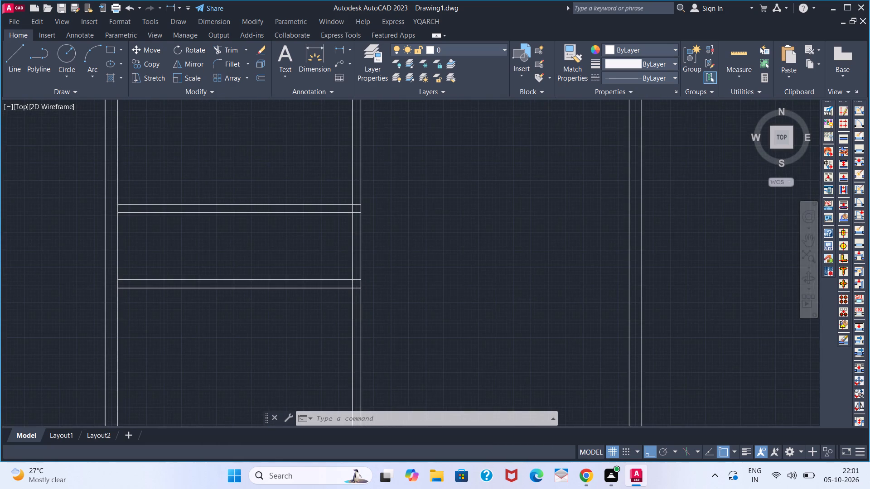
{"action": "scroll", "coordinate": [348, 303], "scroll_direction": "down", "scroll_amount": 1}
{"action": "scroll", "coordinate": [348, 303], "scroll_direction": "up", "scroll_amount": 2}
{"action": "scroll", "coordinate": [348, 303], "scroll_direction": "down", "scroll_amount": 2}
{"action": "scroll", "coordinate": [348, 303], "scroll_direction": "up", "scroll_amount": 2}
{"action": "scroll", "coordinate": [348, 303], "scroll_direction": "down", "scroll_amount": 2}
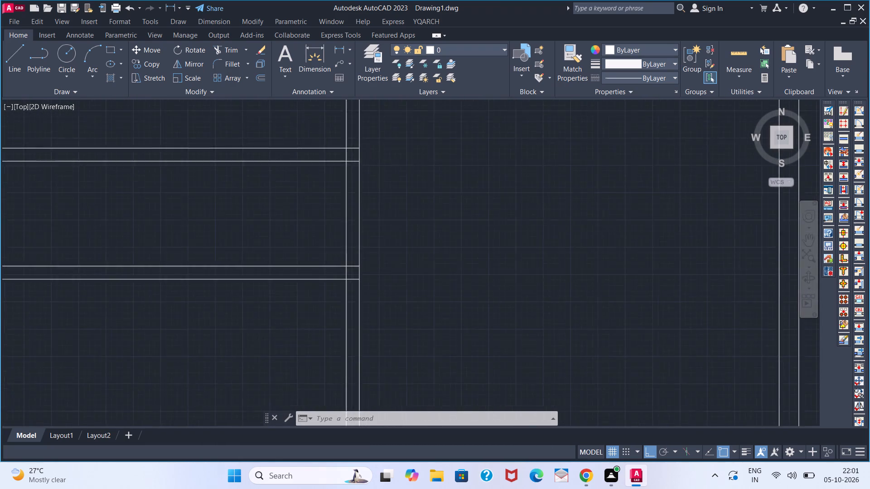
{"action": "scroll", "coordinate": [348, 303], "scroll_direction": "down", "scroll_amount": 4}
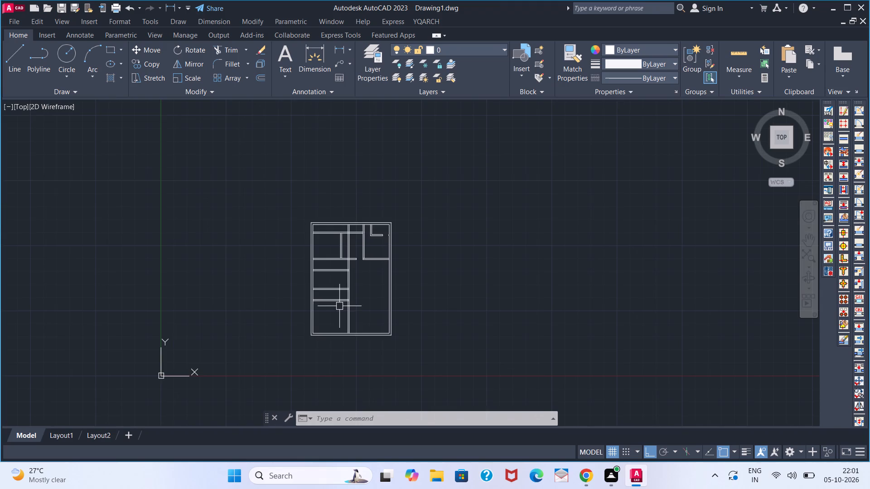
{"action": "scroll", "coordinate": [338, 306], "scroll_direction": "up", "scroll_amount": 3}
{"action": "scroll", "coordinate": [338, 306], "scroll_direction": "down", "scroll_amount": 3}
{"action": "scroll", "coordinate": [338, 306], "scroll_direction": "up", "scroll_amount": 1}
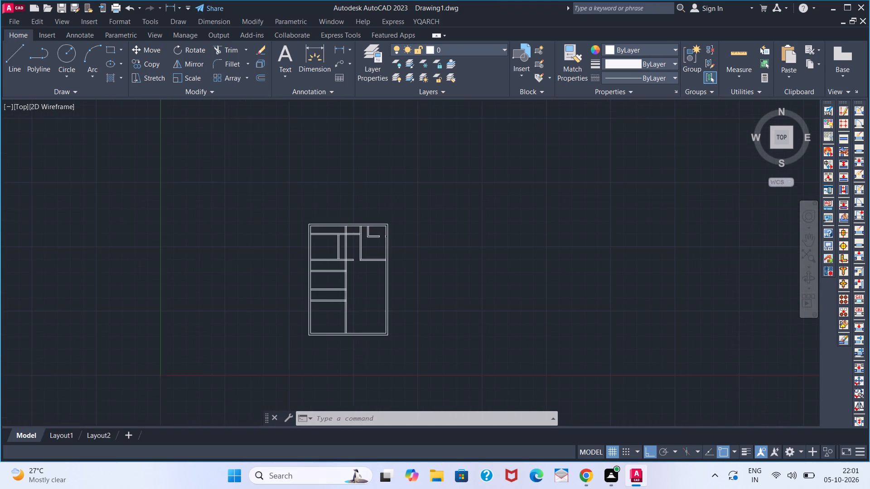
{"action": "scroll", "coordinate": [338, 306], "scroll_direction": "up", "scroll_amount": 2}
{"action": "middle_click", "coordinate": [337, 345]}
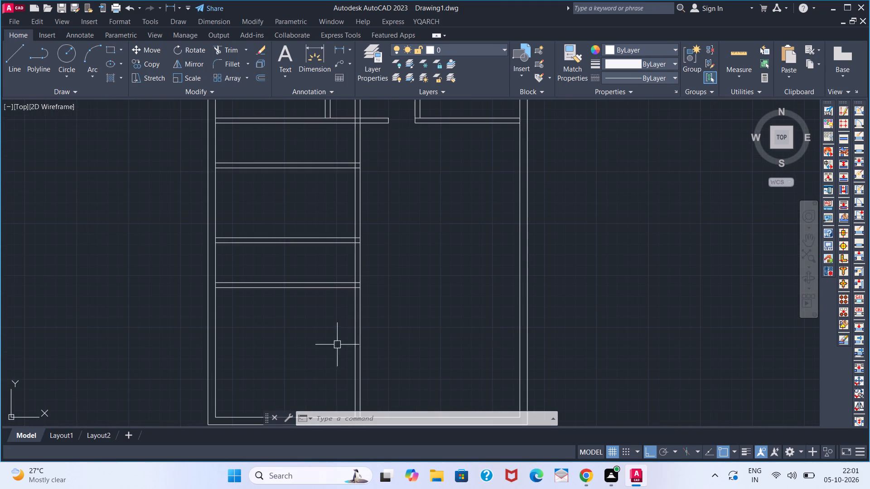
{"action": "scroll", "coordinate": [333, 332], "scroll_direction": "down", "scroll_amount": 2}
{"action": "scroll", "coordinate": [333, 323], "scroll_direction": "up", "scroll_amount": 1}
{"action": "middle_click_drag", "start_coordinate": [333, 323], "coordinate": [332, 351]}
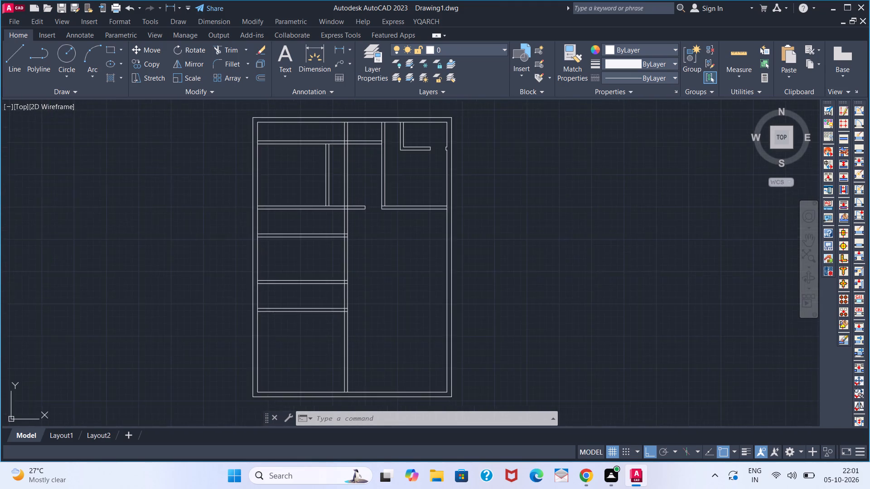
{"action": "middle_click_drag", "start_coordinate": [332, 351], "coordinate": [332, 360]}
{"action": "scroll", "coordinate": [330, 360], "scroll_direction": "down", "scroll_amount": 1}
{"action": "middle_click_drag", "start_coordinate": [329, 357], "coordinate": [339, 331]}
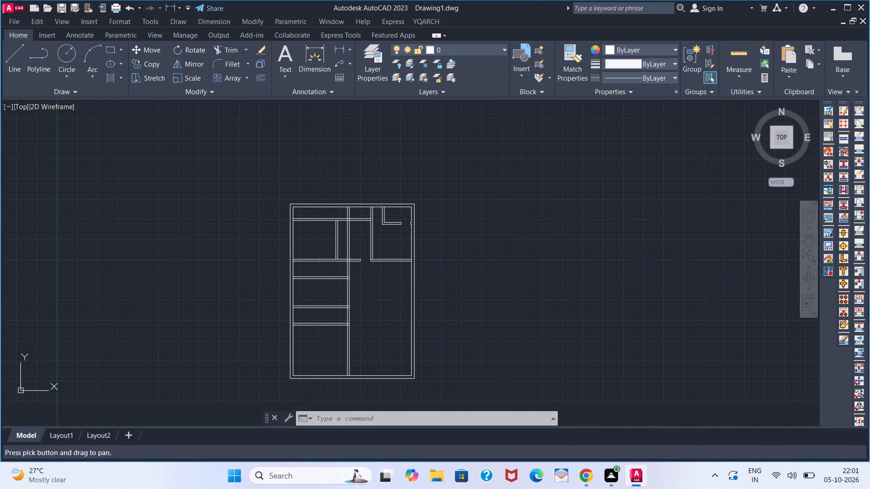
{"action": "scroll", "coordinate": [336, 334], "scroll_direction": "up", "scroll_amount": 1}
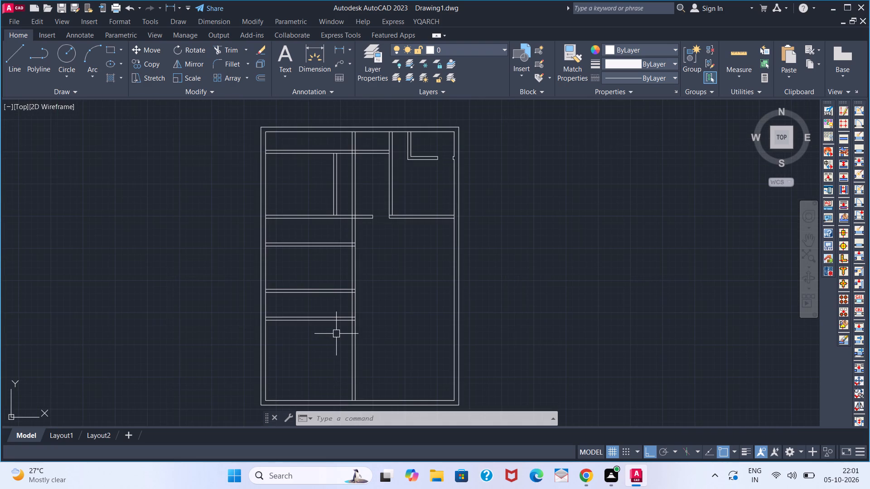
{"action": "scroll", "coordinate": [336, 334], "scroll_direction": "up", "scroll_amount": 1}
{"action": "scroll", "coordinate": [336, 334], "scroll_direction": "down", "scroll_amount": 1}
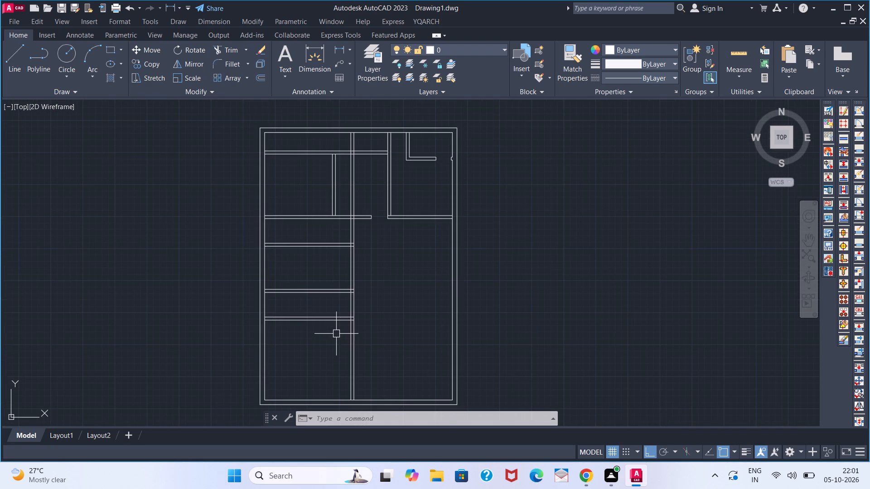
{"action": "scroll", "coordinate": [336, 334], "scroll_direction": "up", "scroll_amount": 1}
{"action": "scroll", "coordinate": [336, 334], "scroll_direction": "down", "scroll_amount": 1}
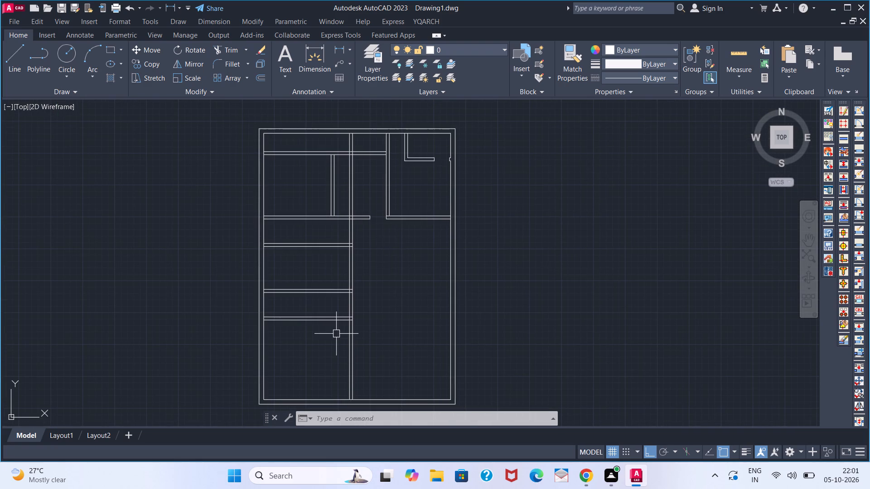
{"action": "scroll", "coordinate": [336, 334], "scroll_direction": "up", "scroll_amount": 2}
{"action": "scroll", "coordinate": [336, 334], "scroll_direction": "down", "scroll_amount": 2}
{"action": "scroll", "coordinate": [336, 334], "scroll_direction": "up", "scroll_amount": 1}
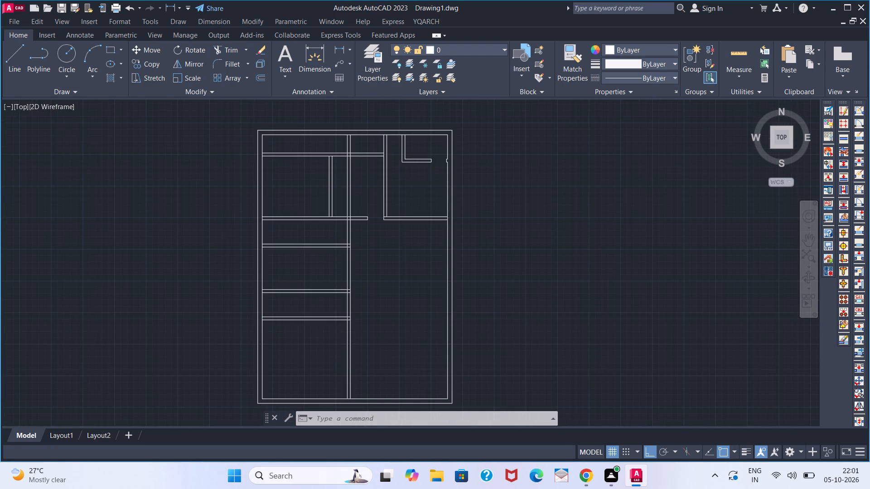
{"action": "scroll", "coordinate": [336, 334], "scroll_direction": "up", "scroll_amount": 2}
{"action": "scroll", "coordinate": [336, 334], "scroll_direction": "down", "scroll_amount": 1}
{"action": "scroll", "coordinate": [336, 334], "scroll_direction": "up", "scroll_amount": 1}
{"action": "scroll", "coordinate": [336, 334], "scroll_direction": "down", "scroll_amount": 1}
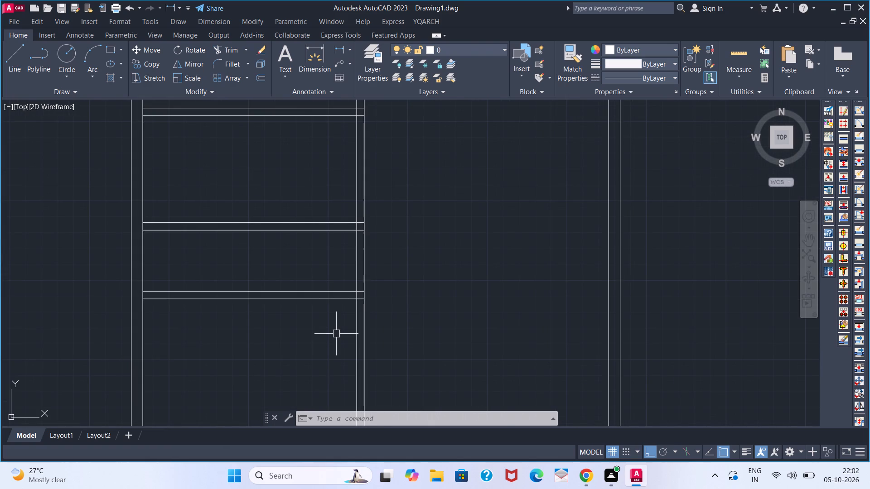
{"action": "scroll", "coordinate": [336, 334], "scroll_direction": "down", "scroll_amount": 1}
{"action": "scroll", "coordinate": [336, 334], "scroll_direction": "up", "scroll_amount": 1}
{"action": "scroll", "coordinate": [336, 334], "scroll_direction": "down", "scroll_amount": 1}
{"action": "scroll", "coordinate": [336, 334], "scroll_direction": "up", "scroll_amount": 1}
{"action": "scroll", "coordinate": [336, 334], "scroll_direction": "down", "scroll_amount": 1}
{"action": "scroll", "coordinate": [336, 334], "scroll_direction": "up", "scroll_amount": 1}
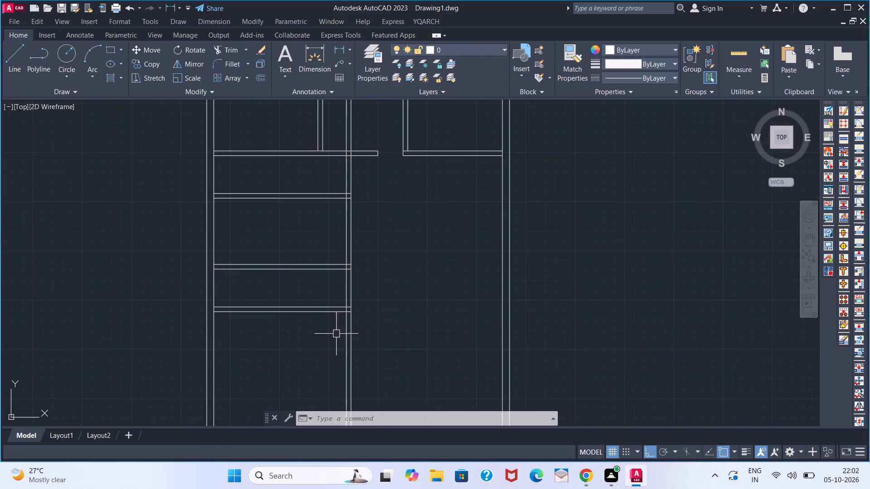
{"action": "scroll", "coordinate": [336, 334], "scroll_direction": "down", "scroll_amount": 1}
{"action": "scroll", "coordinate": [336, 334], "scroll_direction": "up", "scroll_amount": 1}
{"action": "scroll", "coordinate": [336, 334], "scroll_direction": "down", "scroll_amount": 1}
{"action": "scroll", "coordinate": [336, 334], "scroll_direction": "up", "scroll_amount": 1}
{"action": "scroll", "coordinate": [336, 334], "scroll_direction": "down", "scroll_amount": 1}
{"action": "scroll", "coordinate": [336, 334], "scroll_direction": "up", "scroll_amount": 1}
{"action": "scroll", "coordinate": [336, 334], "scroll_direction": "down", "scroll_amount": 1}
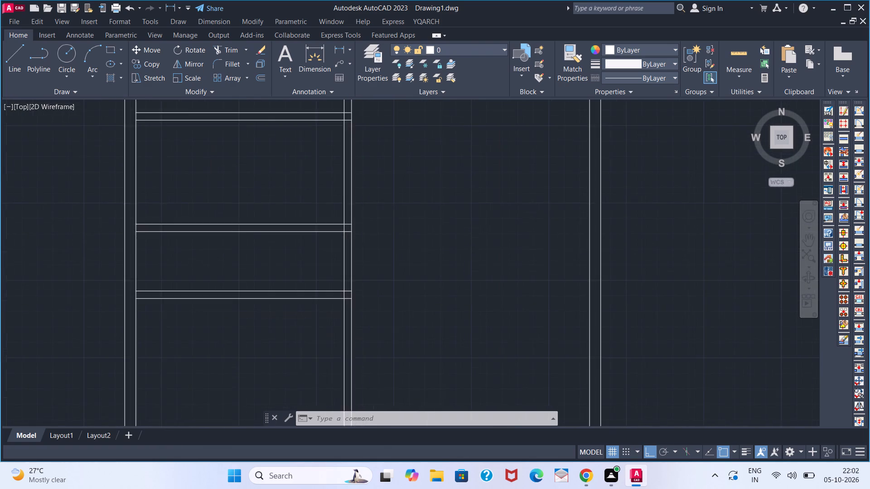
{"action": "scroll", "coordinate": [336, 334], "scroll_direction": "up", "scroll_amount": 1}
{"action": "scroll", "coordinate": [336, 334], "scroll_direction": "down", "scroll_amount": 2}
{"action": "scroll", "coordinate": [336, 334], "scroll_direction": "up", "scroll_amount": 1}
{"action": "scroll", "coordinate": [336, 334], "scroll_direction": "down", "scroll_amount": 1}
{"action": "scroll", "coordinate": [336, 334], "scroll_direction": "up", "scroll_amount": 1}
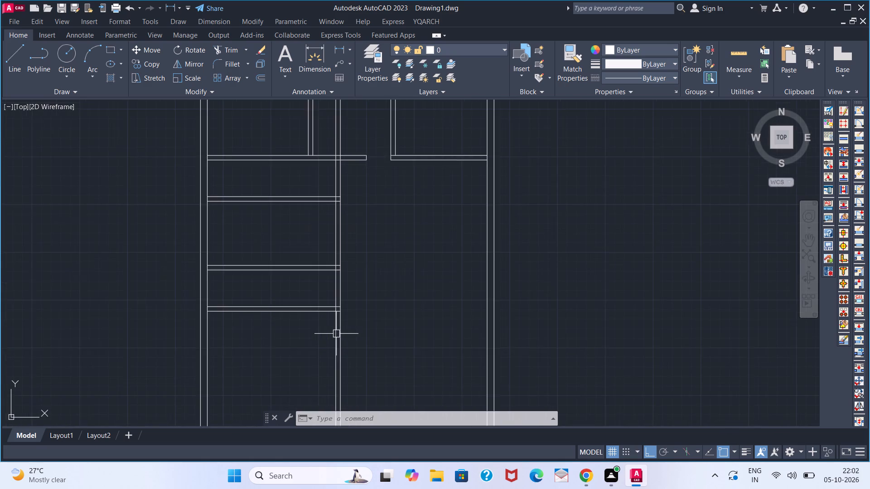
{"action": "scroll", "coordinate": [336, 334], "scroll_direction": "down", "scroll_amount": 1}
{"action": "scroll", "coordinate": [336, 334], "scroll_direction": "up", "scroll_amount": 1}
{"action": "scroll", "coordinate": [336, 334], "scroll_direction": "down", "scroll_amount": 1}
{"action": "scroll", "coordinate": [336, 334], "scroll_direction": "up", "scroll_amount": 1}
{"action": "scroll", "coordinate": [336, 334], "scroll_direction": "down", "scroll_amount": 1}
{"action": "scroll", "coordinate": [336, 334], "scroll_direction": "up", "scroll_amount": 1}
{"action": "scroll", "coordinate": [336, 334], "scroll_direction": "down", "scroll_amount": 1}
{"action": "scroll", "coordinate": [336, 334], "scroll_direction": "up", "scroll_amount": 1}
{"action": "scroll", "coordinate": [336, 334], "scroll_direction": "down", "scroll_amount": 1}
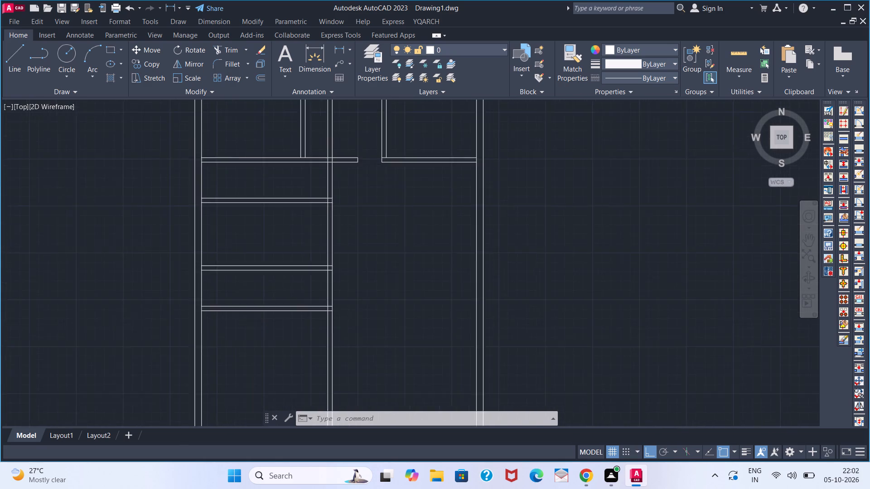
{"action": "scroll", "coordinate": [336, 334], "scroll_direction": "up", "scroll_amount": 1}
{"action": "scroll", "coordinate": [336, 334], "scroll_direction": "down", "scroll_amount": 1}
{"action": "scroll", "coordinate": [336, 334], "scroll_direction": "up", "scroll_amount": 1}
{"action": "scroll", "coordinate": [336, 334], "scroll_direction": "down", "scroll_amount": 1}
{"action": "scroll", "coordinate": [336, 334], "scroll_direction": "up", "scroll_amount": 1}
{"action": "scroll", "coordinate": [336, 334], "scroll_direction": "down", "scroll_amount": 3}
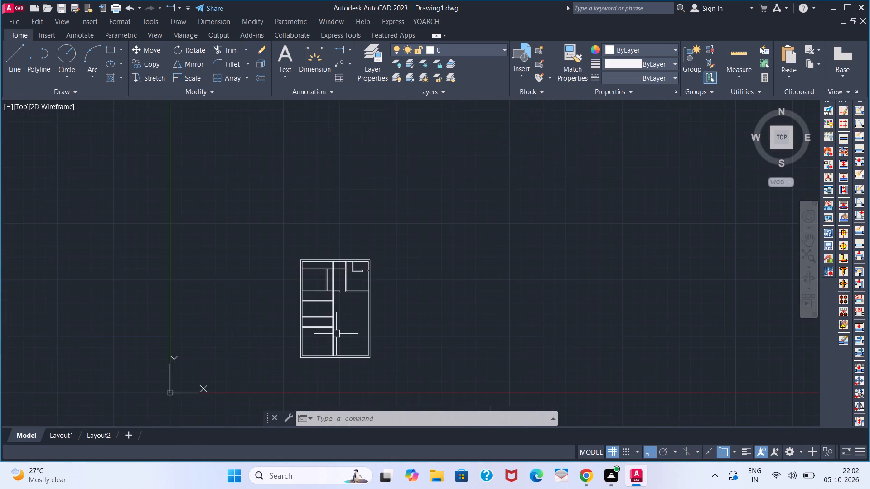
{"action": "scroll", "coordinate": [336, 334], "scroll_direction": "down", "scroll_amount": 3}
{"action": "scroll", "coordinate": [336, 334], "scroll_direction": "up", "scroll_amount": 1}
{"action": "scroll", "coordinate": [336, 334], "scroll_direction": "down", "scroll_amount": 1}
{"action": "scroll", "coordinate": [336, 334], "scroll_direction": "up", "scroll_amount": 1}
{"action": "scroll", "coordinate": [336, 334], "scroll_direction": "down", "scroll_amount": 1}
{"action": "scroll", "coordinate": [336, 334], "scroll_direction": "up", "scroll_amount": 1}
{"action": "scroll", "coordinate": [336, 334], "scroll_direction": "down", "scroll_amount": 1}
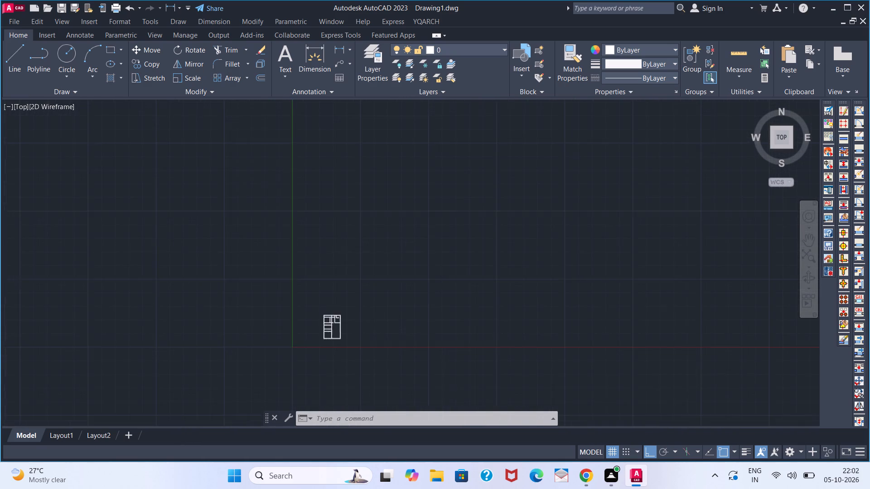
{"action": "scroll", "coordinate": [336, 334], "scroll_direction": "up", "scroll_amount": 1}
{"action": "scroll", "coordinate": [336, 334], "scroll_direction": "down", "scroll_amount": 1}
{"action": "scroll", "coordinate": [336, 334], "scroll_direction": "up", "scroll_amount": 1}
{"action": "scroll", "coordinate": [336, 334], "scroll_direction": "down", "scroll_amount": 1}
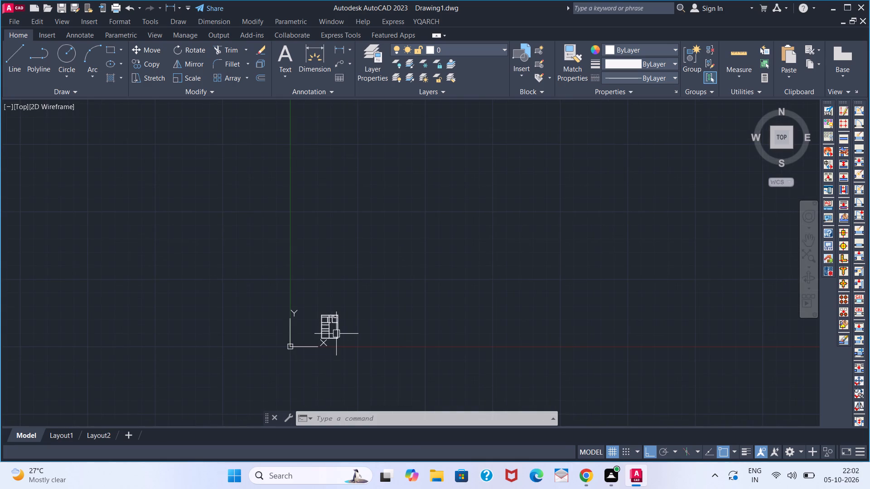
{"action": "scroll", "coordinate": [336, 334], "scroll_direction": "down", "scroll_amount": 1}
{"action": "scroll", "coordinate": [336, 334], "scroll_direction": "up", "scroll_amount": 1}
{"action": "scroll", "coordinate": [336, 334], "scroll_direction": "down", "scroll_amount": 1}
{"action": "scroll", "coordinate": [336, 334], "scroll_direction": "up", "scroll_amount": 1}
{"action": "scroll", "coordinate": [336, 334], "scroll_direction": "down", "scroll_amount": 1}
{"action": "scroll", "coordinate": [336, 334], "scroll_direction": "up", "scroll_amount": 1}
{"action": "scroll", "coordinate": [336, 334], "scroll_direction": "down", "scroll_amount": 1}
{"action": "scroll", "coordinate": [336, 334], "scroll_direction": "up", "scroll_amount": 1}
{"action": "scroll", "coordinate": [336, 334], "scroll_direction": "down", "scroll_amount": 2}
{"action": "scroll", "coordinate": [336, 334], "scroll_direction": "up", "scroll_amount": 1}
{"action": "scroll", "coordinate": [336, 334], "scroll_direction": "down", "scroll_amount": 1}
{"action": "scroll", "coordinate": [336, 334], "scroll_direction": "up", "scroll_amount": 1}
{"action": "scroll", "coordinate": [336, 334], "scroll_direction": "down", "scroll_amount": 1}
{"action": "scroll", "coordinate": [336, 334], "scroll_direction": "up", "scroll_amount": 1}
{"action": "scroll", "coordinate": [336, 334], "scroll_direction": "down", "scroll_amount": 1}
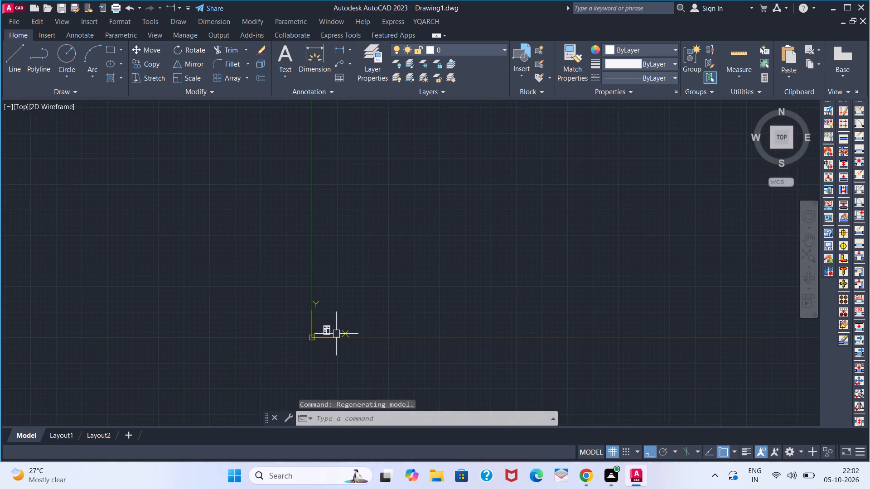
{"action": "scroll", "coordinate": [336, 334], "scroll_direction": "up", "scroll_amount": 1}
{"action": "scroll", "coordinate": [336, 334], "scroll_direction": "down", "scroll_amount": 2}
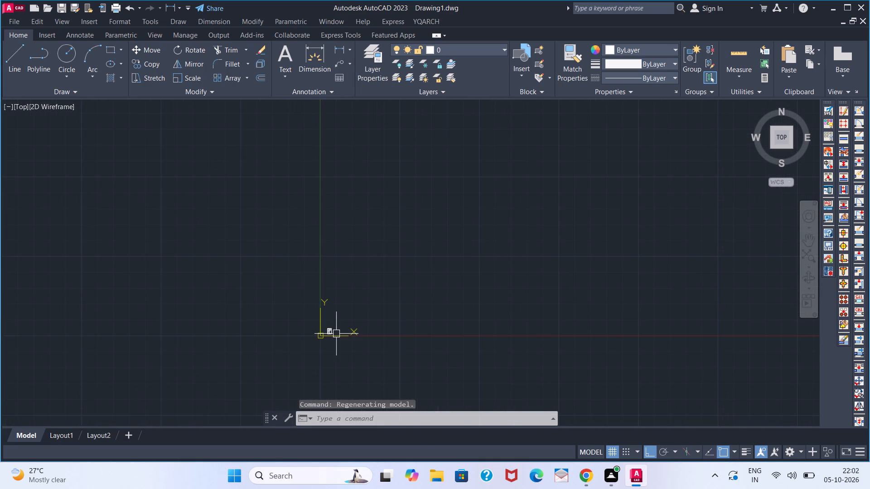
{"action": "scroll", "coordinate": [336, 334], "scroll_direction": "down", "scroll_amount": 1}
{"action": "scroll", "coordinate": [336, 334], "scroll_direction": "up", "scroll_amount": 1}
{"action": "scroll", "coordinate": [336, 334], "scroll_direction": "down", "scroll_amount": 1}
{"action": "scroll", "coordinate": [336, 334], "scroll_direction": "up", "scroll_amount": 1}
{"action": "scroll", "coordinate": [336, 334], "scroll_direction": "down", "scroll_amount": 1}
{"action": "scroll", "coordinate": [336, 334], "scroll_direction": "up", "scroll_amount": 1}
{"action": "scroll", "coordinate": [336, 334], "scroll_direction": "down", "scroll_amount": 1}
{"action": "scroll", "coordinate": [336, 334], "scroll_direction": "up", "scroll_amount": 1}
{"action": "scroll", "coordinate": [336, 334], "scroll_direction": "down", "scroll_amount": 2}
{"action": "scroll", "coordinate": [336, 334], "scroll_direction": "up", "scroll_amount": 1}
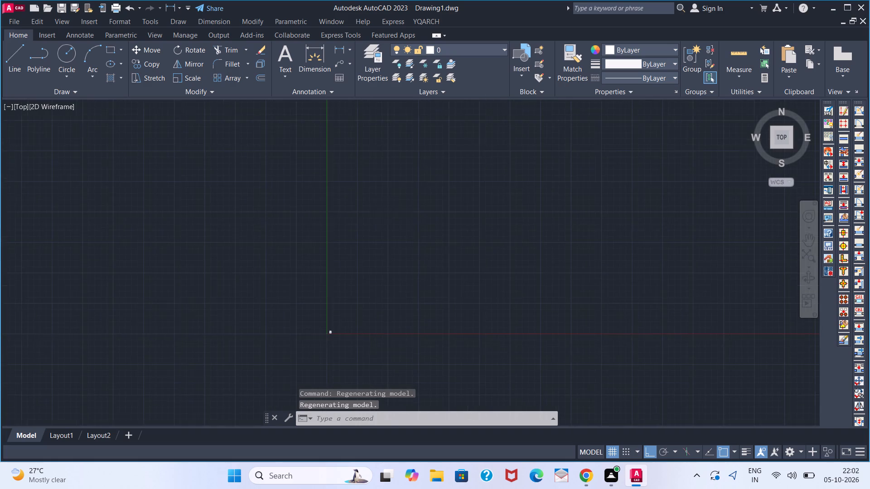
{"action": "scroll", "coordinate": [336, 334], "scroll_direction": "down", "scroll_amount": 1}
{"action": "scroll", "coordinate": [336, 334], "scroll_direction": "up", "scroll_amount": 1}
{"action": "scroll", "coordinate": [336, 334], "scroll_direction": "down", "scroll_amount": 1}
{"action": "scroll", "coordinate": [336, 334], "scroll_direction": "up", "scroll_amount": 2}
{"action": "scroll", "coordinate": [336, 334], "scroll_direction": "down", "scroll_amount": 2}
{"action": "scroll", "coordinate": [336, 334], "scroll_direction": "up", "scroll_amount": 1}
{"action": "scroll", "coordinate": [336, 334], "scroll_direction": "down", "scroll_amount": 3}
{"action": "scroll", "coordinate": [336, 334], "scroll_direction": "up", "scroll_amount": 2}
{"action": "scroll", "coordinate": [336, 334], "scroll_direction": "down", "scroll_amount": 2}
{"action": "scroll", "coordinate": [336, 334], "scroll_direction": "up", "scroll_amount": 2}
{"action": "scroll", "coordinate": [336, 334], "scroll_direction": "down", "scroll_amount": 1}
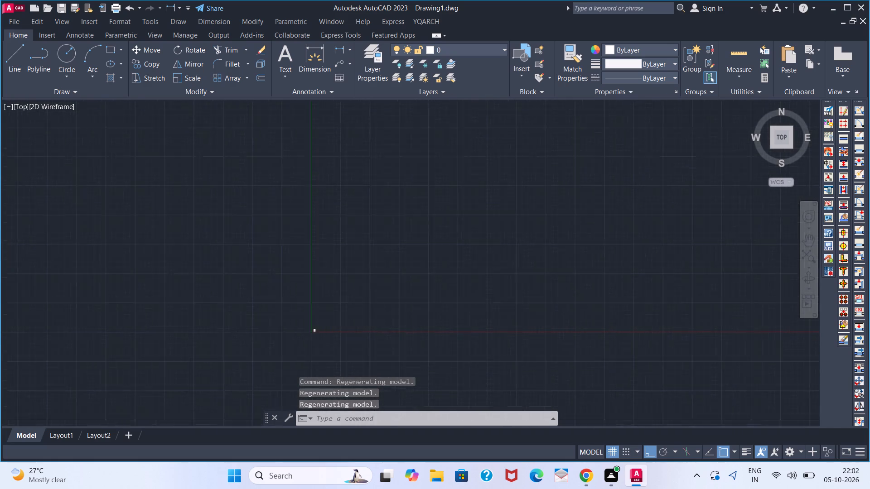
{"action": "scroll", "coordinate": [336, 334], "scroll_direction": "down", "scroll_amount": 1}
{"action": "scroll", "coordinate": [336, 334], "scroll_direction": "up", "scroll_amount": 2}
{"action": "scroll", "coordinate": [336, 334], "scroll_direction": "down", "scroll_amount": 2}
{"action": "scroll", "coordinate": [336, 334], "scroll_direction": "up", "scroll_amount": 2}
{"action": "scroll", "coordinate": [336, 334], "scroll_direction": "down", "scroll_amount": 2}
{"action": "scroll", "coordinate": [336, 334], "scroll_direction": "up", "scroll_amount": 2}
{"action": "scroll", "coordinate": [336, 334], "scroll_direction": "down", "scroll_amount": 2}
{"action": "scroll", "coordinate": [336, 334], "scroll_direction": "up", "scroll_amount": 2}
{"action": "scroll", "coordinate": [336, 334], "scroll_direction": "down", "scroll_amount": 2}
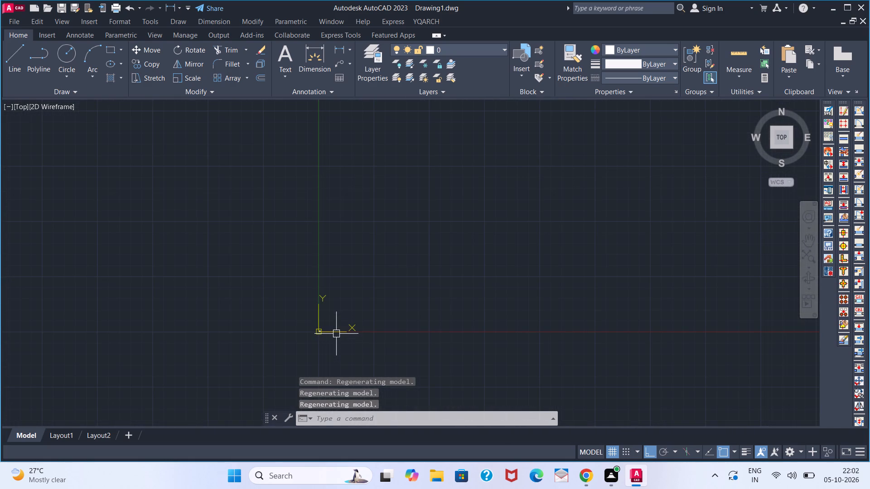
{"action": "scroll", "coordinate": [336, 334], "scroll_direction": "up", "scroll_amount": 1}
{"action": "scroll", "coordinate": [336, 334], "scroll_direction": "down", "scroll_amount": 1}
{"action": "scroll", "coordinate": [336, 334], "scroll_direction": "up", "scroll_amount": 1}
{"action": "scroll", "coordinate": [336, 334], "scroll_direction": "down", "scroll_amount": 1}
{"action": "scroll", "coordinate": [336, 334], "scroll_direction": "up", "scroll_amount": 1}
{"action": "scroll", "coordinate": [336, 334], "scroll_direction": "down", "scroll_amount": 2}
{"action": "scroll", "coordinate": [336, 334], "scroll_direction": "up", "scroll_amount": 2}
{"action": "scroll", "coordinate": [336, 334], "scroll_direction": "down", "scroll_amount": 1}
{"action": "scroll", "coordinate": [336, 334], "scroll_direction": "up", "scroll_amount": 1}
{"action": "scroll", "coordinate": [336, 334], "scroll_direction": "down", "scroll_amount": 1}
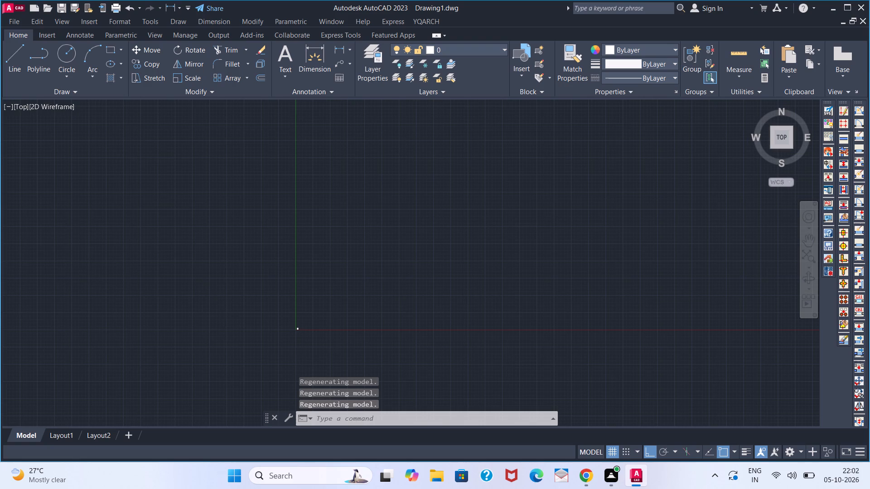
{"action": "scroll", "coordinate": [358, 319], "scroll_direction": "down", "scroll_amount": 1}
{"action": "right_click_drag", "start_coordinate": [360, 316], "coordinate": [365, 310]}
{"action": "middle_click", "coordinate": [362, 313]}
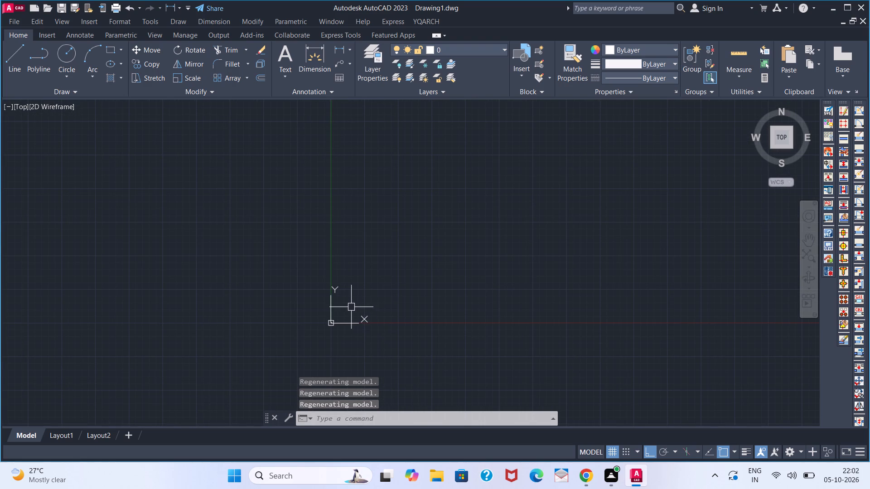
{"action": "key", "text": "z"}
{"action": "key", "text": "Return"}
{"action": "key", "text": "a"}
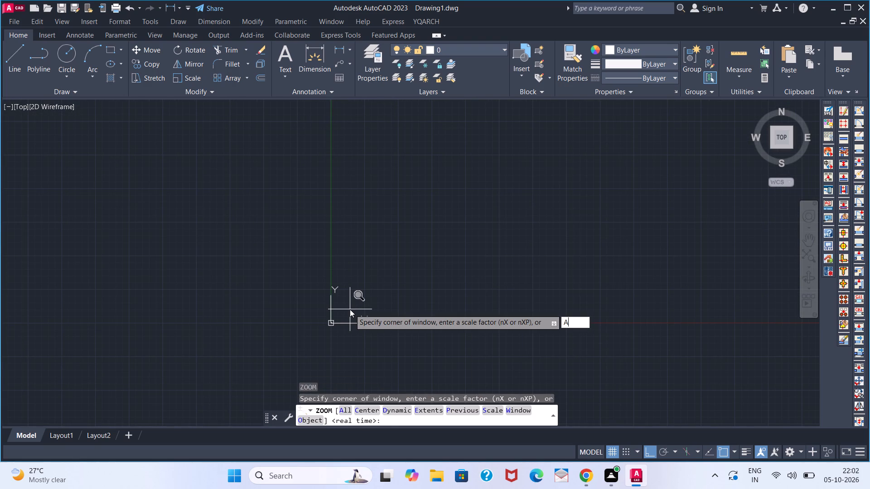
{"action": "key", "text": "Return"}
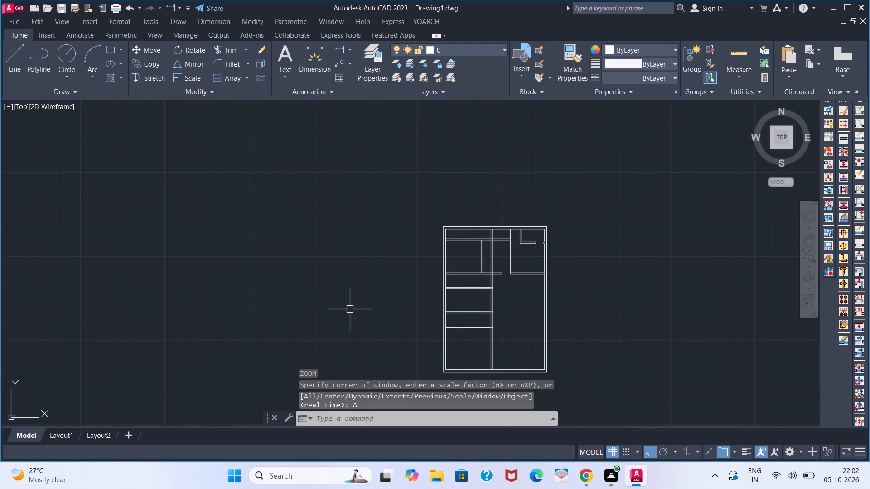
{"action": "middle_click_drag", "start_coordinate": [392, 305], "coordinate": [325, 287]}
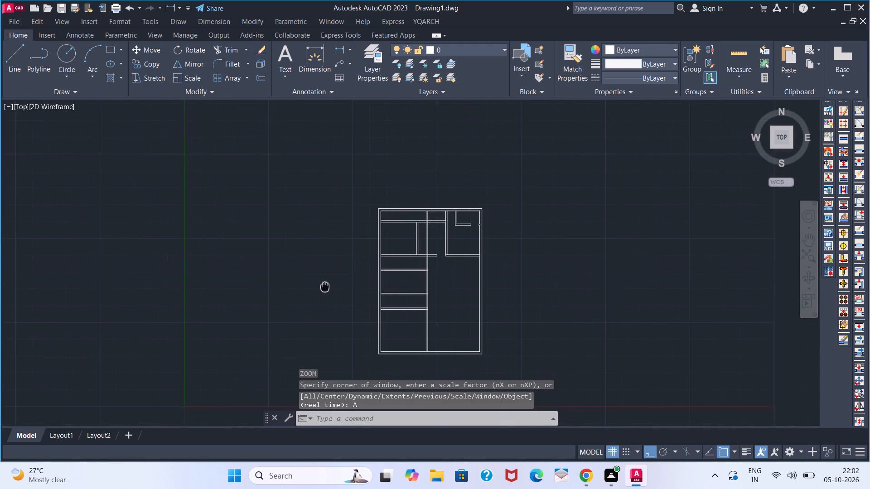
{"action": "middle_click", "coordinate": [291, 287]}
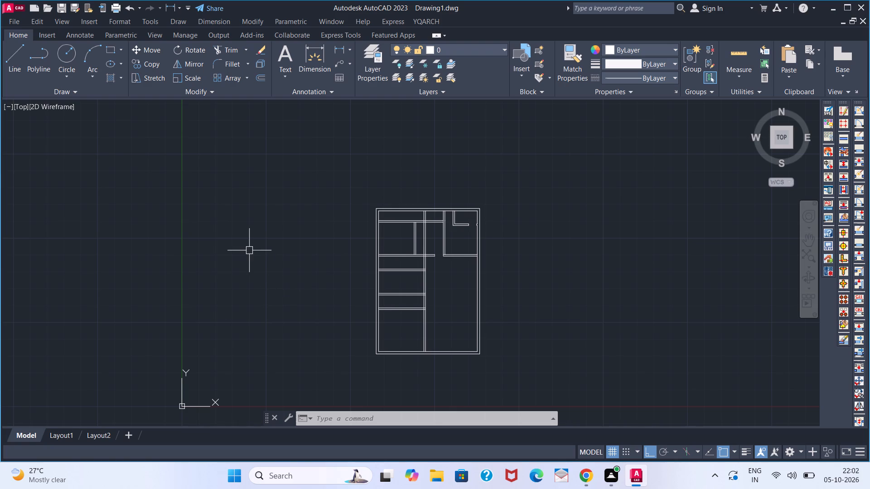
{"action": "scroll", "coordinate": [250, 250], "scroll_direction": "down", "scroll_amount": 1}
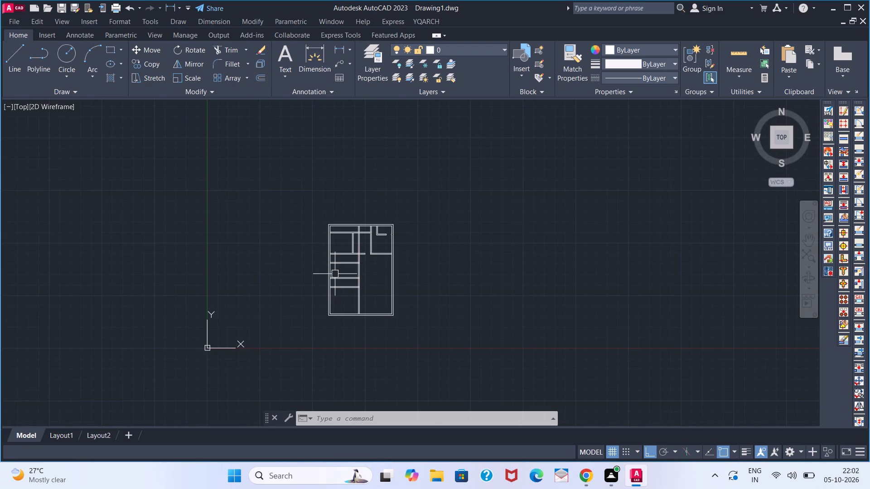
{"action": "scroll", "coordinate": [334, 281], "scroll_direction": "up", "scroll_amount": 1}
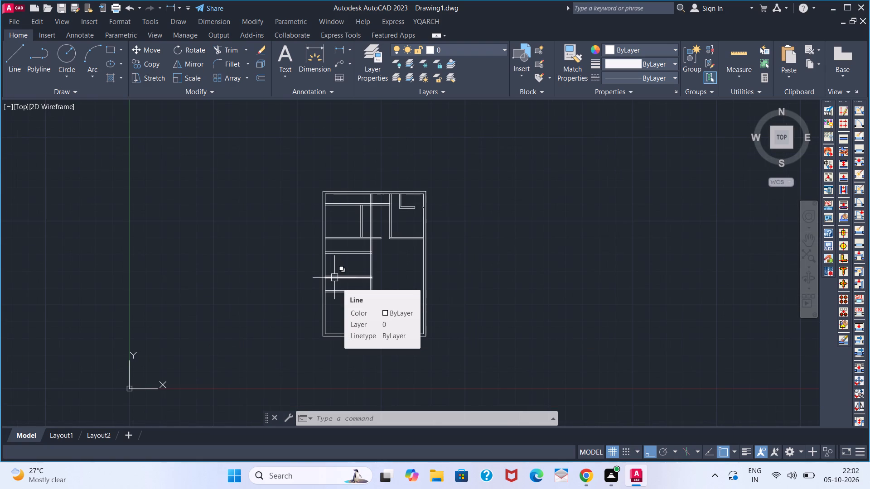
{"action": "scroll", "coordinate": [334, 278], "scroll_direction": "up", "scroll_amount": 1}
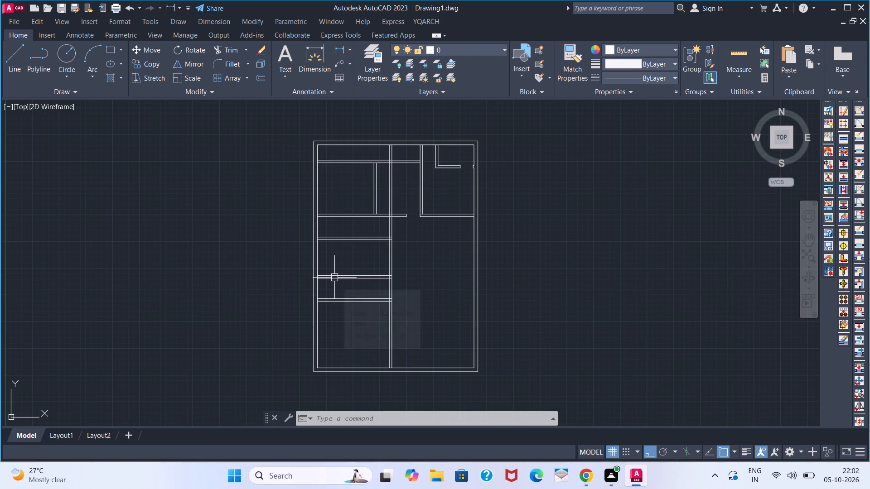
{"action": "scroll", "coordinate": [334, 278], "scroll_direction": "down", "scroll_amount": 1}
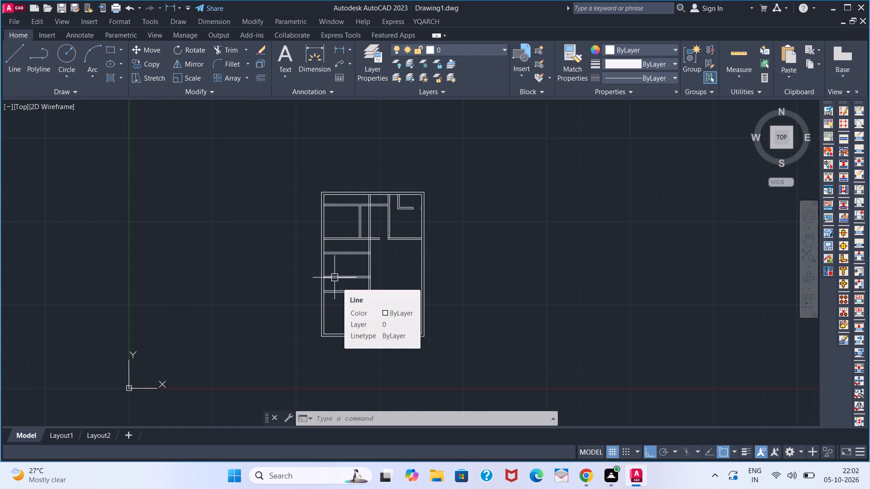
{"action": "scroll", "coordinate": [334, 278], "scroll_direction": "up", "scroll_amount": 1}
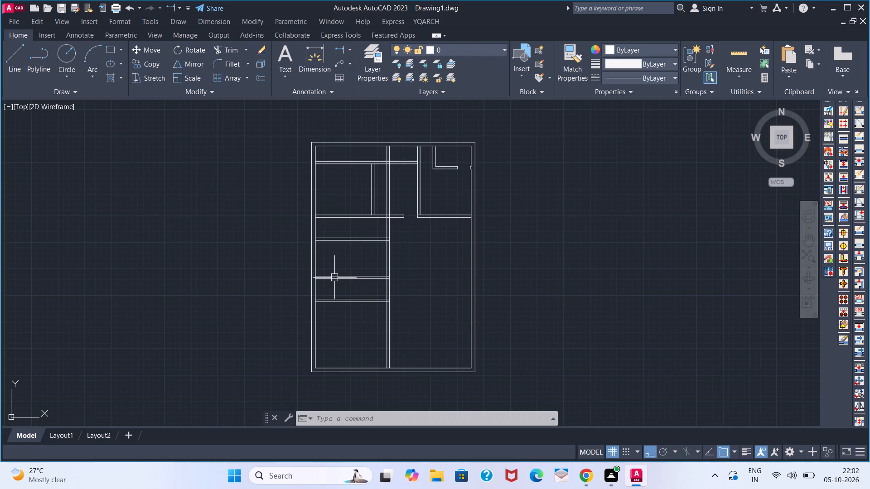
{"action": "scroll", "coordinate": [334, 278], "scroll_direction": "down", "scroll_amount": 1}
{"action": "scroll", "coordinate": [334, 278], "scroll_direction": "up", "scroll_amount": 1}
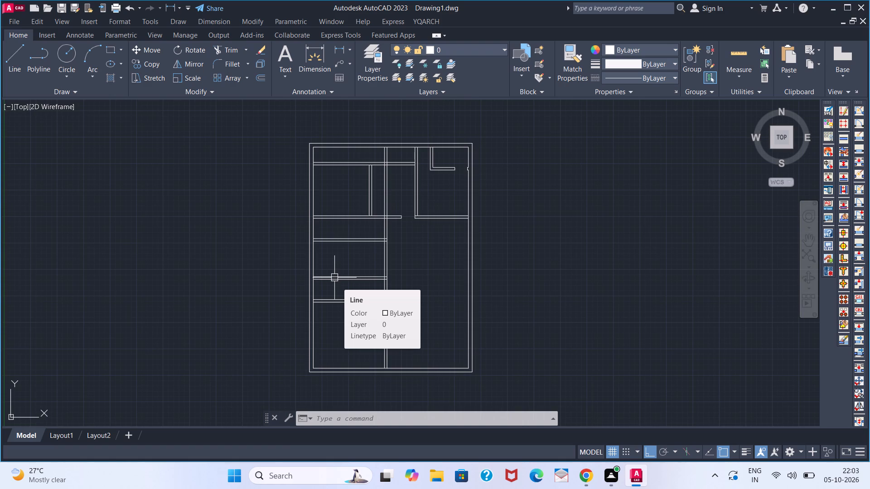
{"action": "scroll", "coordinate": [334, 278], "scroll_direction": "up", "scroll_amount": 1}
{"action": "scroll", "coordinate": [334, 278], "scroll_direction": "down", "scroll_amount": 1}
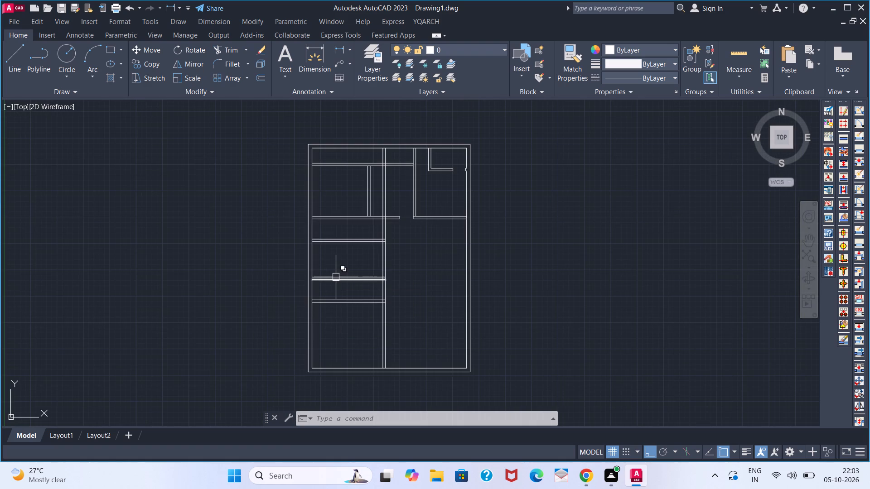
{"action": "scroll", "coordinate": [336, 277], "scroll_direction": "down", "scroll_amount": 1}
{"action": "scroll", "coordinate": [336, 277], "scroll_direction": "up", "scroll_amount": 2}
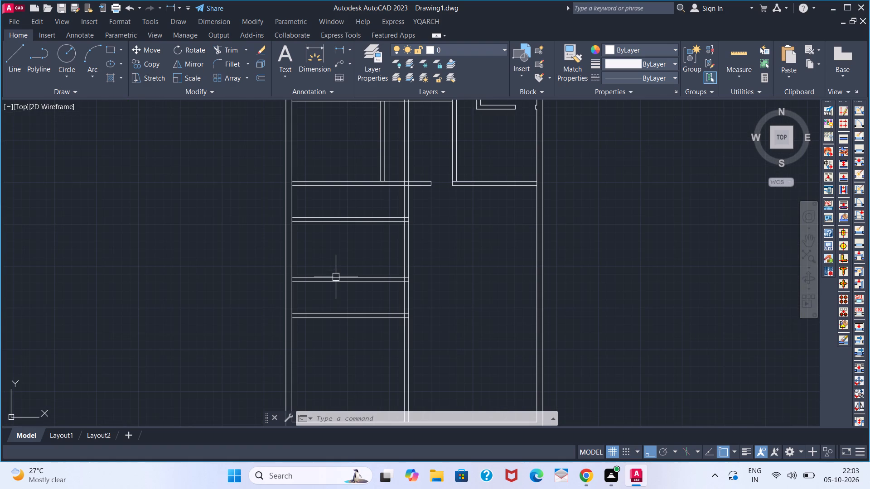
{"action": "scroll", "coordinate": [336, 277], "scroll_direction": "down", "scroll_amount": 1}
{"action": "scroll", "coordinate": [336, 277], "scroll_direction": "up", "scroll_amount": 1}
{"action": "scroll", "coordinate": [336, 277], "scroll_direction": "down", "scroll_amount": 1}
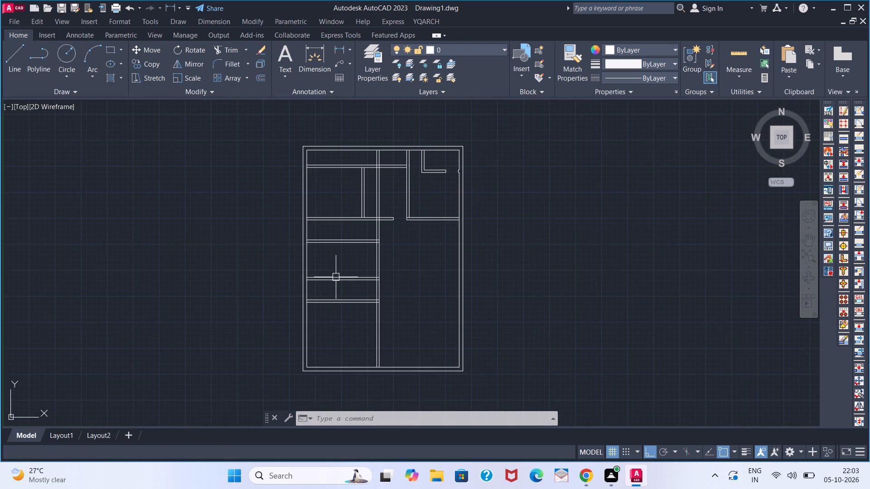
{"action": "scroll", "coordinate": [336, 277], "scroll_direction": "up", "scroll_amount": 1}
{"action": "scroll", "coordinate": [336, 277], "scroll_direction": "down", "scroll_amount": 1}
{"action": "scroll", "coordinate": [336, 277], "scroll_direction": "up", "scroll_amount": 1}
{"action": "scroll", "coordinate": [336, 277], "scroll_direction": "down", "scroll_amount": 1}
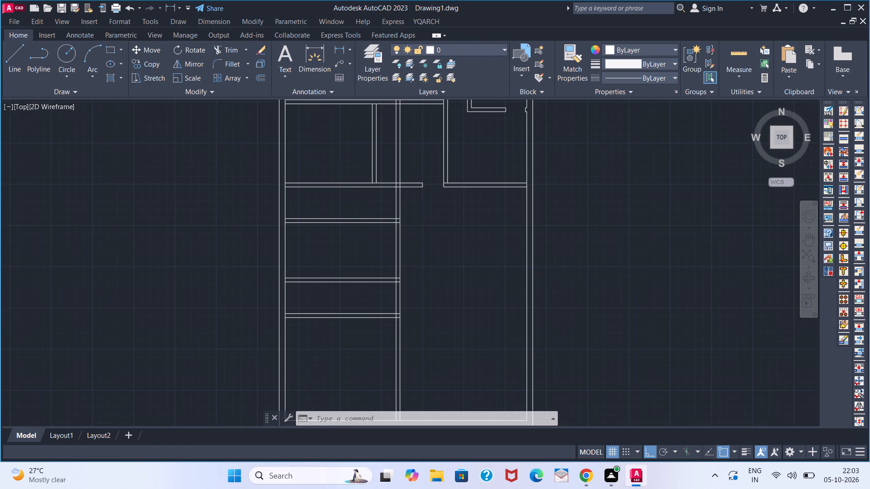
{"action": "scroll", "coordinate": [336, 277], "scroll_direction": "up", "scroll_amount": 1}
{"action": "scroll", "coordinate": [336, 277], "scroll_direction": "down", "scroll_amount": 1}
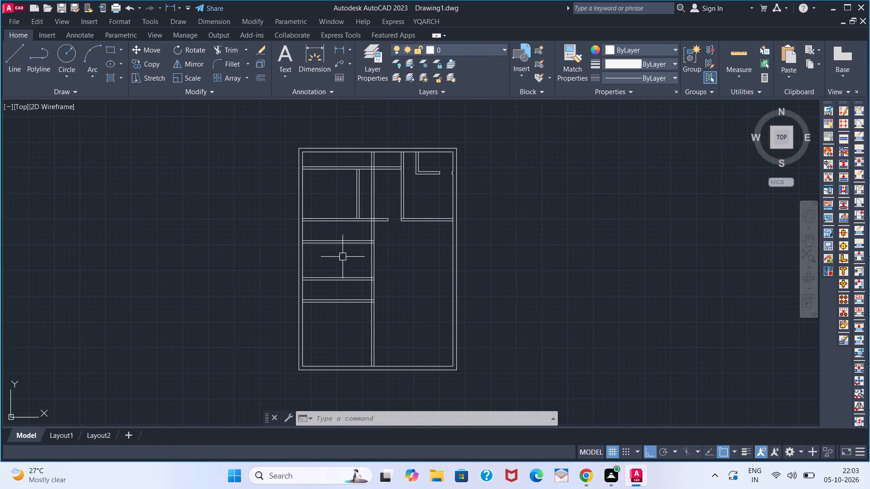
Trim both lines of the new vertical partition where they pass through the horizontal wall with the free end beside the central opening.
{"action": "scroll", "coordinate": [371, 227], "scroll_direction": "up", "scroll_amount": 3}
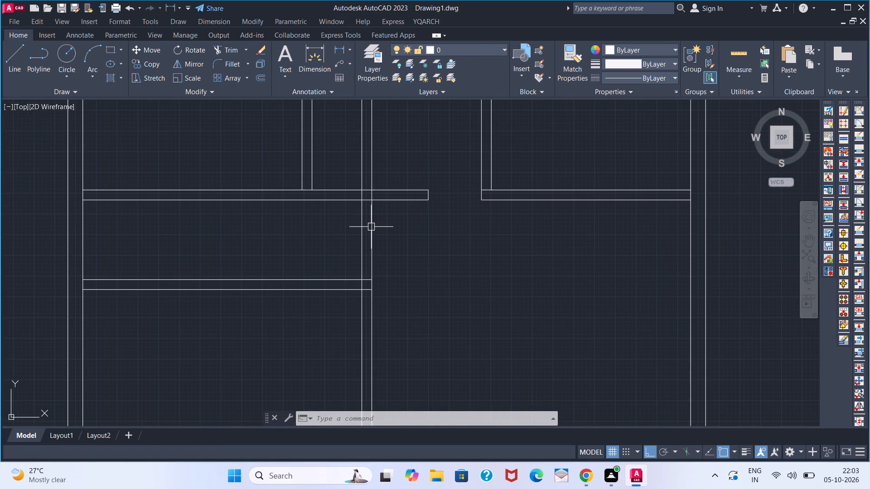
{"action": "middle_click_drag", "start_coordinate": [374, 290], "coordinate": [371, 389]}
{"action": "scroll", "coordinate": [362, 309], "scroll_direction": "up", "scroll_amount": 2}
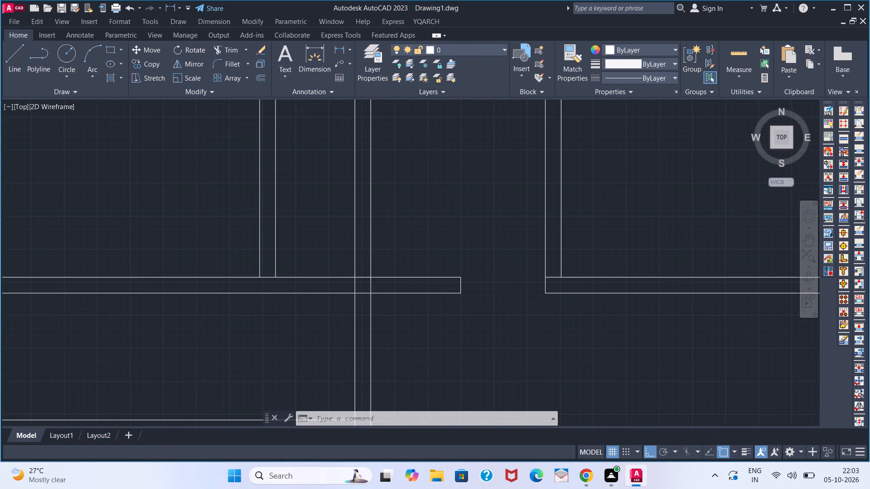
{"action": "type", "text": "TR"}
{"action": "key", "text": "space"}
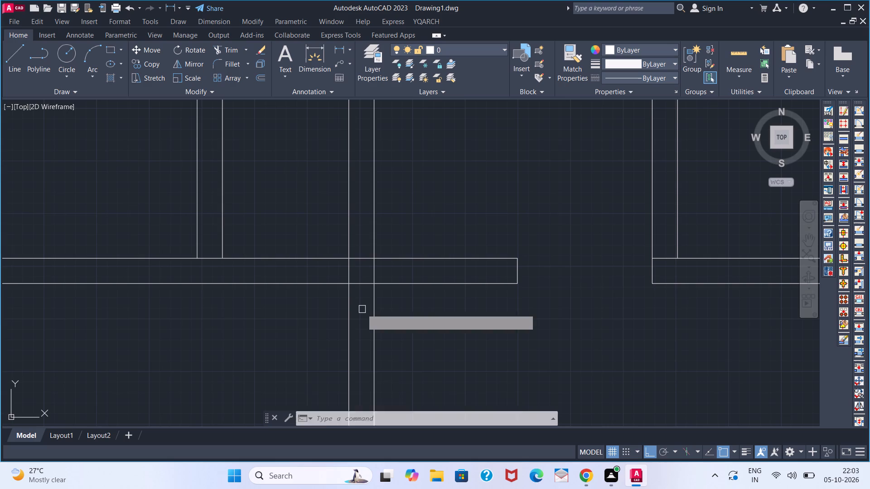
{"action": "left_click", "coordinate": [348, 273]}
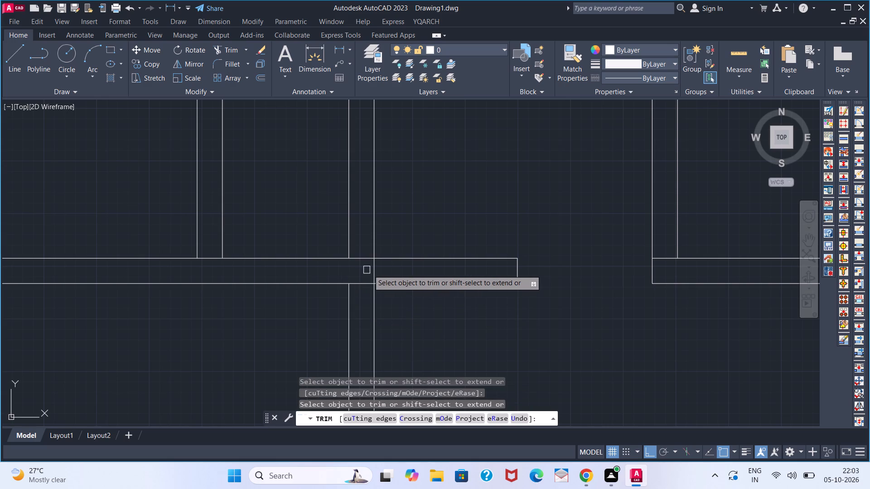
{"action": "left_click", "coordinate": [373, 271]}
{"action": "scroll", "coordinate": [376, 272], "scroll_direction": "down", "scroll_amount": 3}
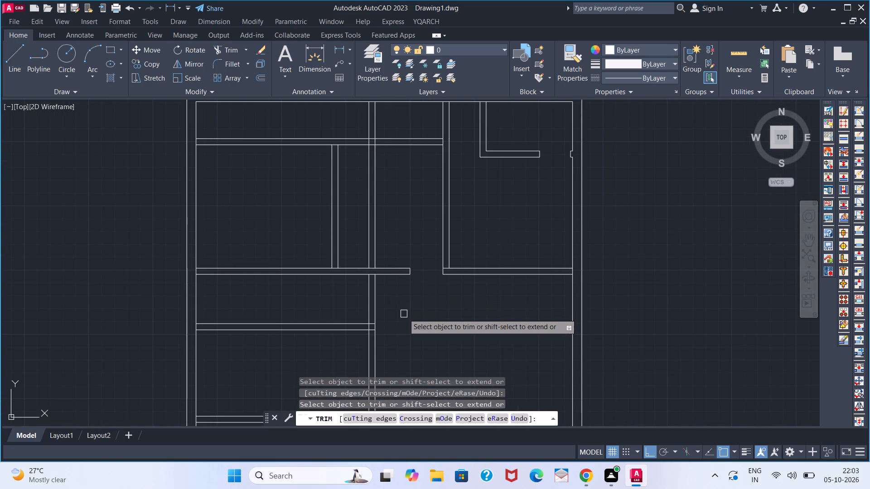
{"action": "key", "text": "space"}
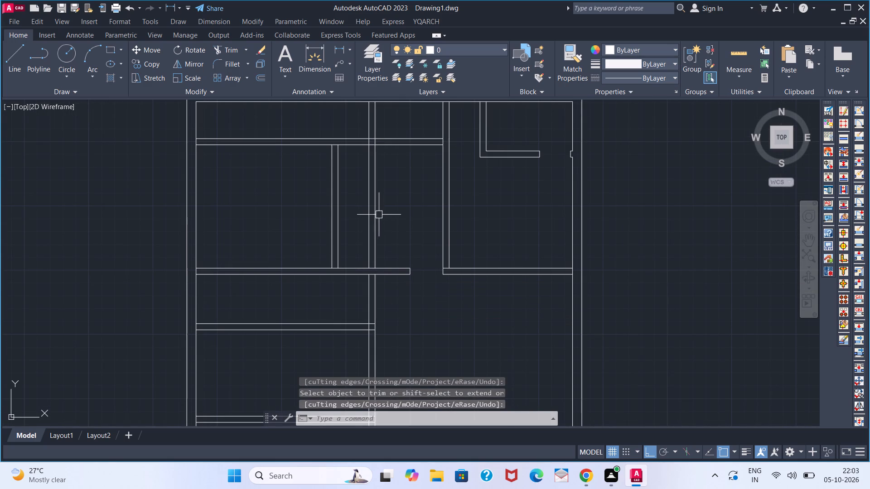
Erase the two leftover vertical partition lines above that horizontal wall, up to the top outer wall.
{"action": "left_click", "coordinate": [386, 210]}
{"action": "left_click", "coordinate": [365, 225]}
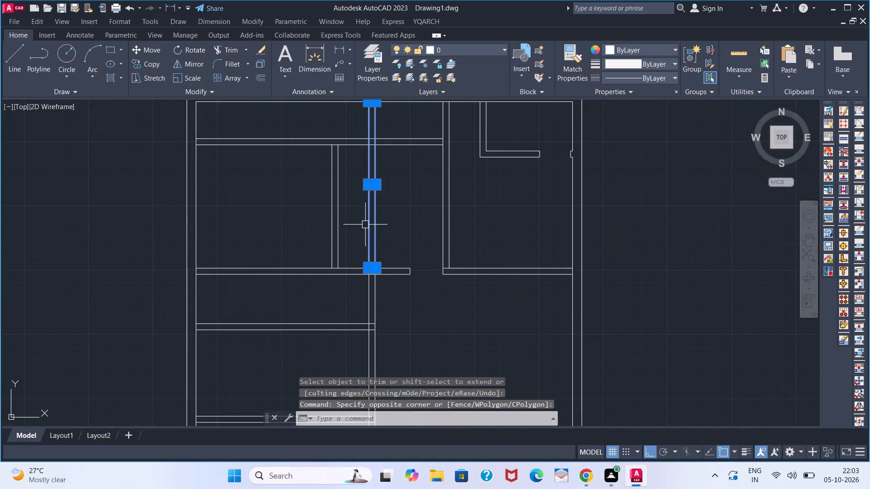
{"action": "key", "text": "Delete"}
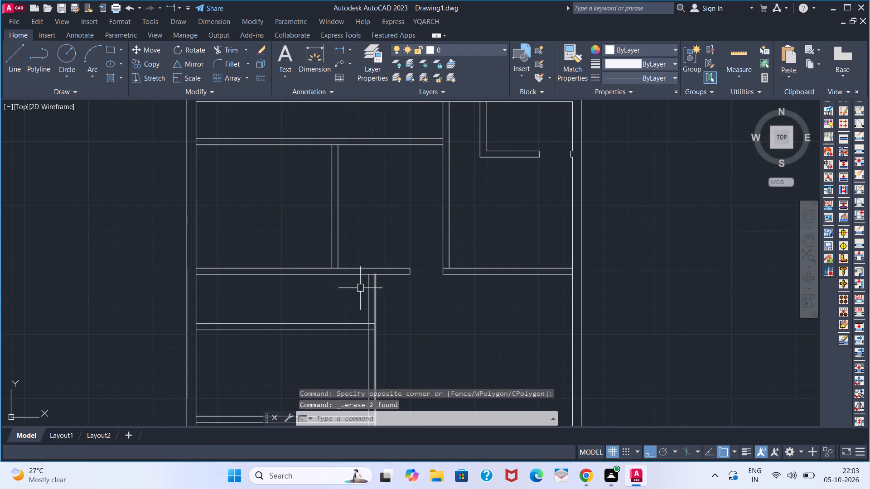
{"action": "middle_click_drag", "start_coordinate": [296, 292], "coordinate": [319, 256]}
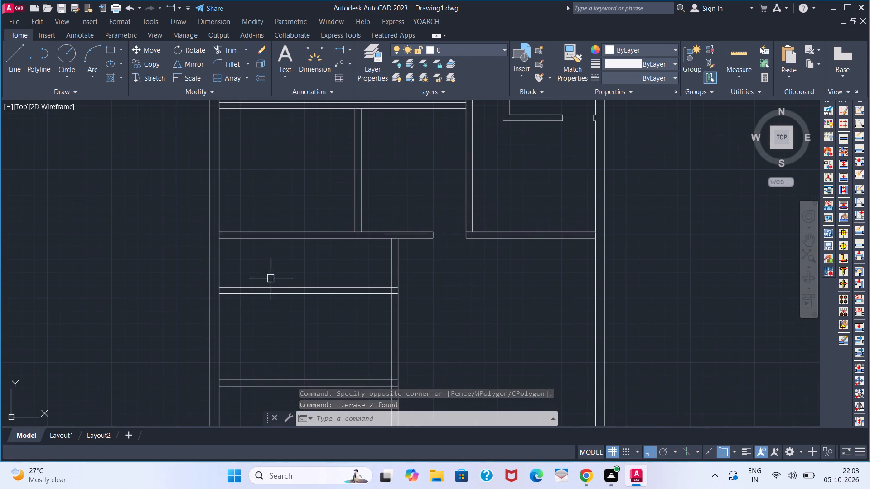
Offset the left outer wall's inner line 7' to the right, and offset that copy 6" to form another vertical partition.
{"action": "key", "text": "o"}
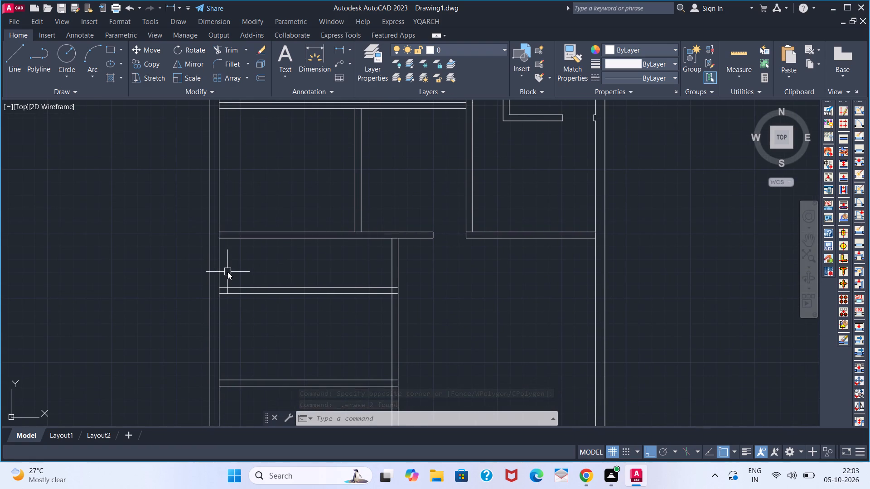
{"action": "key", "text": "Return"}
{"action": "type", "text": "7'"}
{"action": "key", "text": "Return"}
{"action": "left_click", "coordinate": [225, 271]}
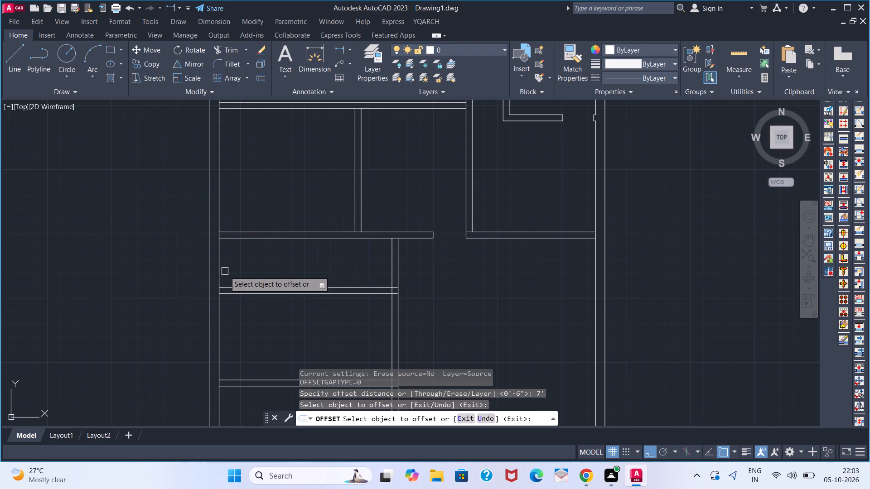
{"action": "left_click", "coordinate": [222, 271]}
{"action": "left_click", "coordinate": [256, 259]}
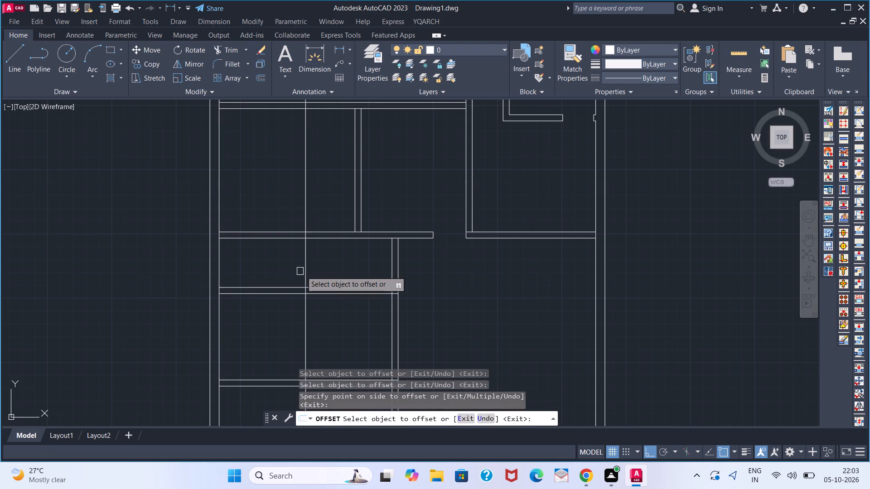
{"action": "left_click", "coordinate": [307, 273]}
{"action": "key", "text": "6"}
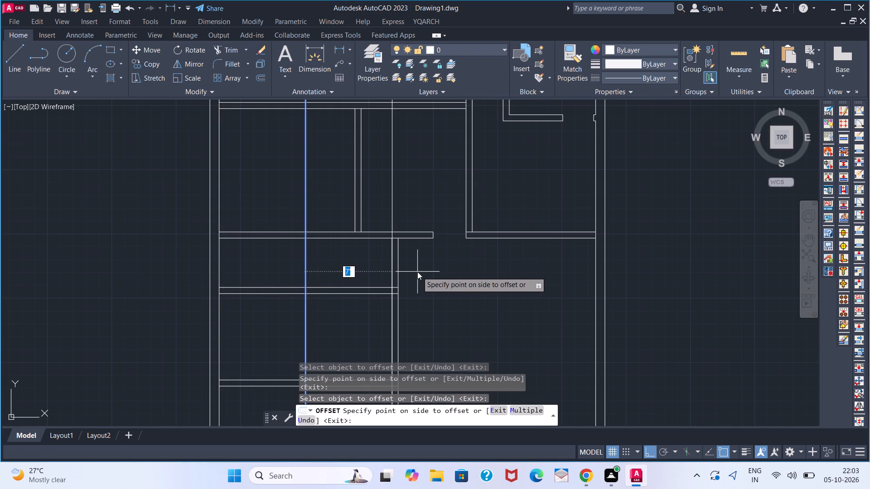
{"action": "key", "text": "Return"}
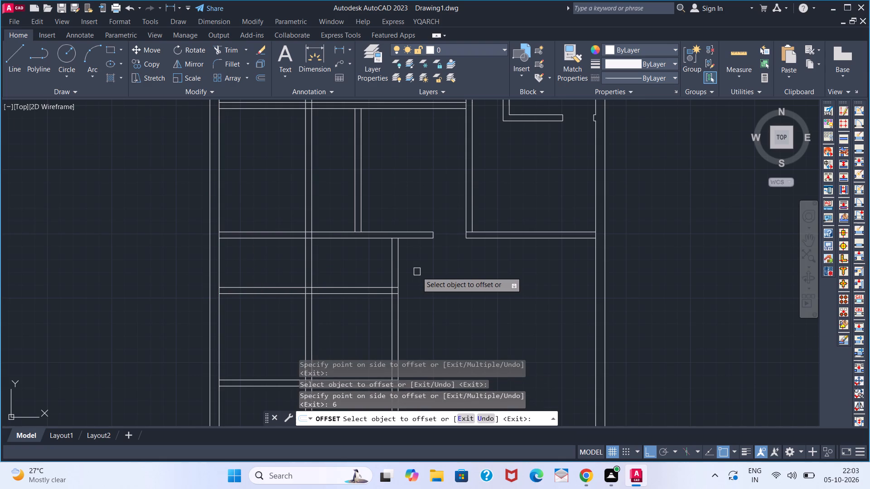
{"action": "key", "text": "space"}
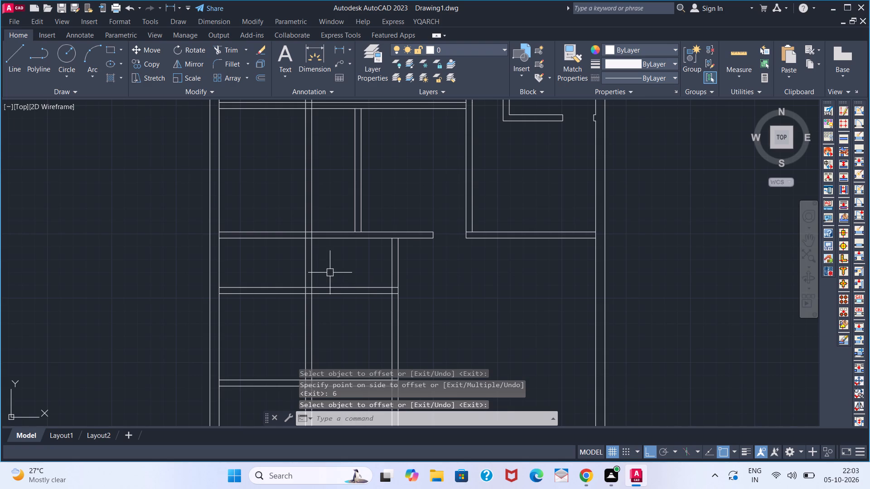
Trim both lines of the new partition where they cross the horizontal wall with the free end and the horizontal wall directly below it.
{"action": "type", "text": "TR"}
{"action": "key", "text": "space"}
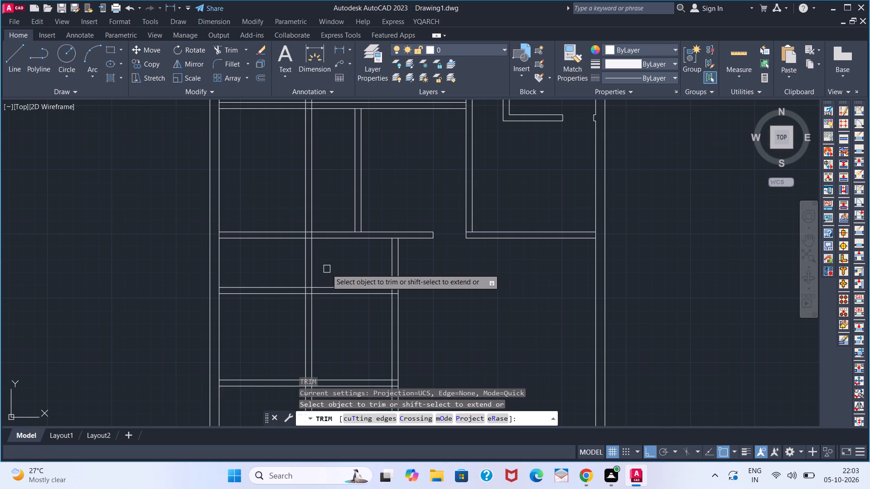
{"action": "scroll", "coordinate": [296, 240], "scroll_direction": "up", "scroll_amount": 3}
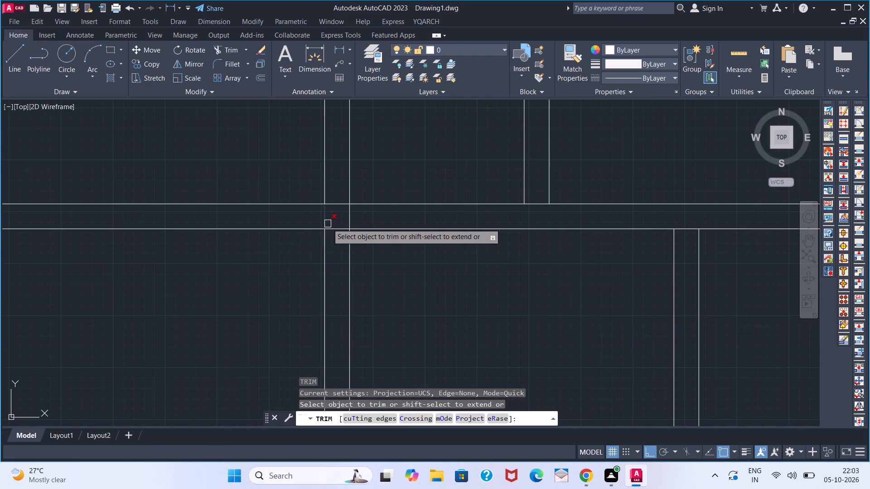
{"action": "left_click", "coordinate": [328, 218]}
{"action": "left_click", "coordinate": [351, 213]}
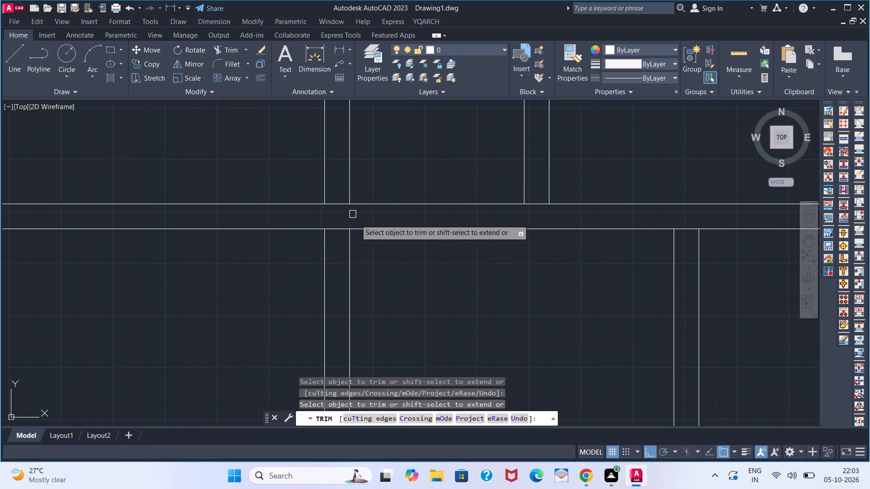
{"action": "scroll", "coordinate": [377, 242], "scroll_direction": "down", "scroll_amount": 2}
{"action": "scroll", "coordinate": [359, 320], "scroll_direction": "up", "scroll_amount": 3}
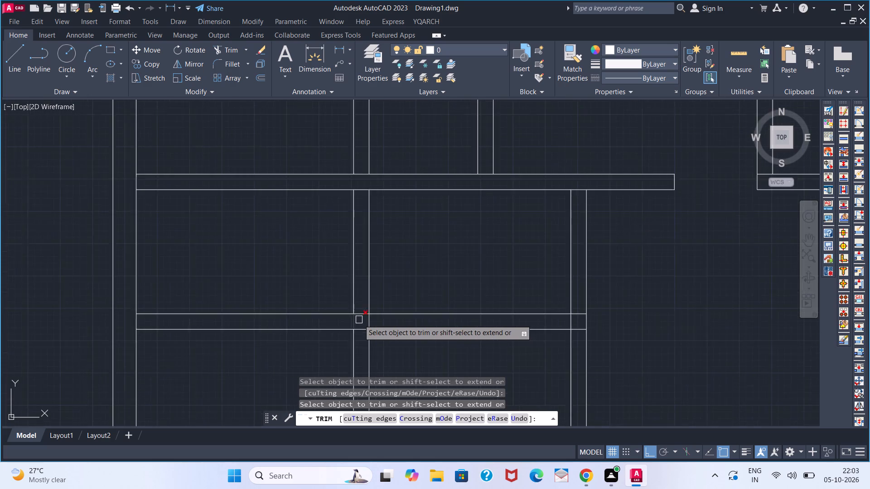
{"action": "left_click", "coordinate": [338, 328]}
{"action": "left_click", "coordinate": [381, 321]}
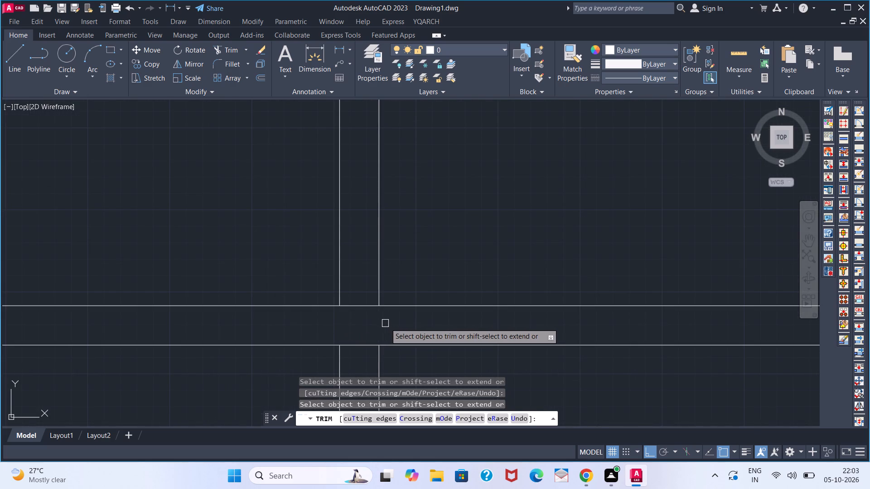
{"action": "scroll", "coordinate": [413, 349], "scroll_direction": "down", "scroll_amount": 4}
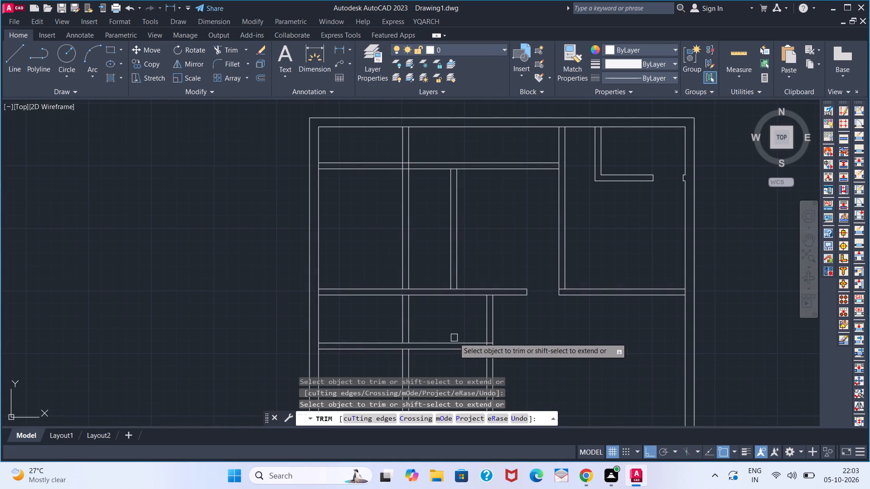
{"action": "key", "text": "space"}
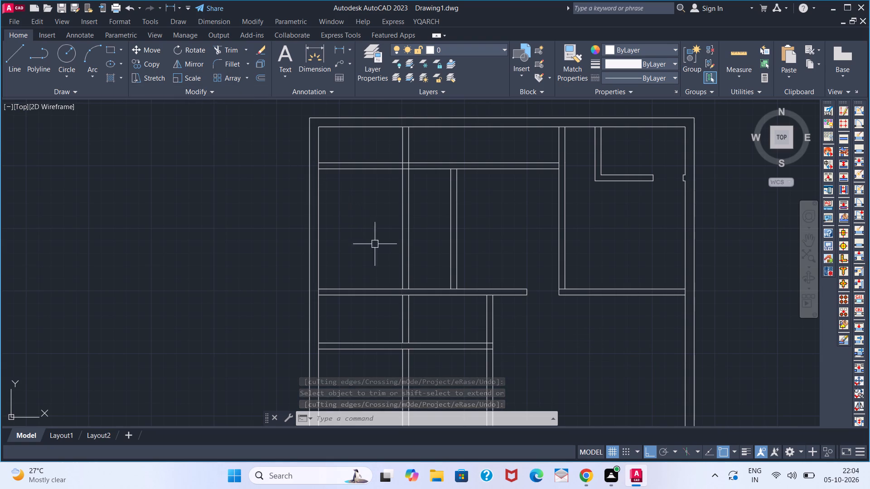
Erase the new partition's leftover line pairs above and below those two walls, keeping only the short segment between them.
{"action": "left_click", "coordinate": [422, 224]}
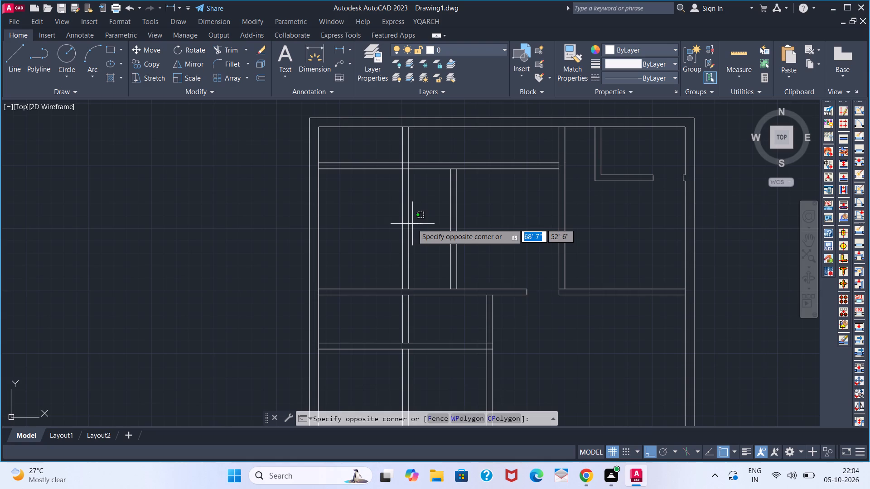
{"action": "left_click", "coordinate": [406, 225]}
{"action": "left_click", "coordinate": [399, 228]}
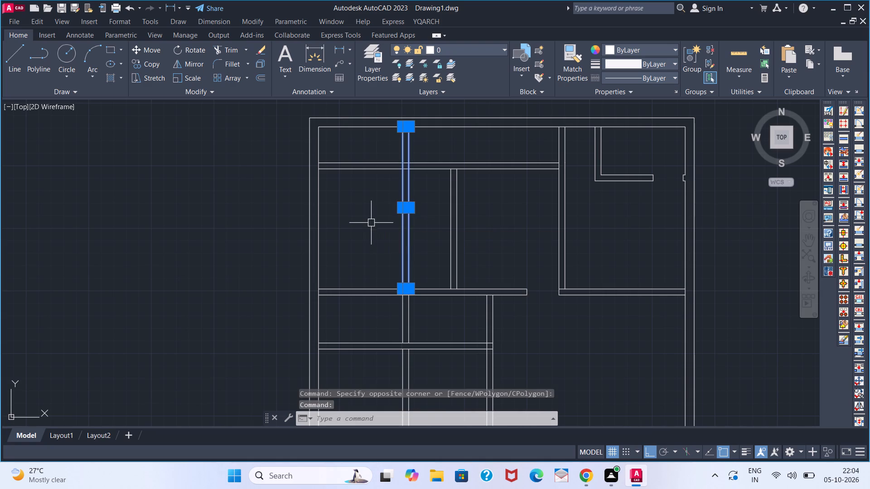
{"action": "key", "text": "Delete"}
{"action": "middle_click_drag", "start_coordinate": [458, 300], "coordinate": [403, 231]}
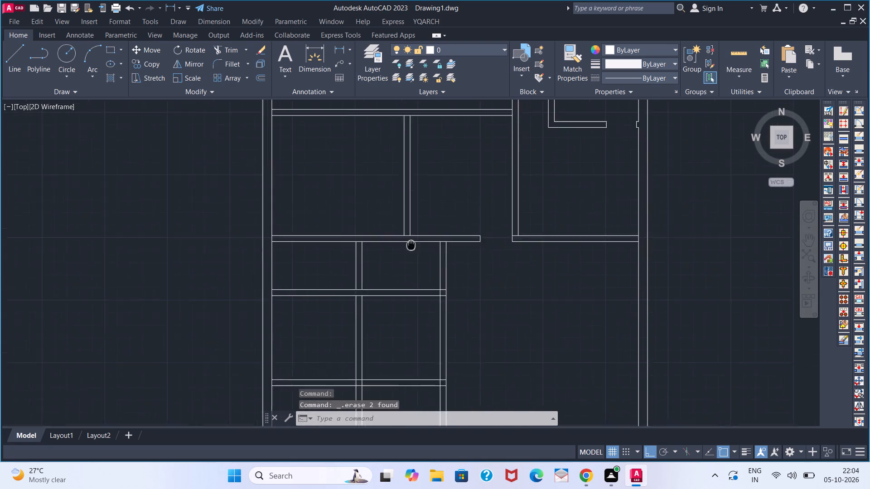
{"action": "middle_click_drag", "start_coordinate": [403, 231], "coordinate": [388, 211]}
{"action": "middle_click_drag", "start_coordinate": [395, 235], "coordinate": [373, 202]}
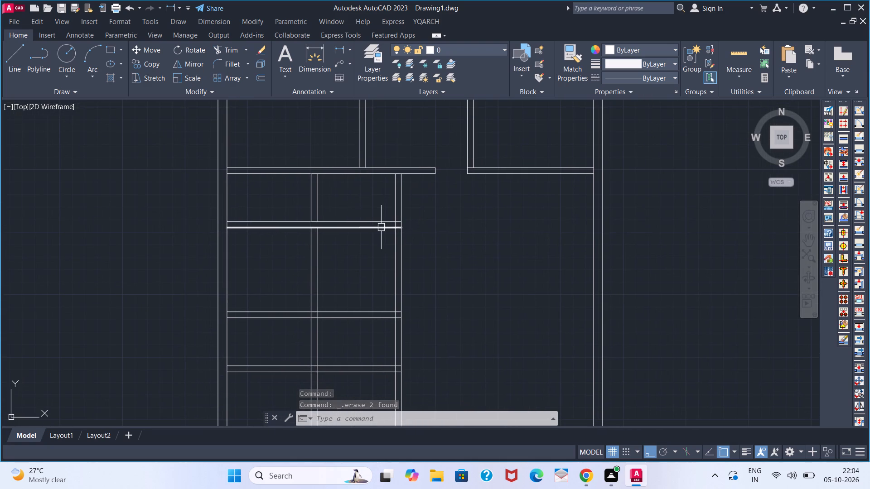
{"action": "left_click", "coordinate": [317, 262]}
{"action": "left_click", "coordinate": [311, 263]}
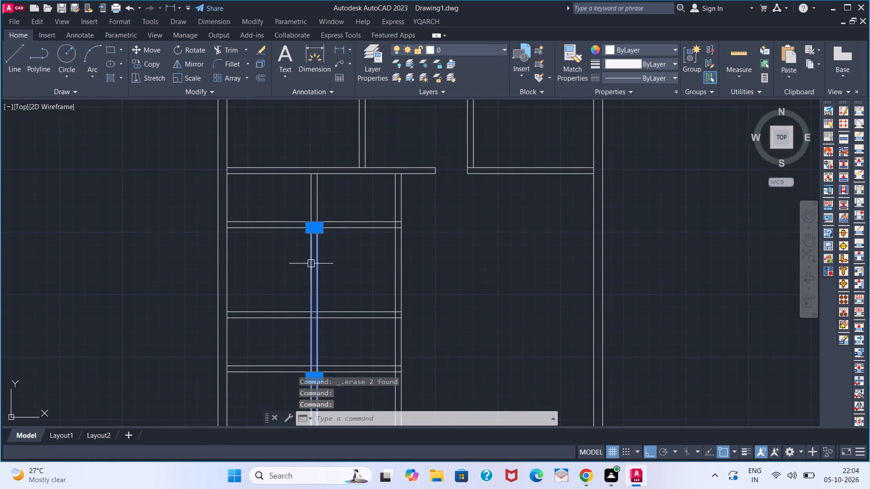
{"action": "key", "text": "Delete"}
Examine the short new partition and the layout of the rooms along the left side of the plan.
{"action": "middle_click_drag", "start_coordinate": [322, 282], "coordinate": [344, 226]}
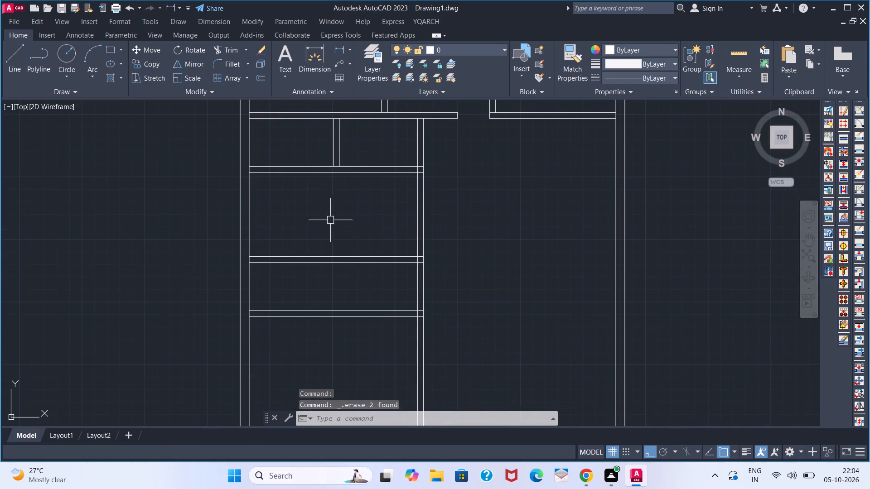
{"action": "scroll", "coordinate": [342, 155], "scroll_direction": "up", "scroll_amount": 2}
{"action": "middle_click_drag", "start_coordinate": [343, 158], "coordinate": [336, 245]}
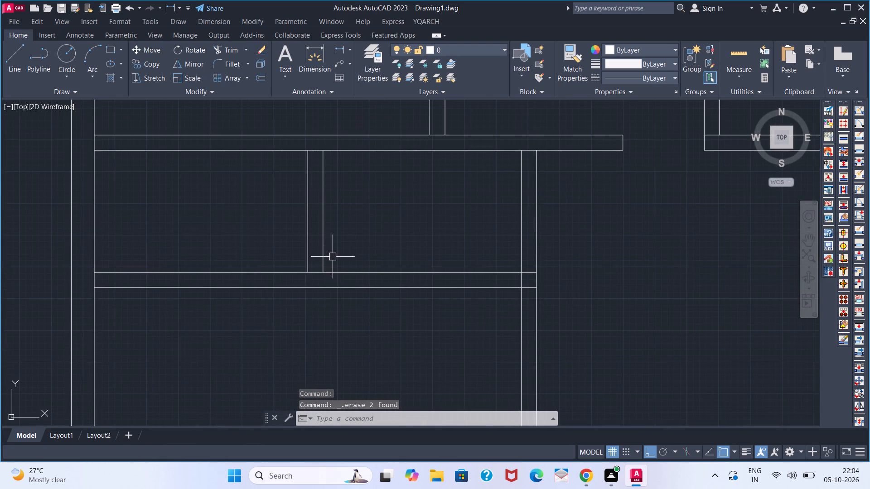
{"action": "scroll", "coordinate": [333, 251], "scroll_direction": "down", "scroll_amount": 1}
{"action": "scroll", "coordinate": [300, 209], "scroll_direction": "down", "scroll_amount": 1}
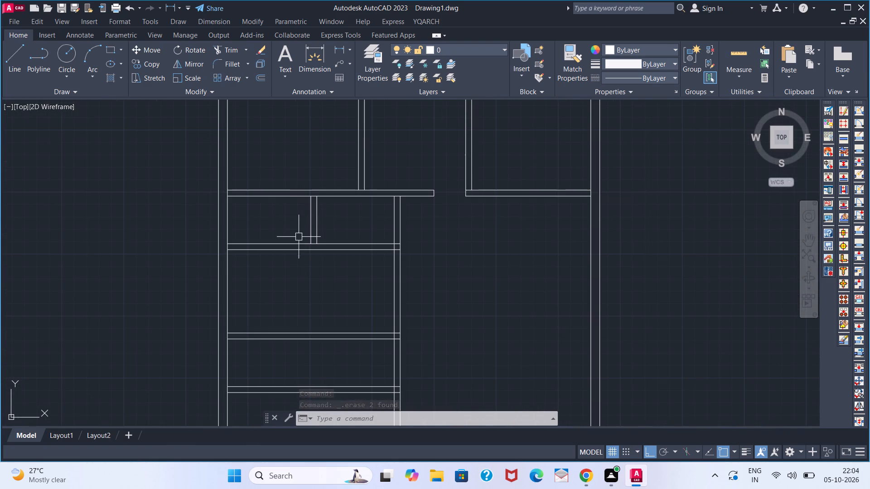
{"action": "scroll", "coordinate": [298, 244], "scroll_direction": "down", "scroll_amount": 2}
{"action": "middle_click_drag", "start_coordinate": [293, 254], "coordinate": [269, 218]}
{"action": "scroll", "coordinate": [275, 271], "scroll_direction": "up", "scroll_amount": 2}
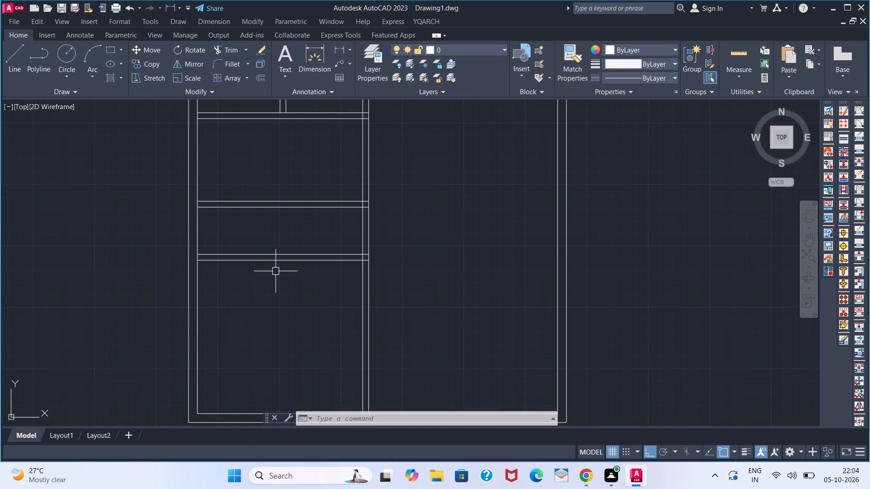
{"action": "scroll", "coordinate": [275, 271], "scroll_direction": "down", "scroll_amount": 2}
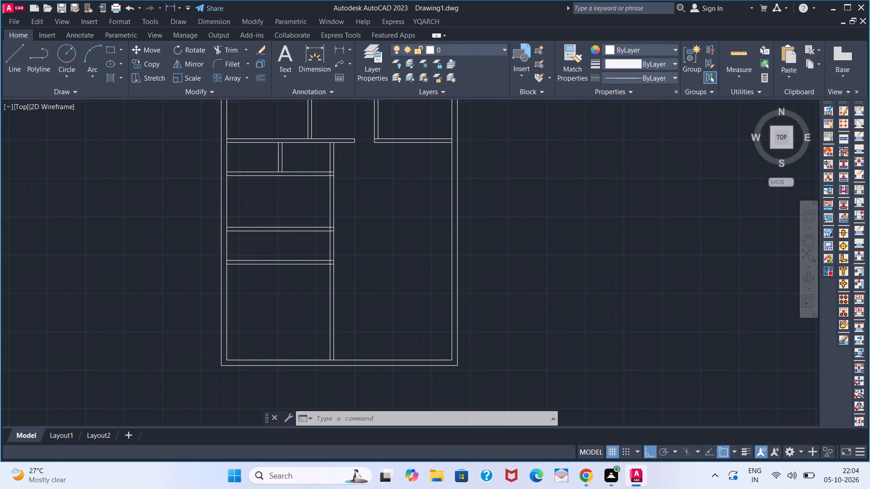
{"action": "scroll", "coordinate": [275, 272], "scroll_direction": "up", "scroll_amount": 2}
{"action": "scroll", "coordinate": [275, 272], "scroll_direction": "down", "scroll_amount": 2}
{"action": "middle_click_drag", "start_coordinate": [266, 258], "coordinate": [270, 311]}
{"action": "scroll", "coordinate": [270, 311], "scroll_direction": "up", "scroll_amount": 2}
{"action": "scroll", "coordinate": [270, 311], "scroll_direction": "down", "scroll_amount": 1}
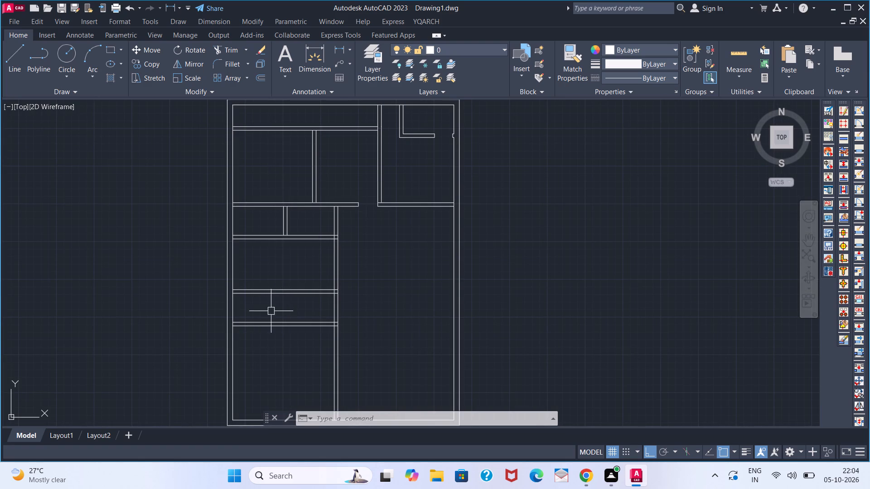
{"action": "scroll", "coordinate": [307, 210], "scroll_direction": "down", "scroll_amount": 1}
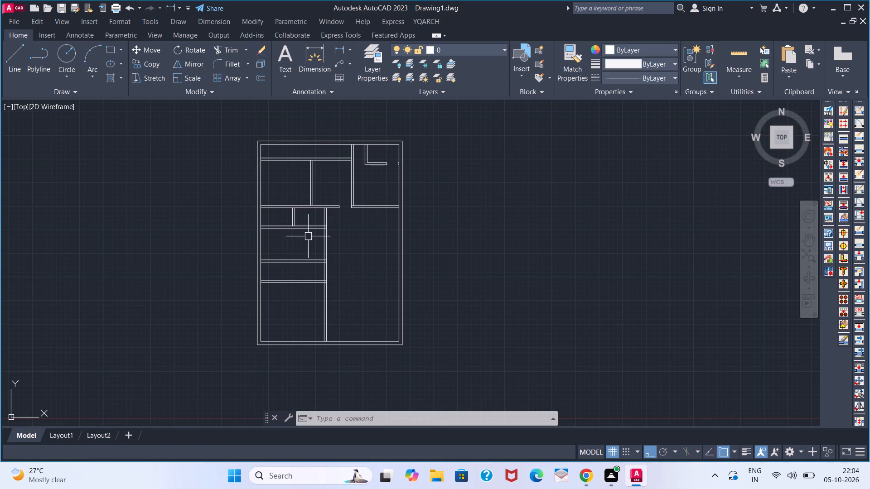
{"action": "scroll", "coordinate": [304, 239], "scroll_direction": "up", "scroll_amount": 1}
{"action": "scroll", "coordinate": [304, 239], "scroll_direction": "down", "scroll_amount": 1}
{"action": "scroll", "coordinate": [304, 239], "scroll_direction": "up", "scroll_amount": 2}
{"action": "scroll", "coordinate": [304, 239], "scroll_direction": "down", "scroll_amount": 1}
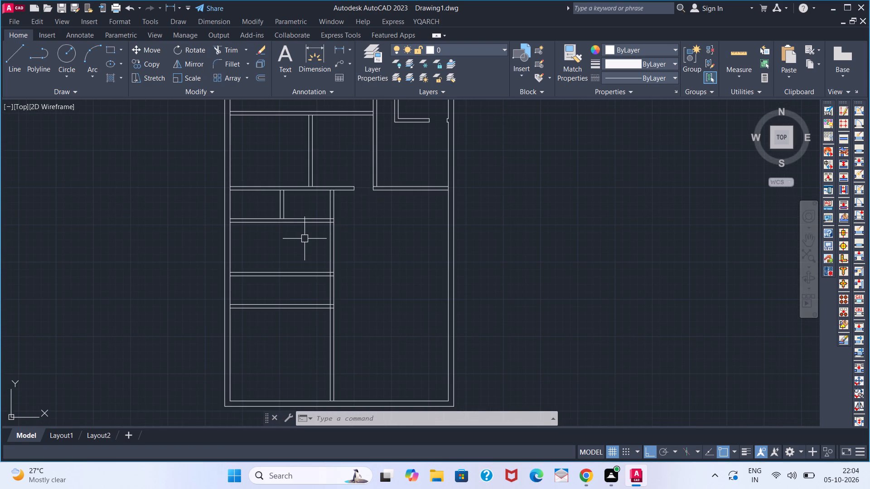
{"action": "scroll", "coordinate": [304, 239], "scroll_direction": "up", "scroll_amount": 1}
{"action": "scroll", "coordinate": [304, 239], "scroll_direction": "down", "scroll_amount": 1}
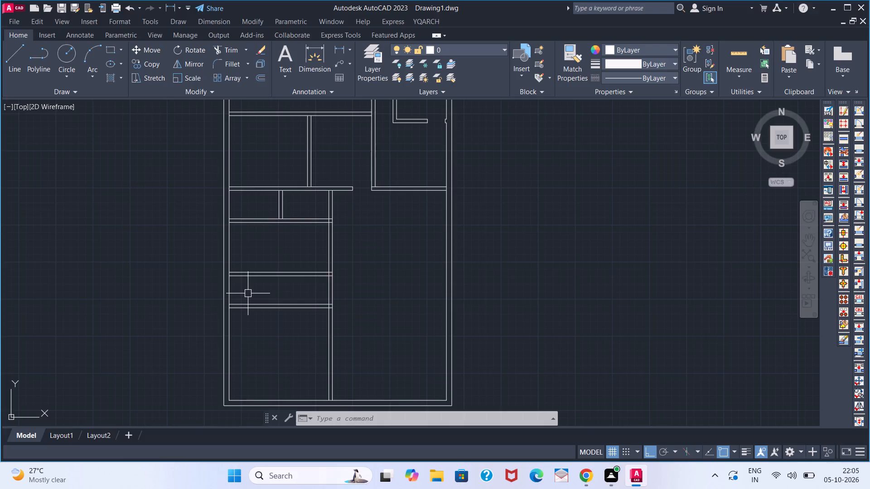
Measure the inner width of the narrow room between the two lowest horizontal walls with a linear dimension.
{"action": "scroll", "coordinate": [244, 293], "scroll_direction": "up", "scroll_amount": 1}
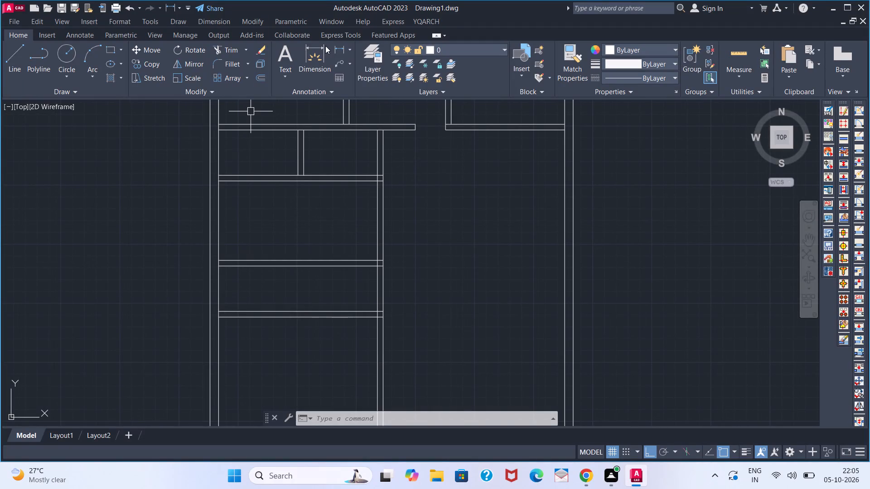
{"action": "left_click", "coordinate": [335, 46]}
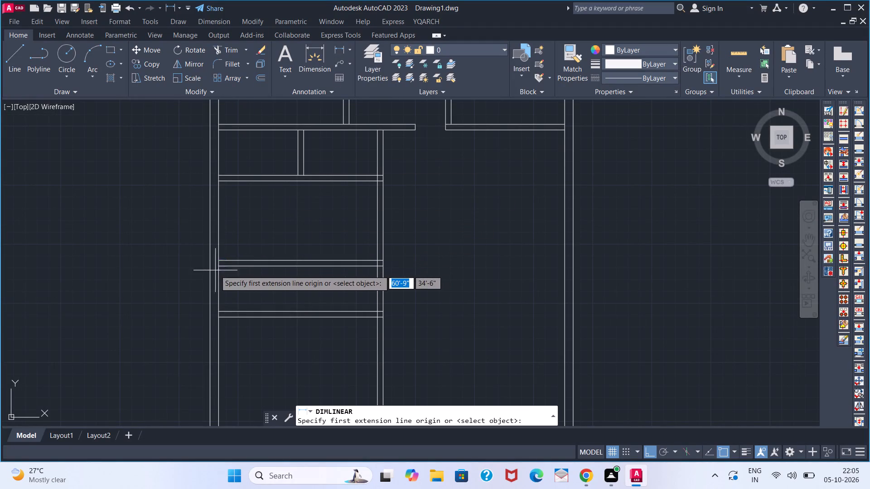
{"action": "left_click", "coordinate": [215, 270]}
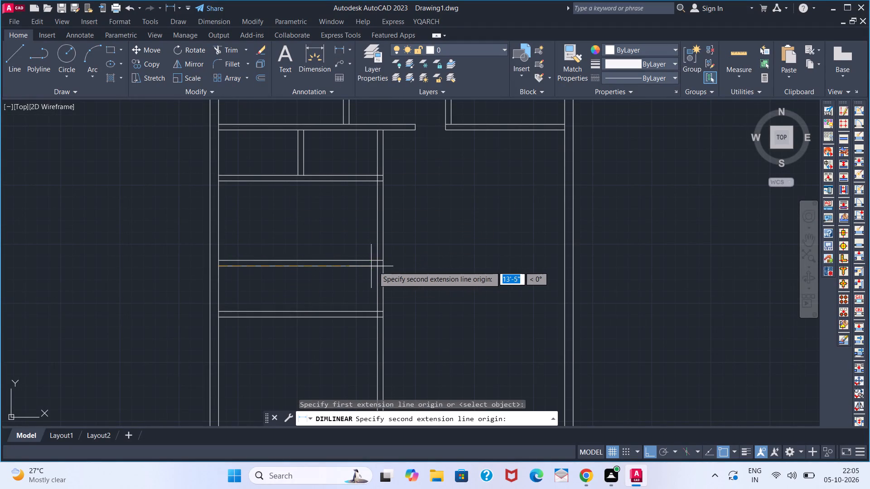
{"action": "left_click", "coordinate": [374, 266]}
{"action": "key", "text": "space"}
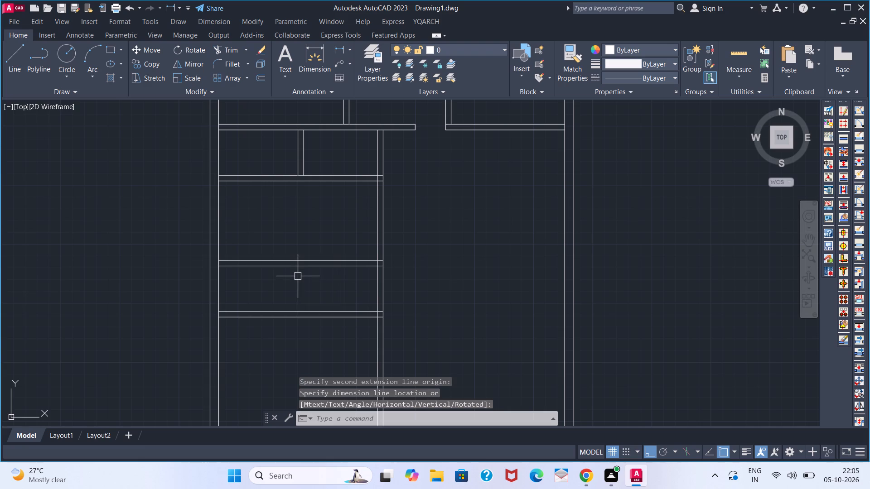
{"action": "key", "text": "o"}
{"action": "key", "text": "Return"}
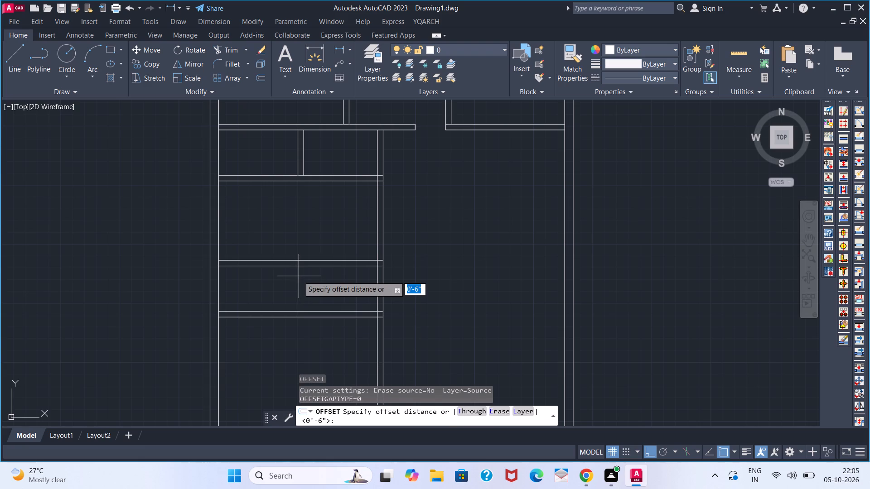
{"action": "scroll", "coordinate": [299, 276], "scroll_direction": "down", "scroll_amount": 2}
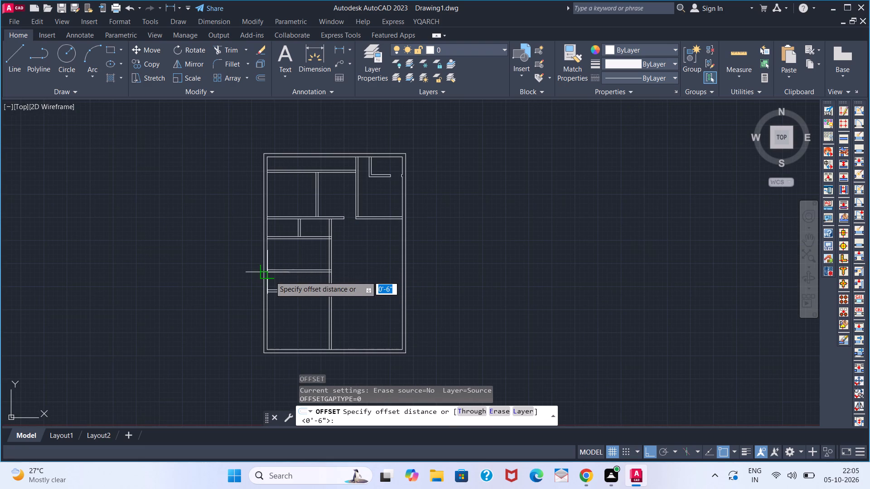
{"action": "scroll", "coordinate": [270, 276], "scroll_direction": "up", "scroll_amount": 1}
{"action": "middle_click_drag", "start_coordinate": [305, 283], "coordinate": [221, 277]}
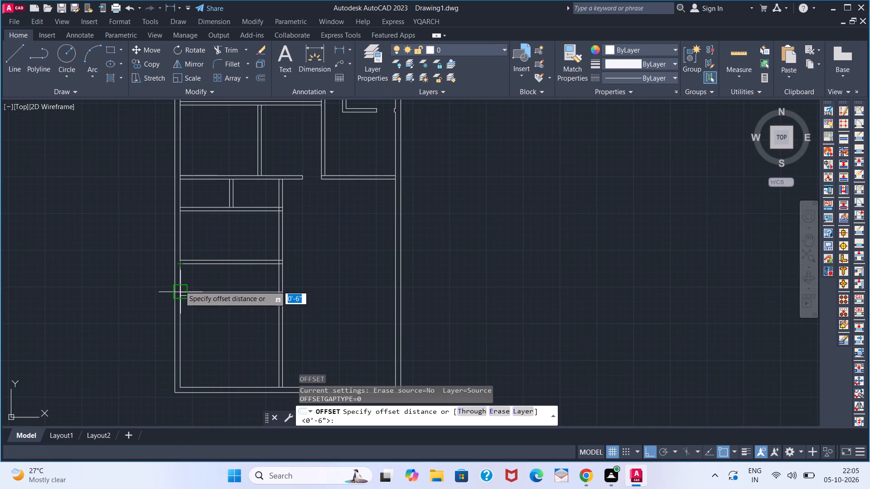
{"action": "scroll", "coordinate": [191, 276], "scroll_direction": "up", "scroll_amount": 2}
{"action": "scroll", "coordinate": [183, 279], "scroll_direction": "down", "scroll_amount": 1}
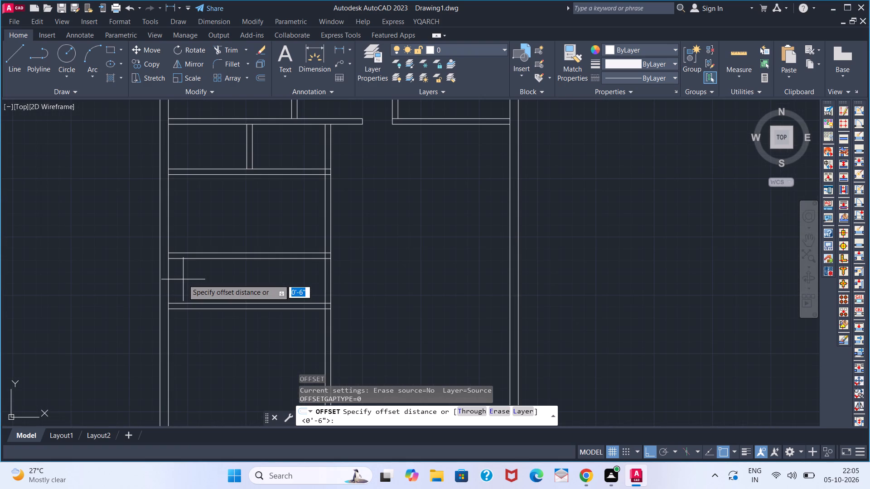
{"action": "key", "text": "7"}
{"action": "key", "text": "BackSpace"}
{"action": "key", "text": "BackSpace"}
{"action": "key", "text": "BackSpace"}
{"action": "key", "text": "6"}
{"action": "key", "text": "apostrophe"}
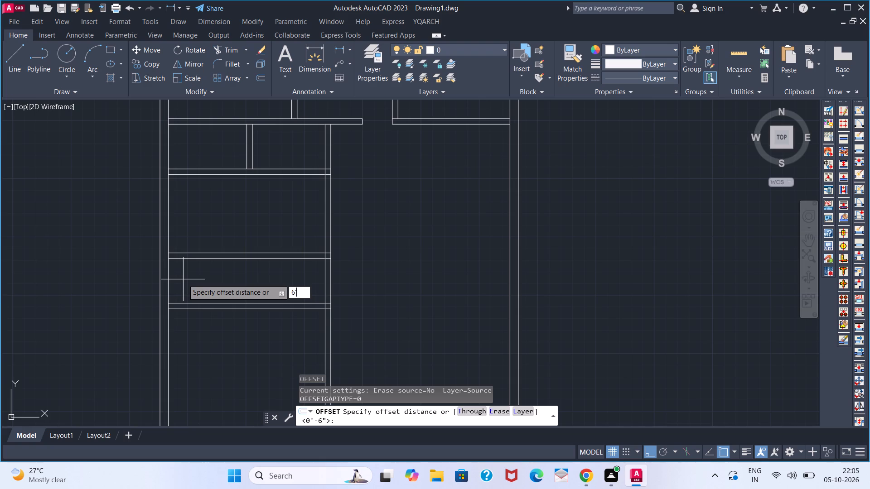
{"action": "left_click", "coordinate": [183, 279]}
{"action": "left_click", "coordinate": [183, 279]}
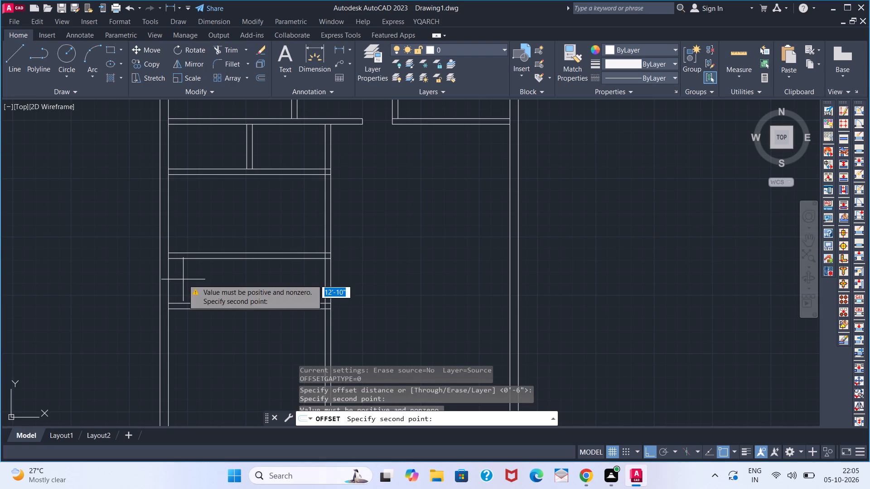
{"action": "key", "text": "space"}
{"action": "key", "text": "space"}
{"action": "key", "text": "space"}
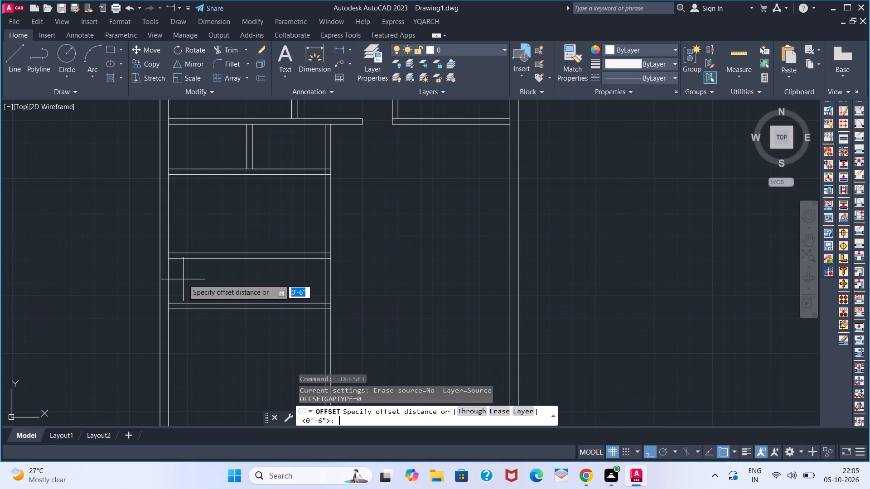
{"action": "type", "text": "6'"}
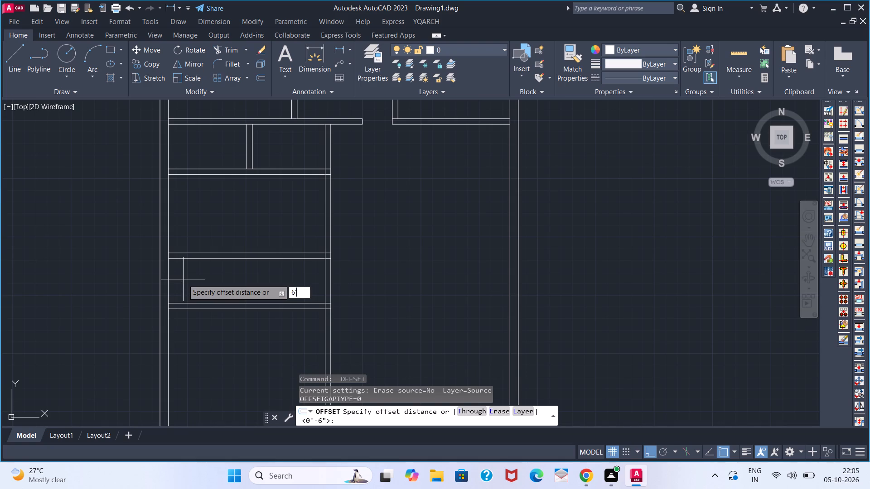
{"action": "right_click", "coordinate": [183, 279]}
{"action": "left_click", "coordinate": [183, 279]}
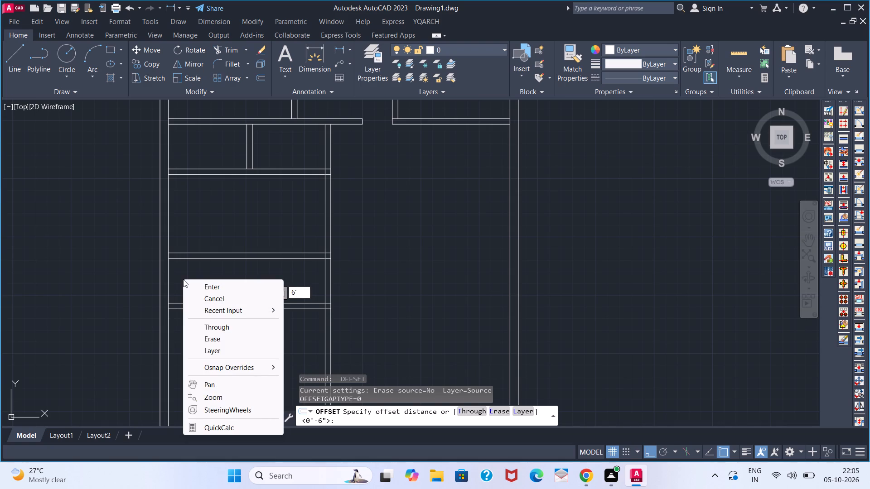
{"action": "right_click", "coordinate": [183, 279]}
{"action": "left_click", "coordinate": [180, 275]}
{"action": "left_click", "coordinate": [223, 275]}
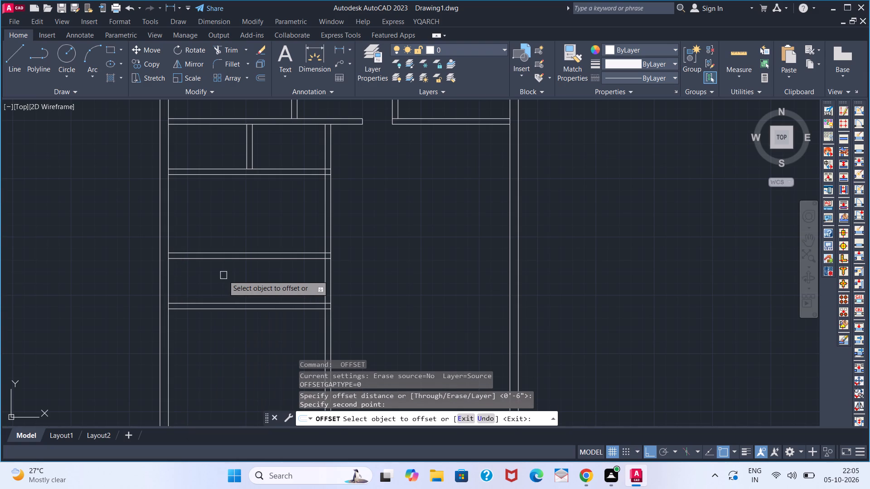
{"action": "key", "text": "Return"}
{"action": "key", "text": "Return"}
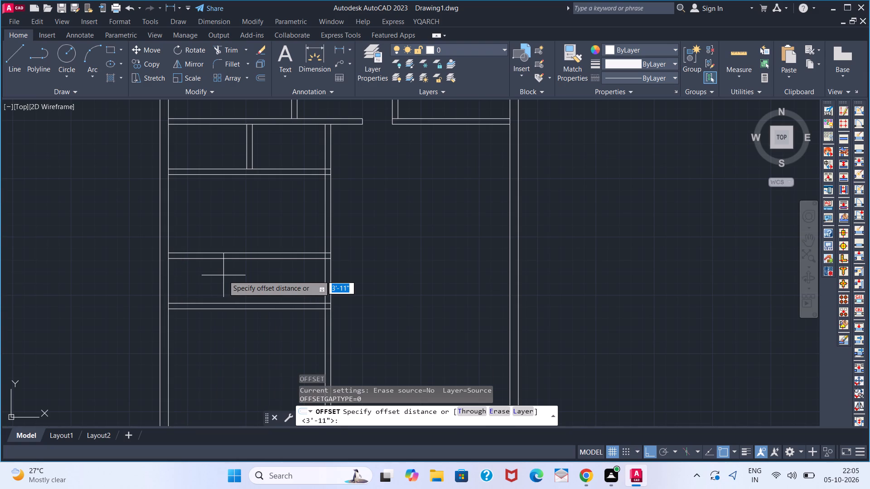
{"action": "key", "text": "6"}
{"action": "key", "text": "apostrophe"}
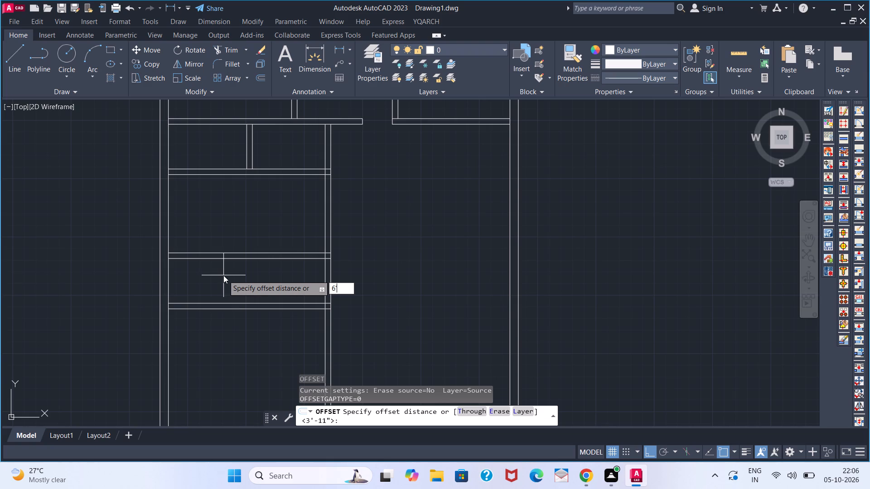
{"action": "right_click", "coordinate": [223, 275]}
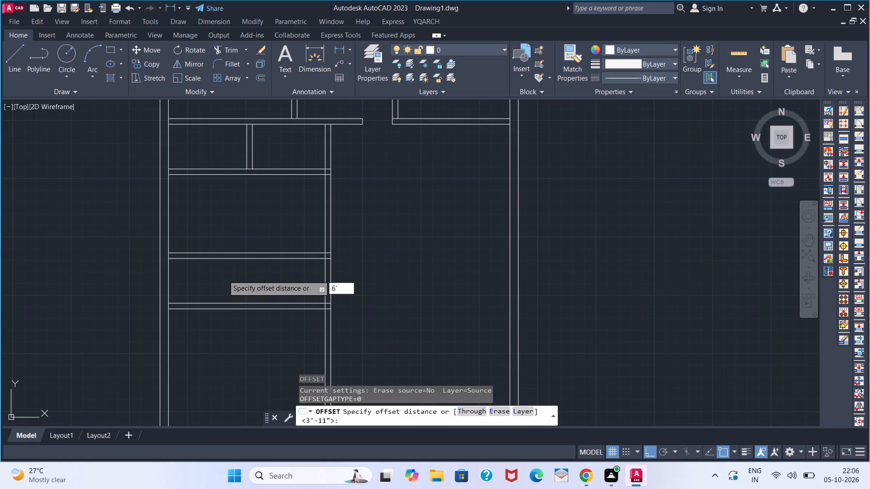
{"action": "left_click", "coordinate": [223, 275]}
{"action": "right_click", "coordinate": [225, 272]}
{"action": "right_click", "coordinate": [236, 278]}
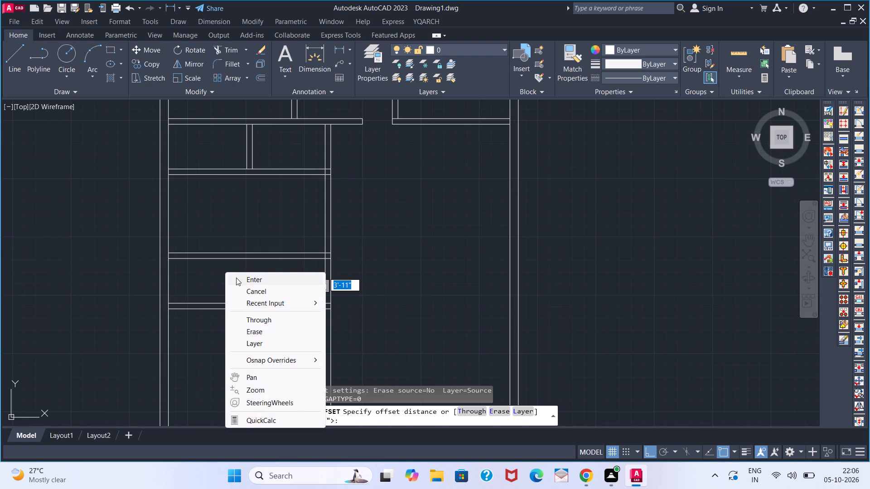
Offset the left outer wall's inner line 6'6" into the plan, and offset that copy 6" toward the right to form a partition.
{"action": "key", "text": "Return"}
{"action": "key", "text": "Return"}
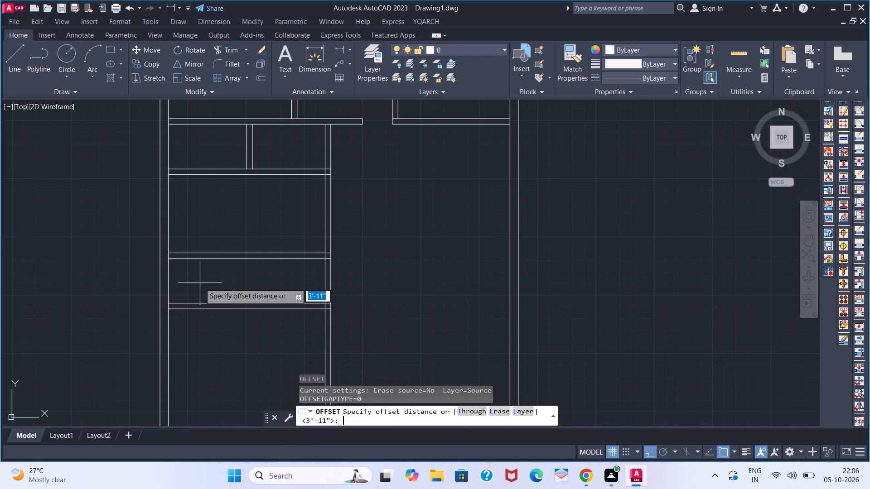
{"action": "key", "text": "6"}
{"action": "type", "text": "'6"}
{"action": "key", "text": "Return"}
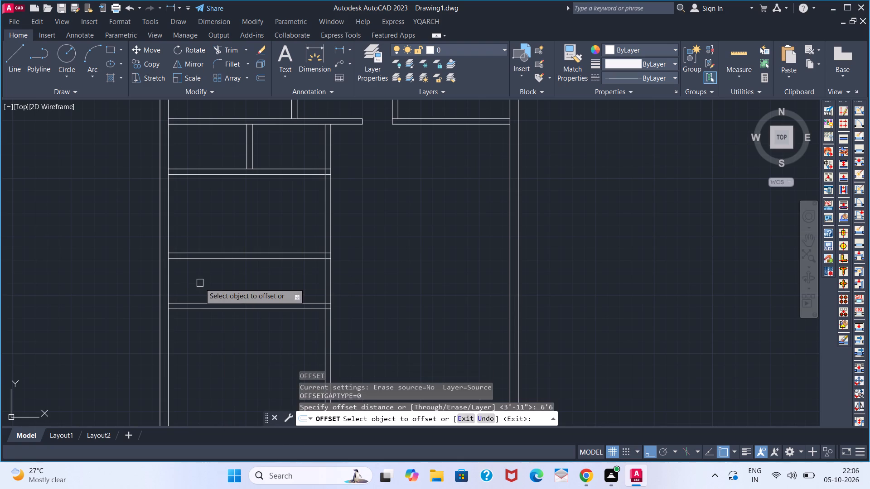
{"action": "left_click", "coordinate": [168, 285]}
{"action": "left_click", "coordinate": [247, 286]}
{"action": "left_click", "coordinate": [244, 285]}
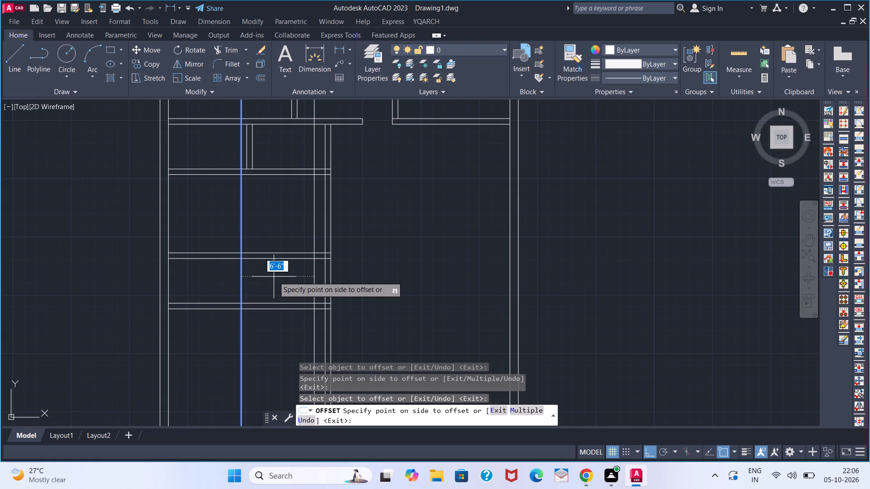
{"action": "key", "text": "6"}
{"action": "key", "text": "Return"}
{"action": "key", "text": "period"}
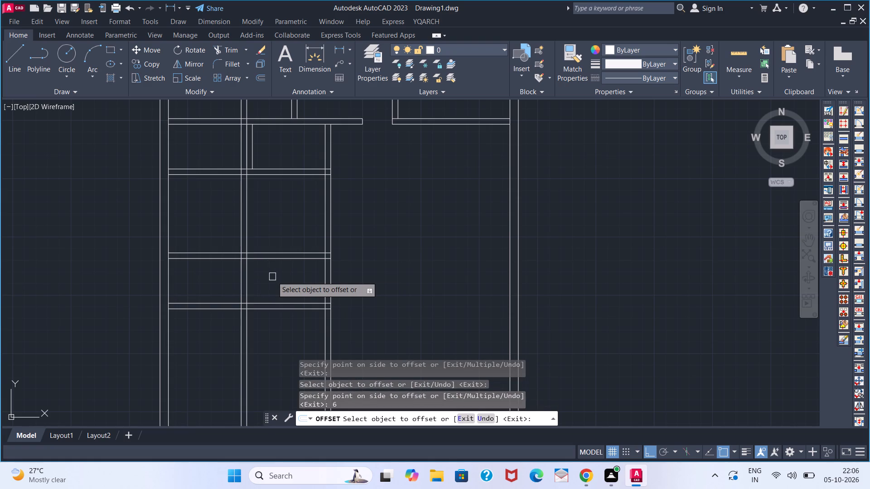
{"action": "key", "text": "space"}
Trim both lines of the new partition where they cross the horizontal wall above the narrow lower-left room.
{"action": "middle_click_drag", "start_coordinate": [271, 277], "coordinate": [277, 259]}
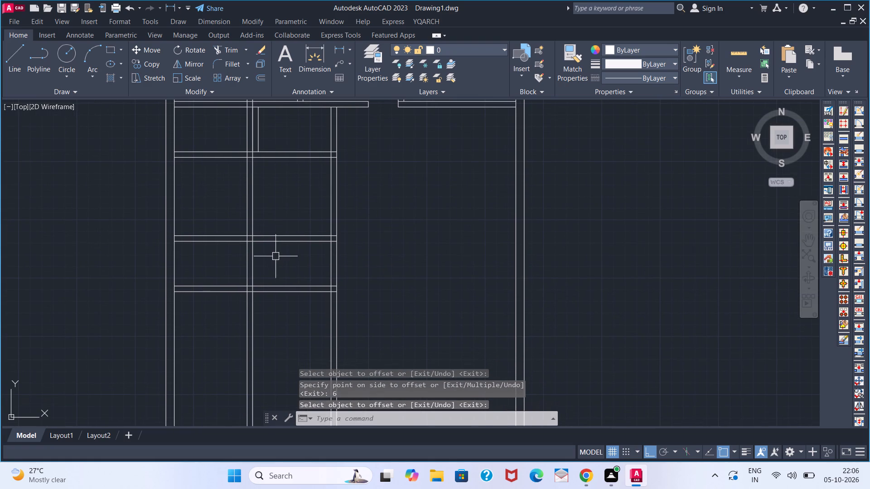
{"action": "type", "text": "TR"}
{"action": "key", "text": "space"}
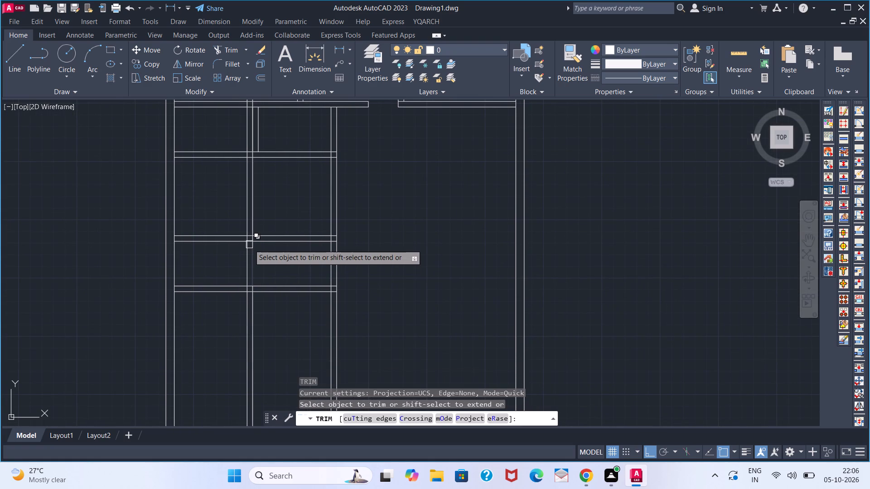
{"action": "scroll", "coordinate": [249, 244], "scroll_direction": "up", "scroll_amount": 1}
{"action": "left_click", "coordinate": [253, 236]}
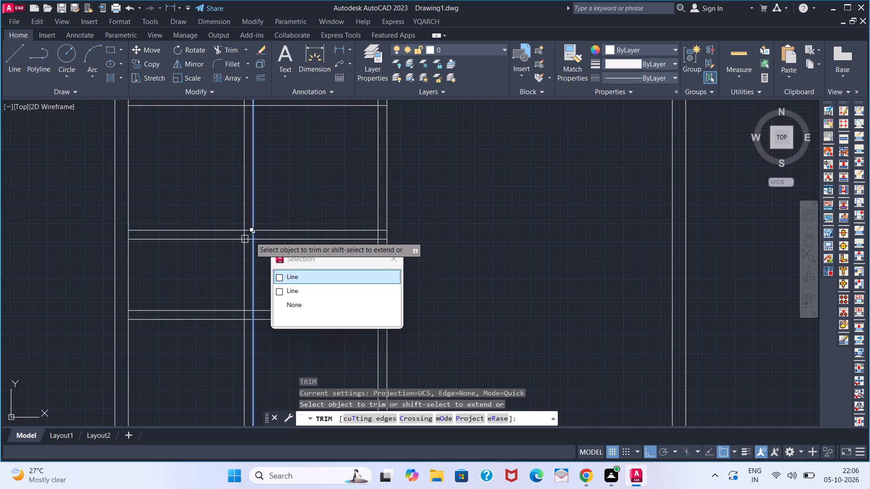
{"action": "scroll", "coordinate": [250, 237], "scroll_direction": "up", "scroll_amount": 3}
{"action": "left_click", "coordinate": [225, 231]}
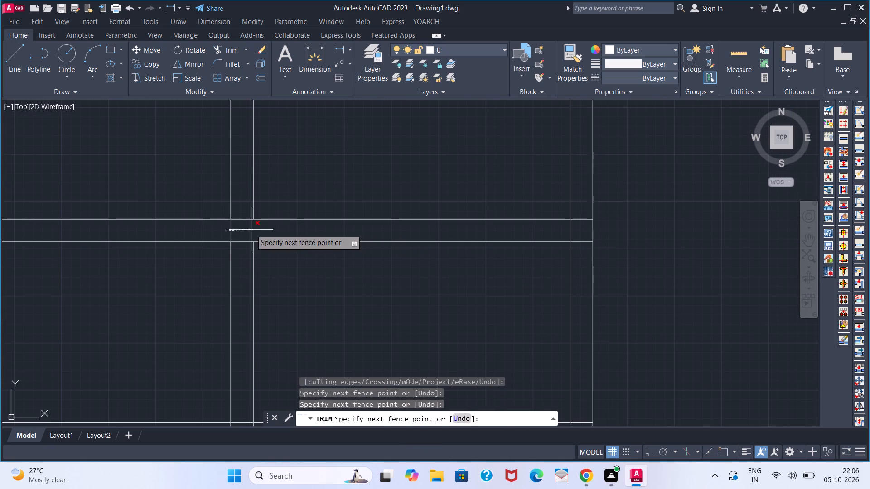
{"action": "left_click", "coordinate": [251, 230]}
Trim both lines of the new partition where they cross the lowest horizontal wall, below the narrow room.
{"action": "scroll", "coordinate": [426, 221], "scroll_direction": "down", "scroll_amount": 4}
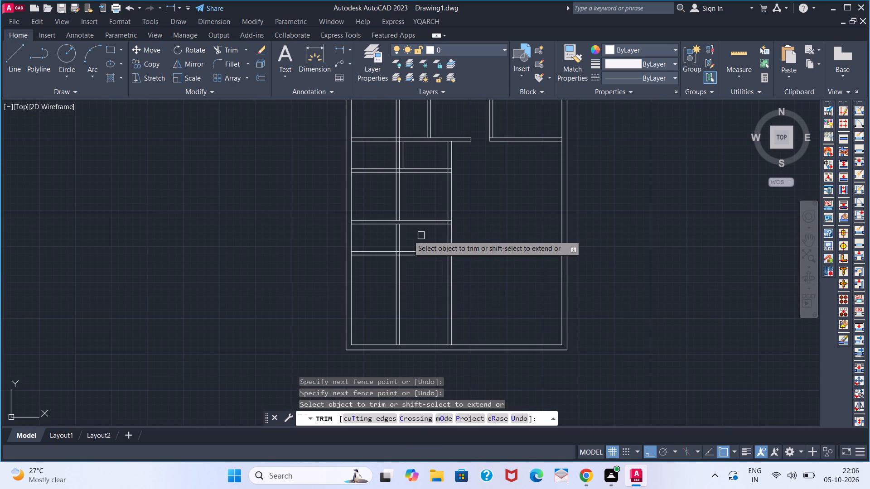
{"action": "scroll", "coordinate": [412, 251], "scroll_direction": "up", "scroll_amount": 2}
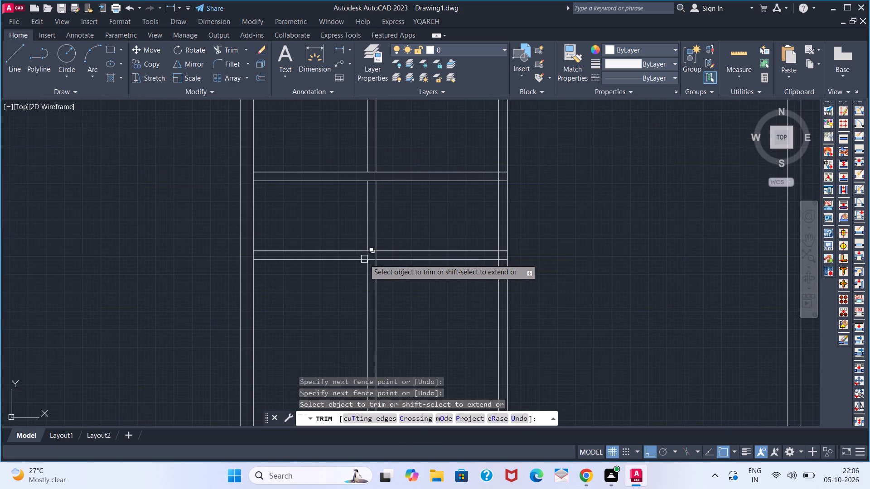
{"action": "scroll", "coordinate": [364, 259], "scroll_direction": "up", "scroll_amount": 2}
{"action": "left_click", "coordinate": [366, 256]}
{"action": "left_click", "coordinate": [380, 250]}
{"action": "left_click", "coordinate": [389, 245]}
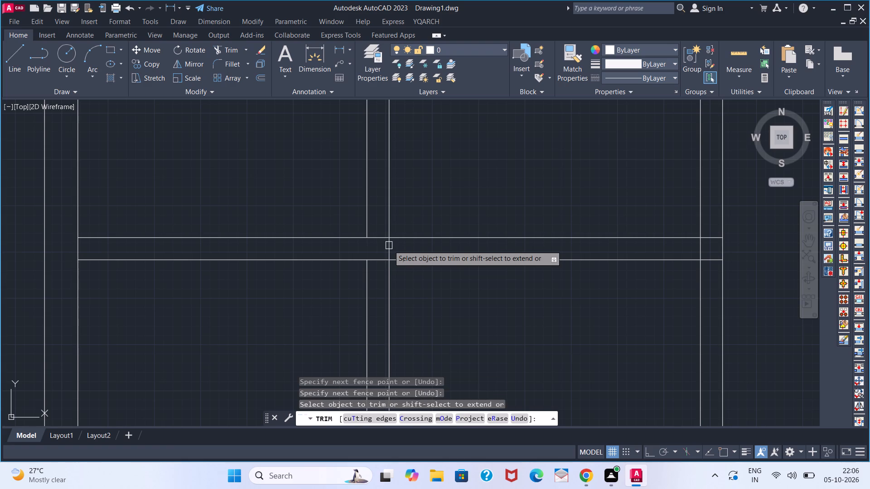
{"action": "left_click", "coordinate": [389, 245]}
{"action": "left_click", "coordinate": [389, 247]}
{"action": "key", "text": "space"}
{"action": "scroll", "coordinate": [389, 247], "scroll_direction": "down", "scroll_amount": 4}
{"action": "right_click", "coordinate": [389, 247]}
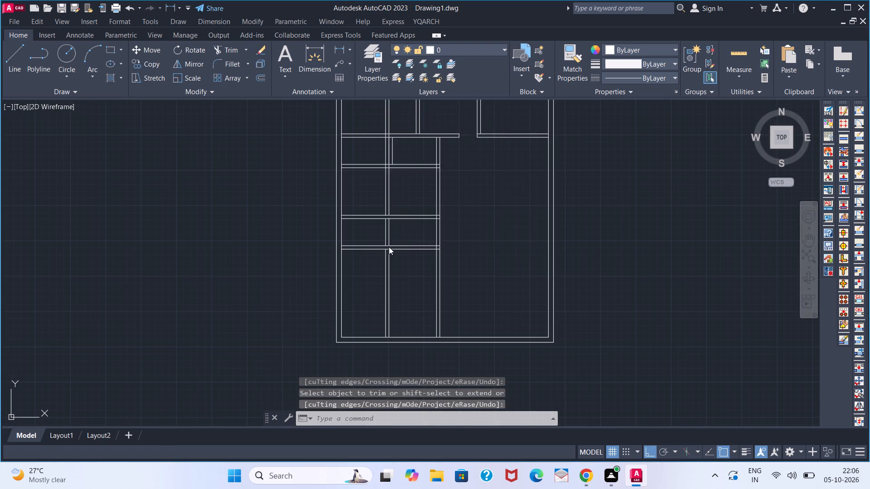
{"action": "key", "text": "Escape"}
Erase the new partition's leftover line pairs above and below the narrow room, keeping only the short segment inside it.
{"action": "left_click", "coordinate": [385, 194]}
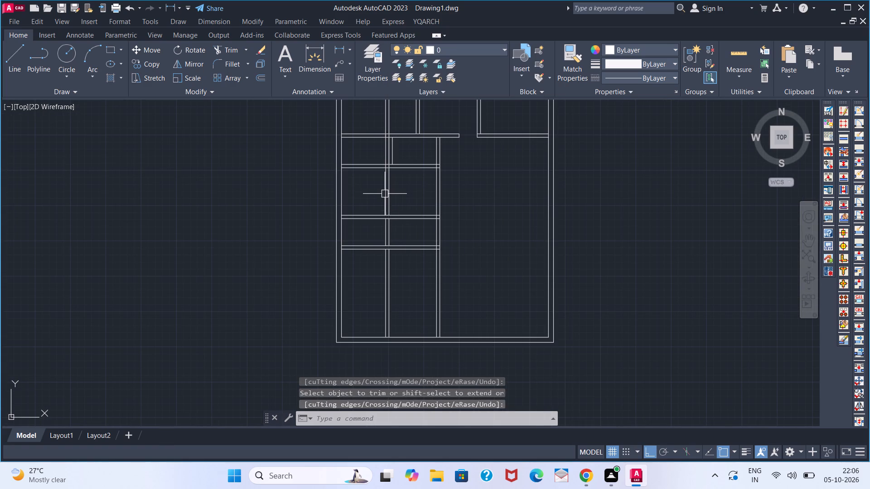
{"action": "left_click", "coordinate": [387, 192]}
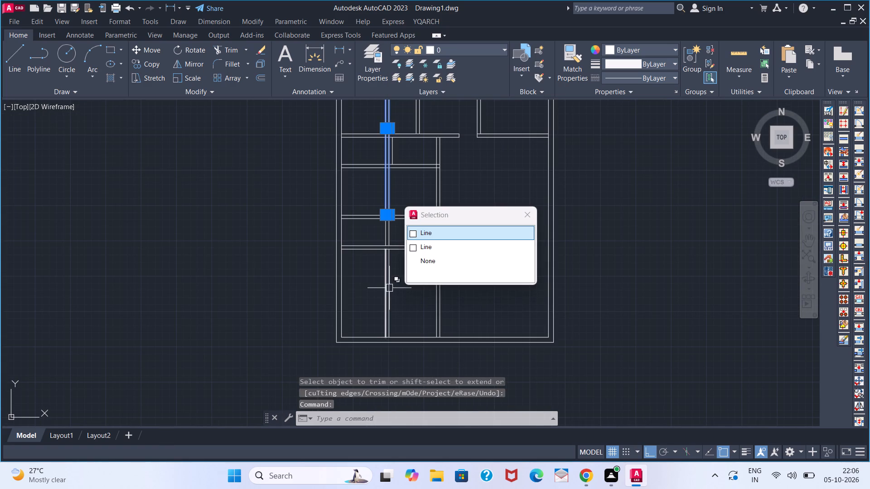
{"action": "left_click", "coordinate": [389, 288]}
{"action": "left_click", "coordinate": [384, 277]}
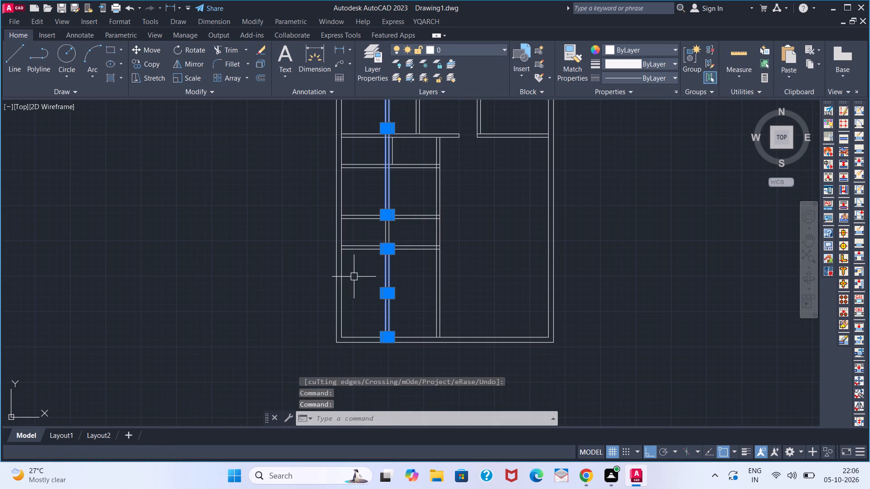
{"action": "key", "text": "Delete"}
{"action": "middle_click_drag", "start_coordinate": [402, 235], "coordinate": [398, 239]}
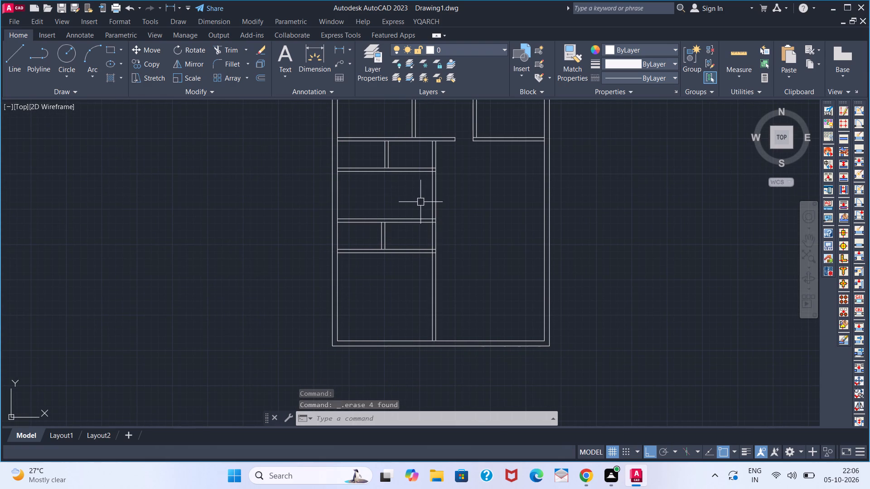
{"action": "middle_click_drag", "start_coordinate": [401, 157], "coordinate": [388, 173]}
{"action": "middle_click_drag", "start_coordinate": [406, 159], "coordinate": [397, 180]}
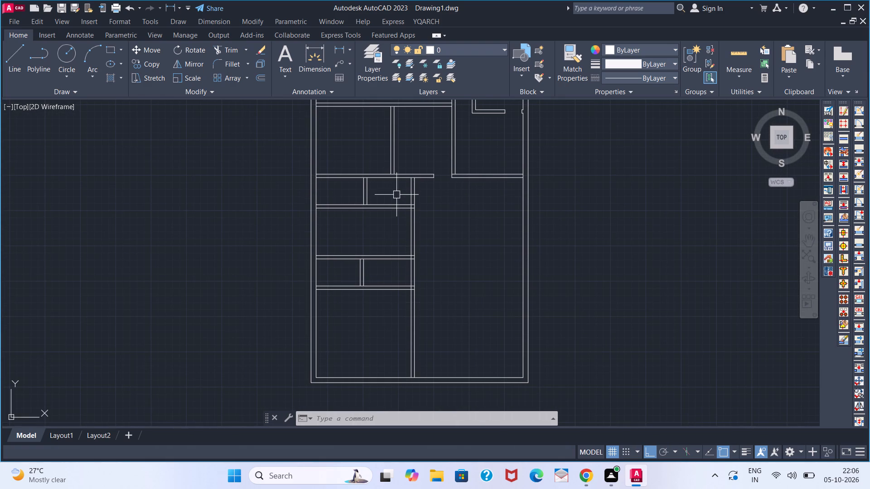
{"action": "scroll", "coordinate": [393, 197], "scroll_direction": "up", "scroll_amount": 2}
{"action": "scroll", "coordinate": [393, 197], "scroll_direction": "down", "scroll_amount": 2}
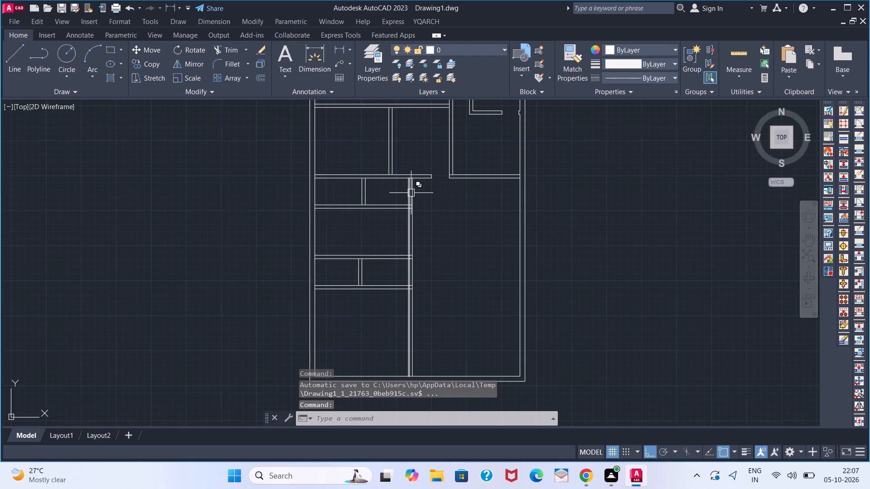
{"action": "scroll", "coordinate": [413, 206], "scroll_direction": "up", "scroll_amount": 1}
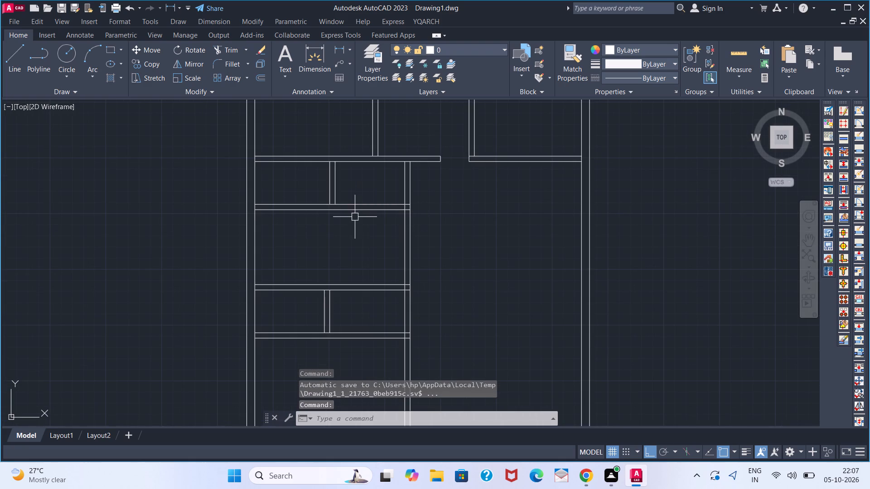
Offset the lower line of the upper narrow room's bottom wall 3'5" downward, and offset that copy 4" downward to form a divider.
{"action": "key", "text": "o"}
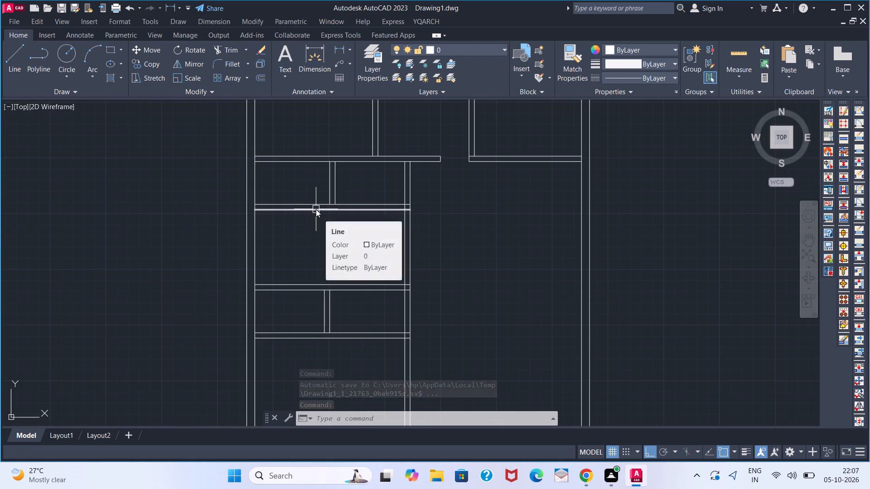
{"action": "key", "text": "Return"}
{"action": "type", "text": "3'"}
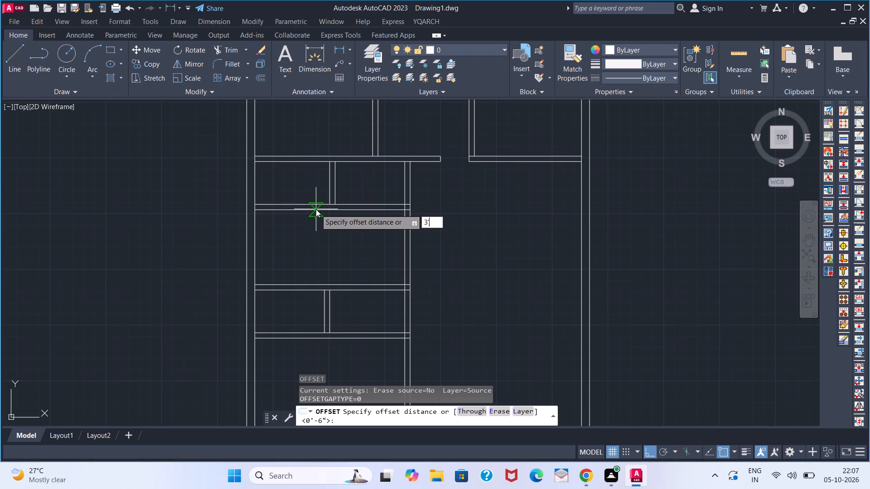
{"action": "key", "text": "5"}
{"action": "key", "text": "Return"}
{"action": "left_click", "coordinate": [316, 209]}
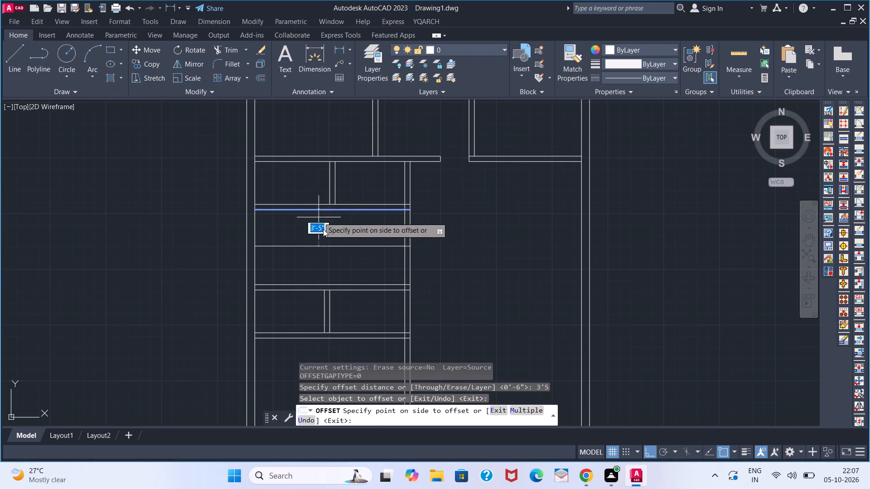
{"action": "left_click", "coordinate": [323, 229]}
{"action": "left_click", "coordinate": [329, 247]}
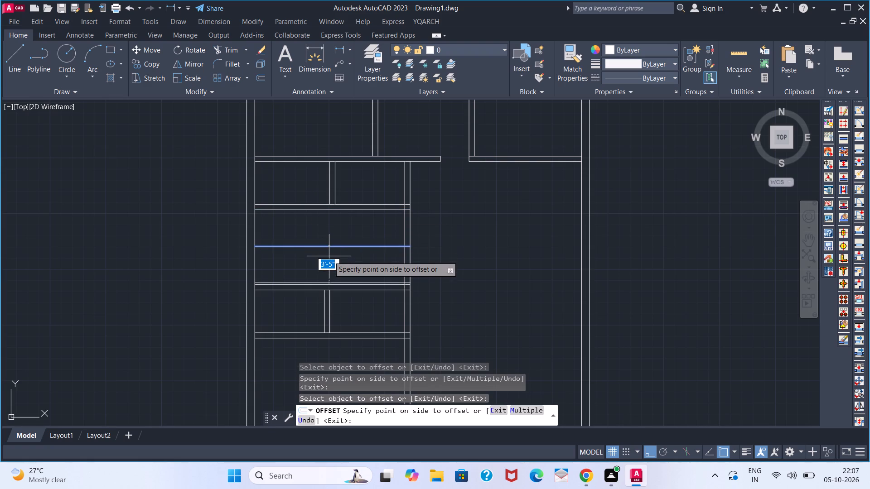
{"action": "key", "text": "4"}
{"action": "key", "text": "Return"}
{"action": "key", "text": "space"}
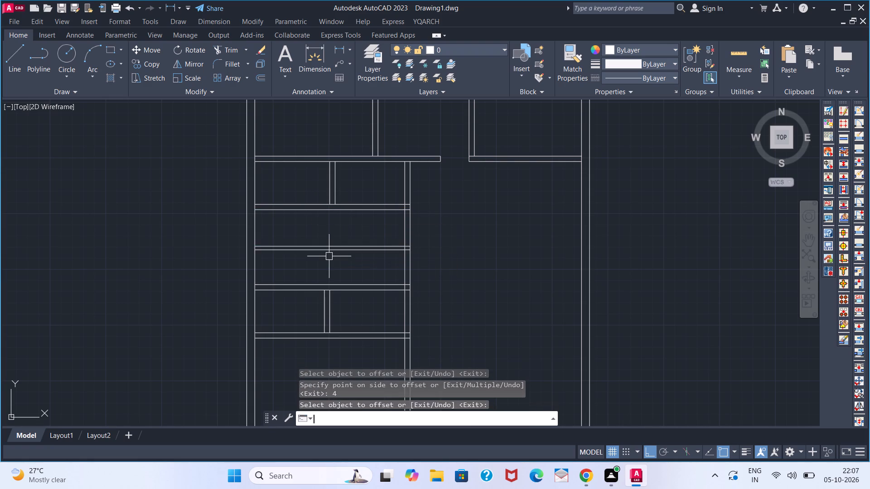
Measure the clear gap between the new 4" divider and the horizontal wall below it along the left outer wall.
{"action": "middle_click_drag", "start_coordinate": [339, 240], "coordinate": [366, 207]}
{"action": "middle_click_drag", "start_coordinate": [367, 206], "coordinate": [377, 200]}
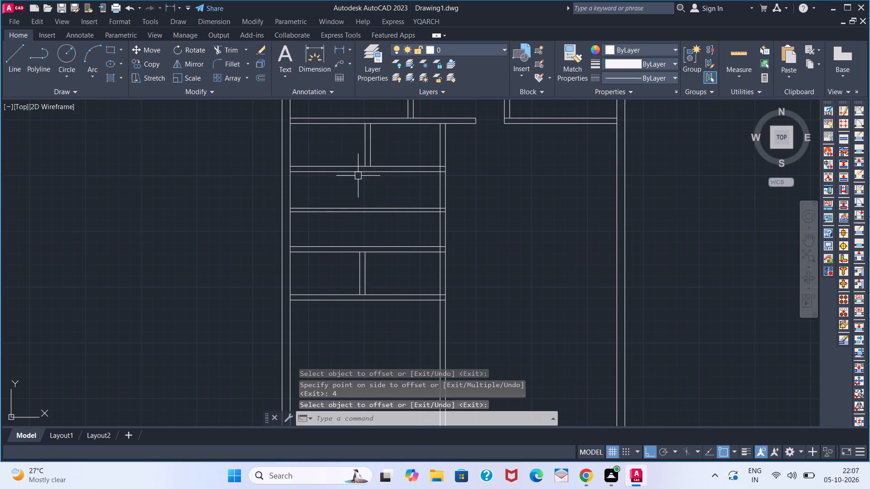
{"action": "left_click", "coordinate": [333, 50]}
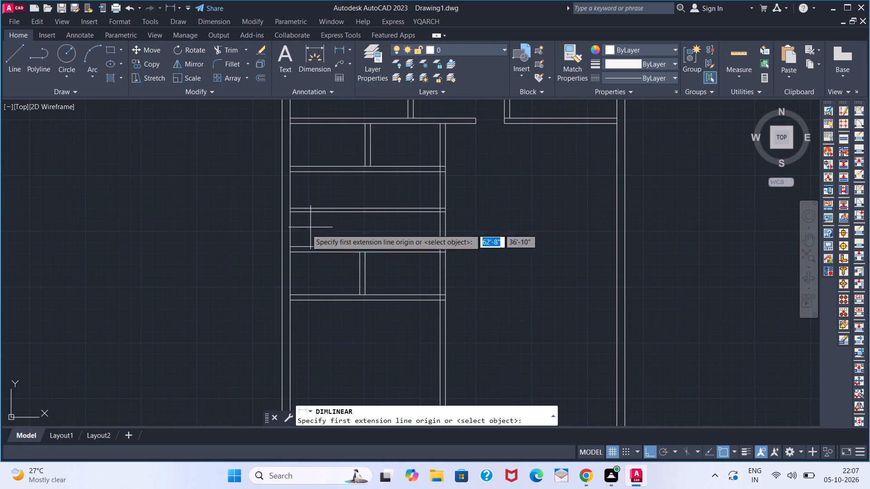
{"action": "scroll", "coordinate": [283, 239], "scroll_direction": "up", "scroll_amount": 2}
{"action": "left_click", "coordinate": [302, 237]}
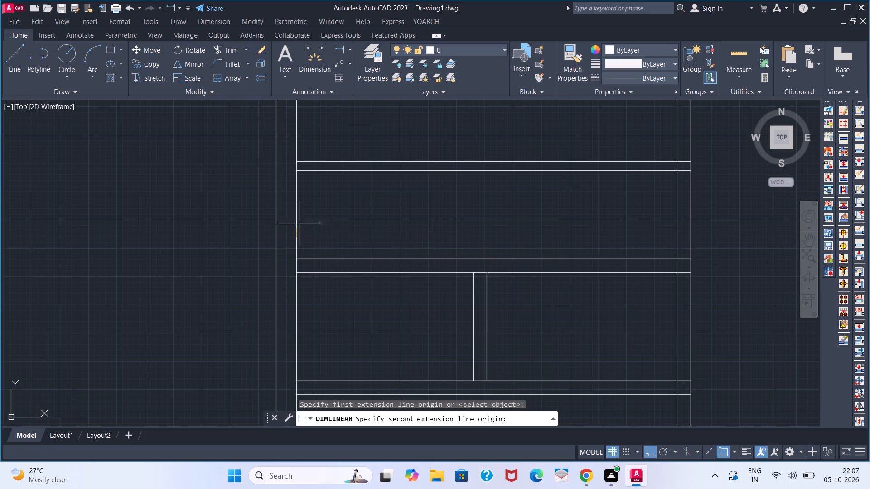
{"action": "key", "text": "Escape"}
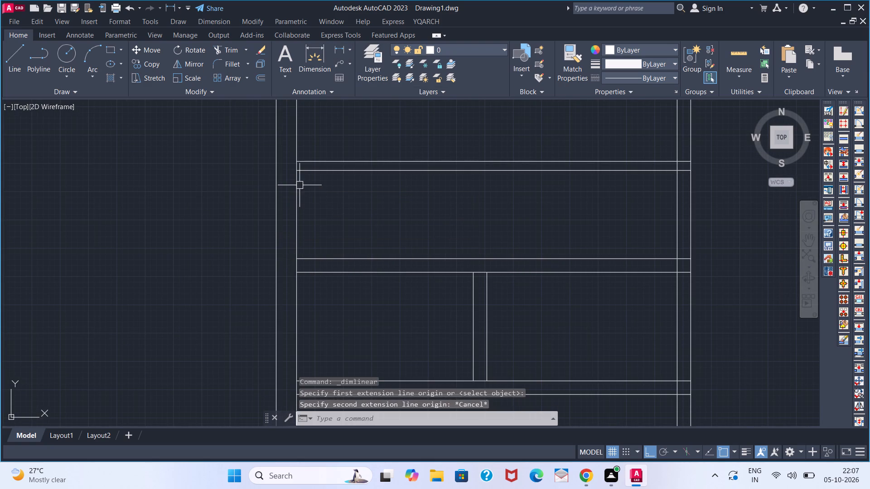
{"action": "key", "text": "space"}
{"action": "left_click", "coordinate": [300, 255]}
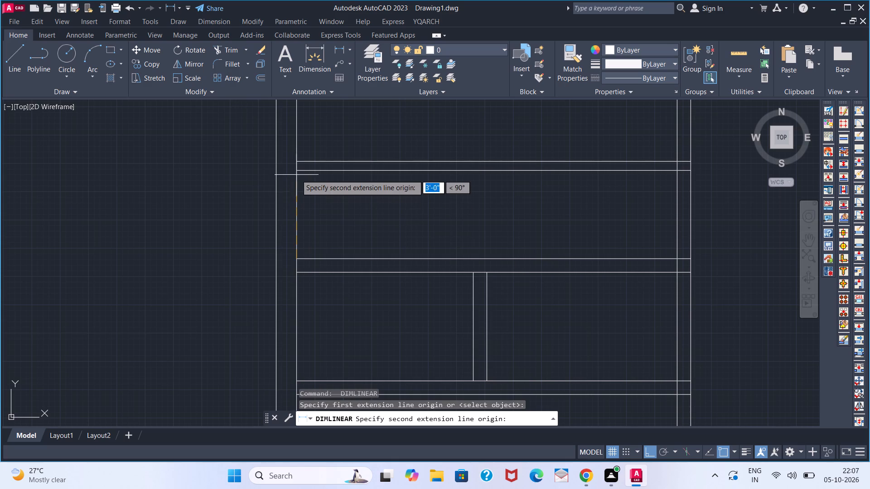
{"action": "left_click", "coordinate": [296, 175]}
{"action": "key", "text": "space"}
Measure the clear gap between the 4" divider and the horizontal wall above it along the left outer wall.
{"action": "middle_click_drag", "start_coordinate": [296, 173], "coordinate": [297, 243]}
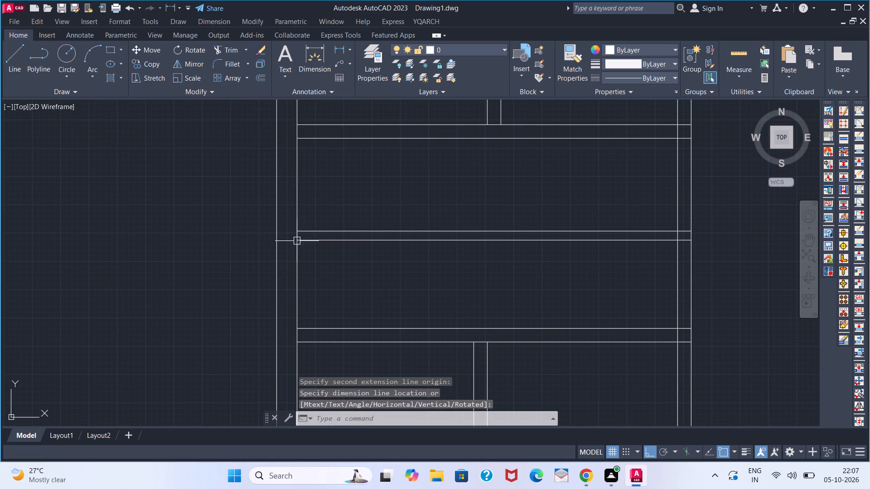
{"action": "left_click", "coordinate": [297, 230]}
{"action": "key", "text": "Escape"}
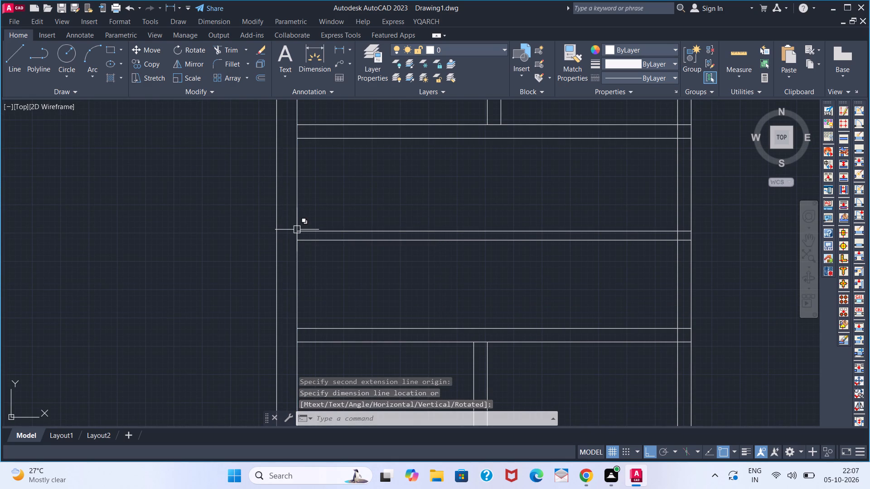
{"action": "key", "text": "space"}
{"action": "left_click", "coordinate": [297, 230]}
{"action": "left_click", "coordinate": [294, 144]}
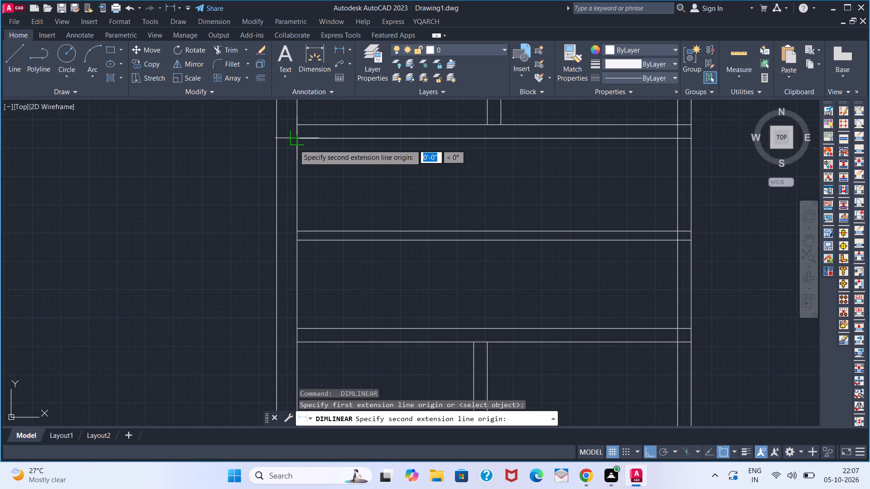
{"action": "left_click", "coordinate": [295, 236]}
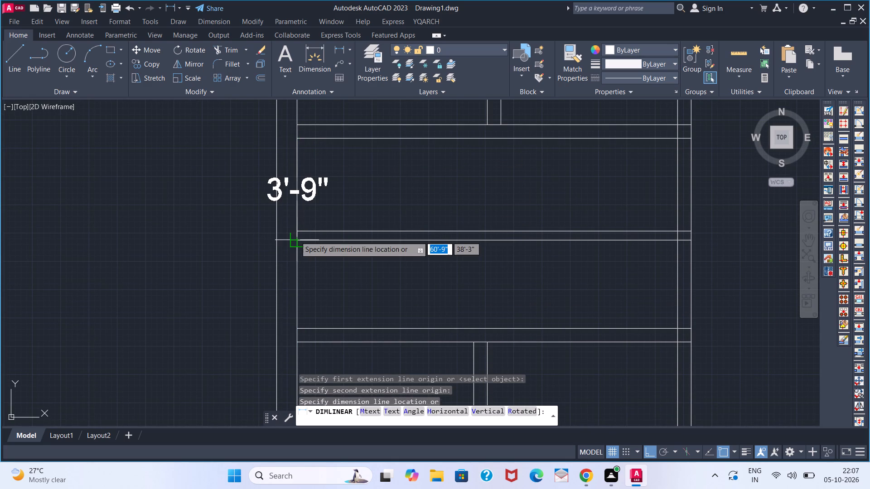
{"action": "key", "text": "Escape"}
{"action": "key", "text": "space"}
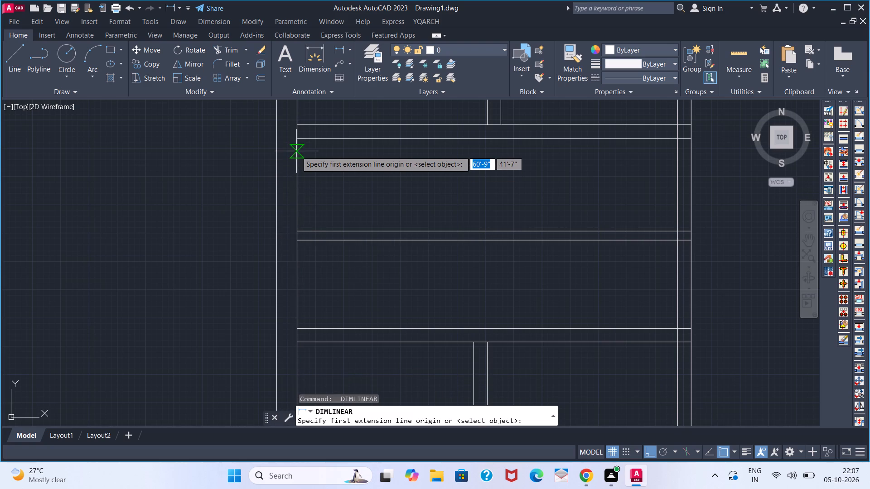
{"action": "left_click", "coordinate": [299, 141]}
{"action": "left_click", "coordinate": [295, 233]}
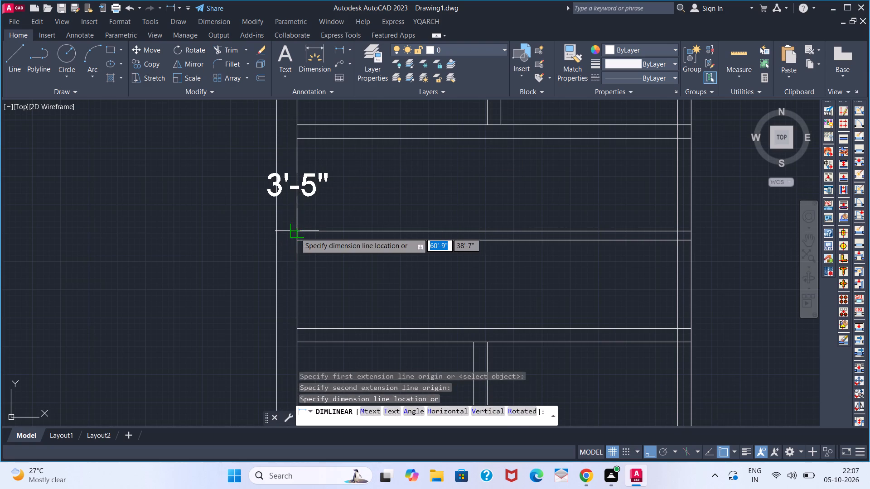
{"action": "key", "text": "space"}
Measure the gap below the 4" divider again, down to the next horizontal wall.
{"action": "key", "text": "space"}
{"action": "left_click", "coordinate": [296, 241]}
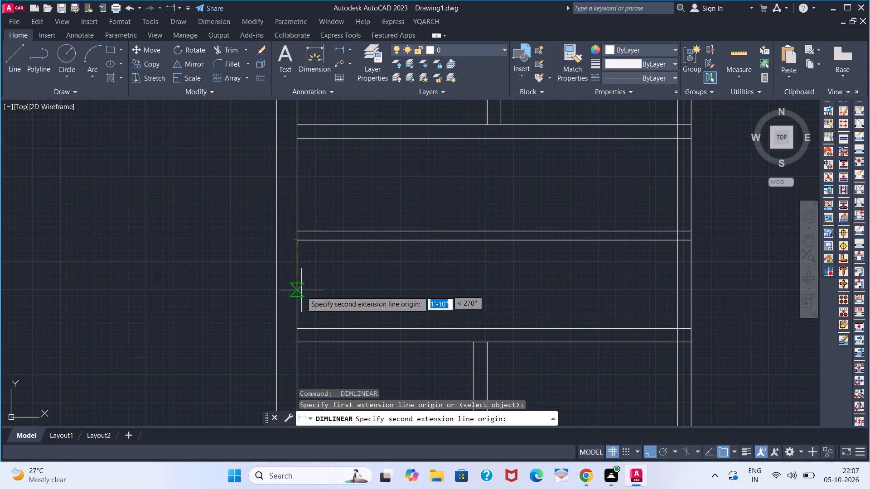
{"action": "left_click", "coordinate": [302, 324]}
{"action": "right_click", "coordinate": [302, 324]}
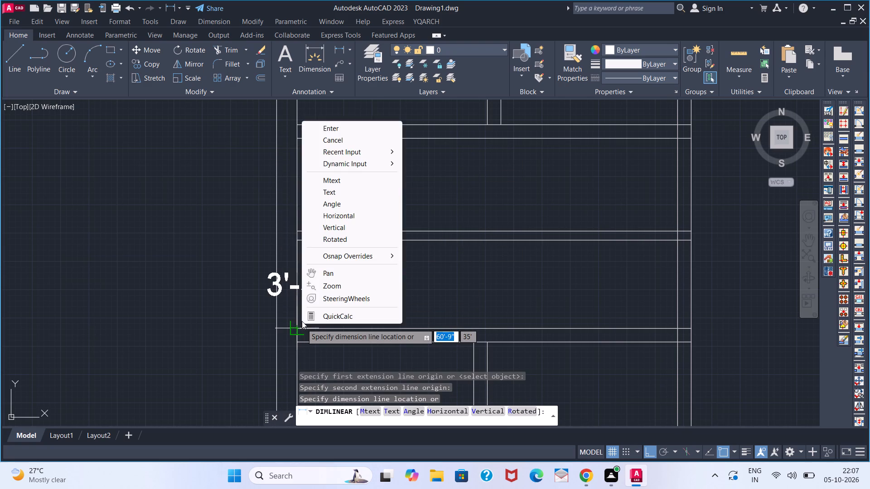
{"action": "key", "text": "Escape"}
{"action": "key", "text": "Escape"}
{"action": "key", "text": "Escape"}
Offset the left outer wall's inner line 10" into the plan, and offset that copy another 10" to start the stair treads.
{"action": "scroll", "coordinate": [323, 265], "scroll_direction": "down", "scroll_amount": 1}
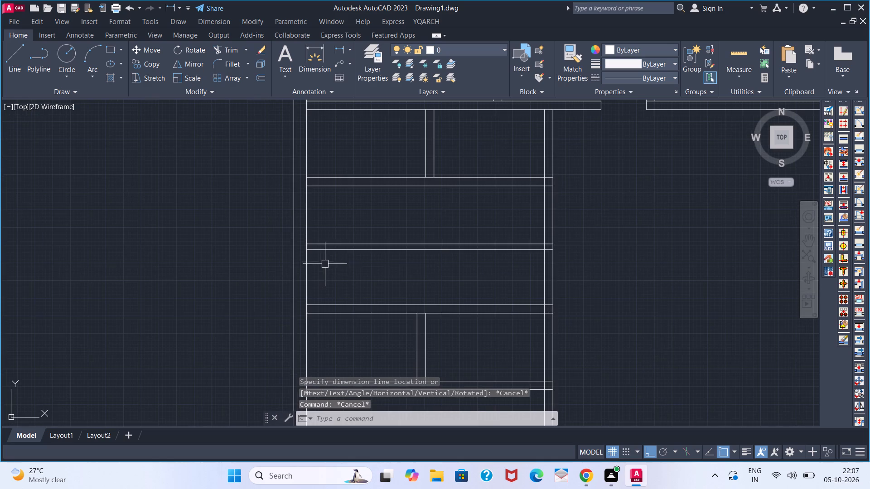
{"action": "scroll", "coordinate": [422, 268], "scroll_direction": "down", "scroll_amount": 1}
{"action": "middle_click_drag", "start_coordinate": [442, 234], "coordinate": [352, 230]}
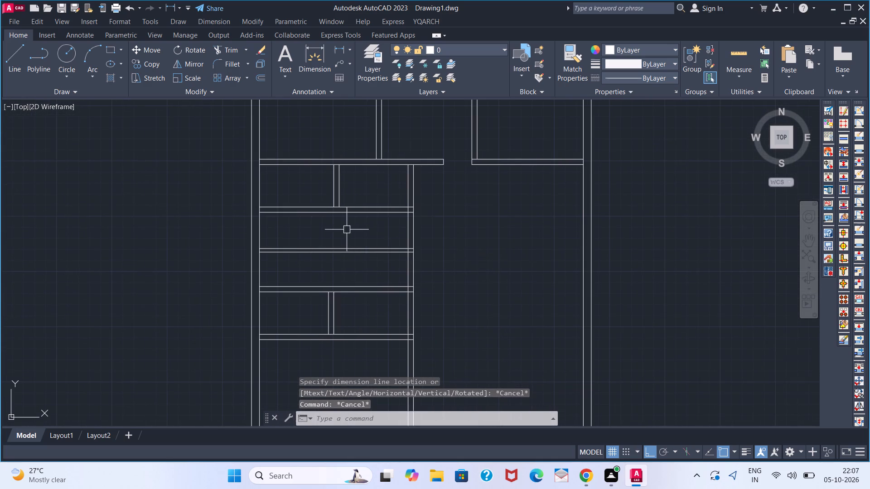
{"action": "key", "text": "o"}
{"action": "key", "text": "Return"}
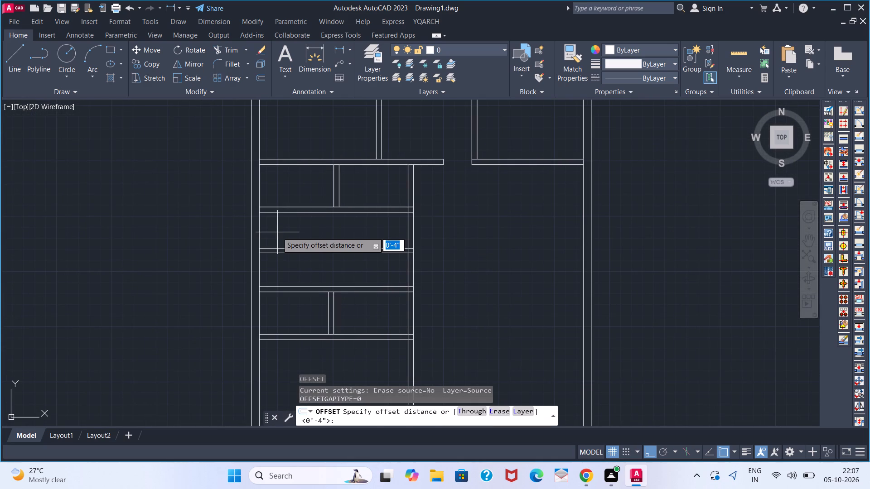
{"action": "type", "text": "10"}
{"action": "key", "text": "Return"}
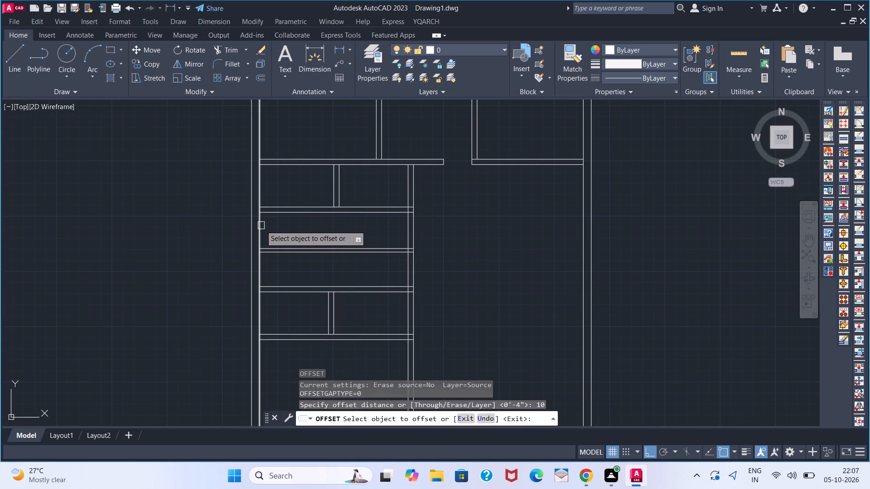
{"action": "key", "text": "Escape"}
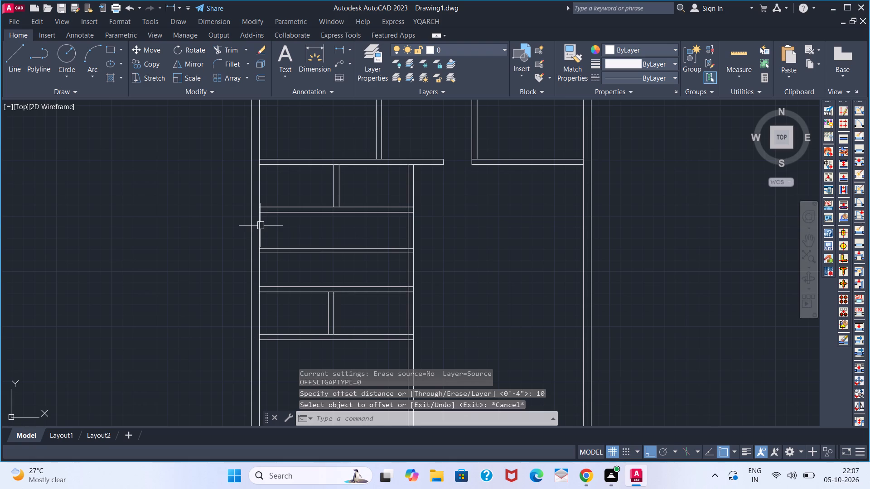
{"action": "key", "text": "space"}
{"action": "key", "text": "space"}
{"action": "left_click", "coordinate": [261, 225]}
{"action": "left_click", "coordinate": [289, 225]}
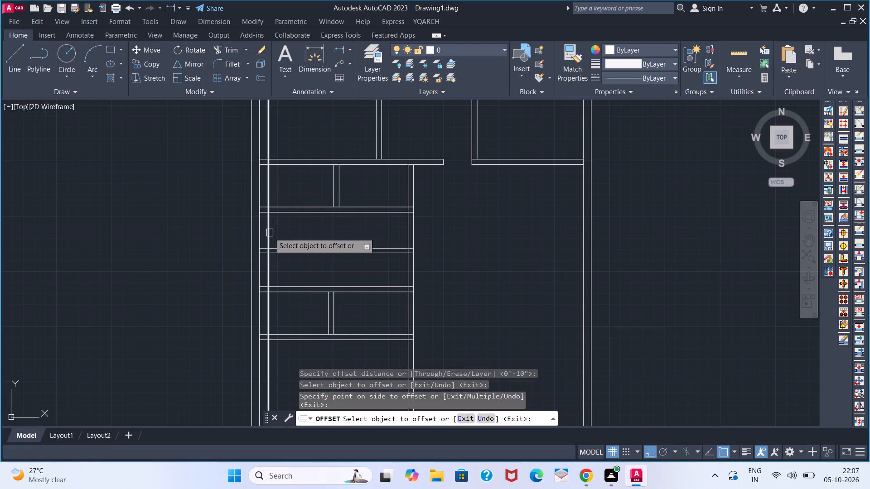
{"action": "left_click", "coordinate": [270, 233]}
{"action": "left_click", "coordinate": [340, 228]}
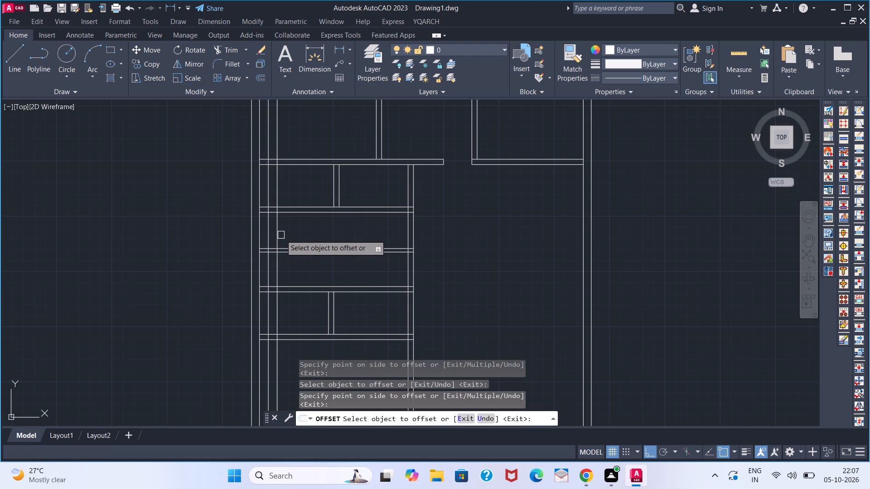
{"action": "key", "text": "space"}
Trim both 10" tread lines where they cross the horizontal walls above and below the stair space.
{"action": "type", "text": "TR"}
{"action": "key", "text": "space"}
{"action": "scroll", "coordinate": [273, 211], "scroll_direction": "up", "scroll_amount": 3}
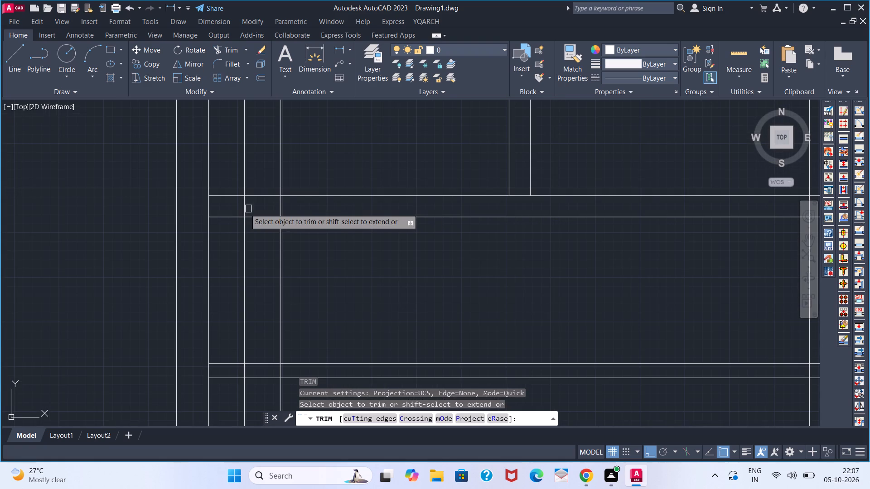
{"action": "left_click", "coordinate": [245, 209]}
{"action": "left_click", "coordinate": [279, 205]}
{"action": "scroll", "coordinate": [288, 219], "scroll_direction": "down", "scroll_amount": 3}
{"action": "middle_click_drag", "start_coordinate": [300, 249], "coordinate": [301, 241]}
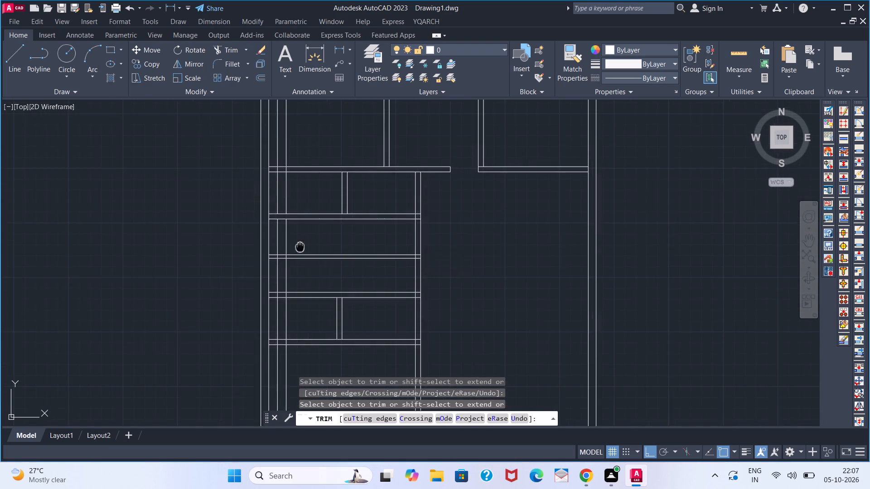
{"action": "middle_click_drag", "start_coordinate": [301, 241], "coordinate": [332, 182]}
{"action": "scroll", "coordinate": [310, 234], "scroll_direction": "up", "scroll_amount": 4}
{"action": "left_click", "coordinate": [291, 204]}
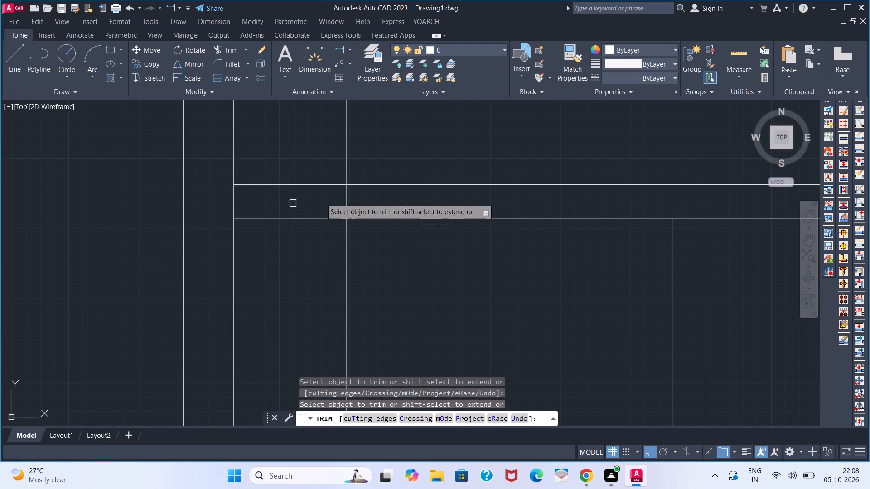
{"action": "left_click", "coordinate": [344, 201]}
{"action": "key", "text": "space"}
Erase the leftover tread line pairs below and above the stair space, keeping only the segments inside it.
{"action": "scroll", "coordinate": [370, 237], "scroll_direction": "down", "scroll_amount": 3}
{"action": "left_click", "coordinate": [371, 238]}
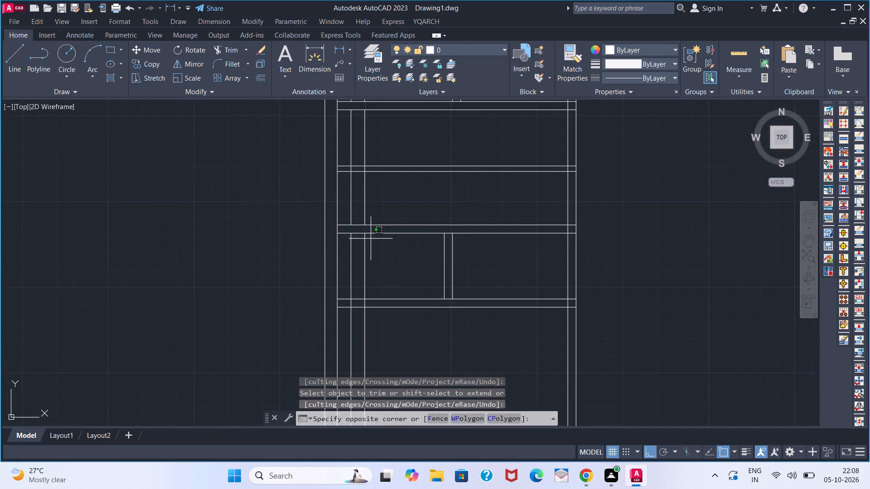
{"action": "left_click", "coordinate": [342, 263]}
{"action": "key", "text": "Delete"}
{"action": "middle_click_drag", "start_coordinate": [344, 248], "coordinate": [348, 334]}
{"action": "left_click", "coordinate": [365, 157]}
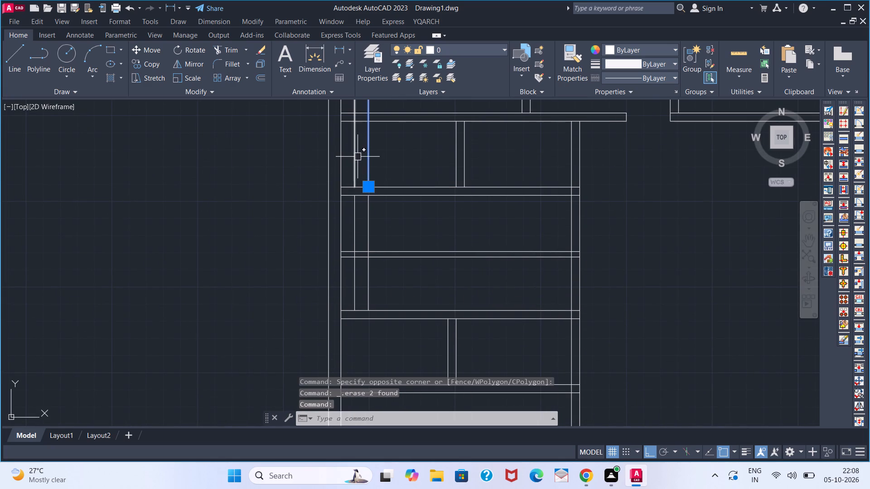
{"action": "left_click", "coordinate": [358, 157]}
{"action": "key", "text": "Delete"}
Offset the stair's last tread line 10" away from the left outer wall repeatedly, adding eight tread lines.
{"action": "scroll", "coordinate": [381, 171], "scroll_direction": "down", "scroll_amount": 3}
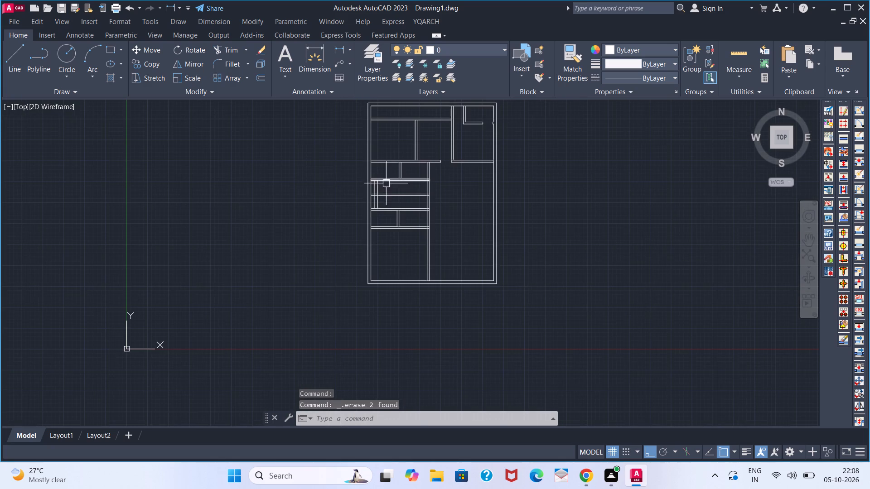
{"action": "scroll", "coordinate": [373, 201], "scroll_direction": "up", "scroll_amount": 2}
{"action": "middle_click_drag", "start_coordinate": [410, 173], "coordinate": [359, 198]}
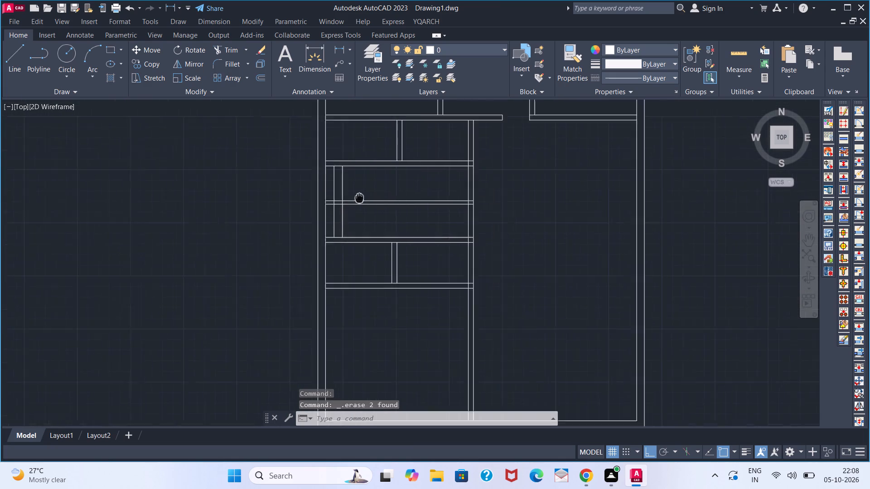
{"action": "middle_click_drag", "start_coordinate": [359, 198], "coordinate": [339, 218]}
{"action": "type", "text": "O"}
{"action": "key", "text": "space"}
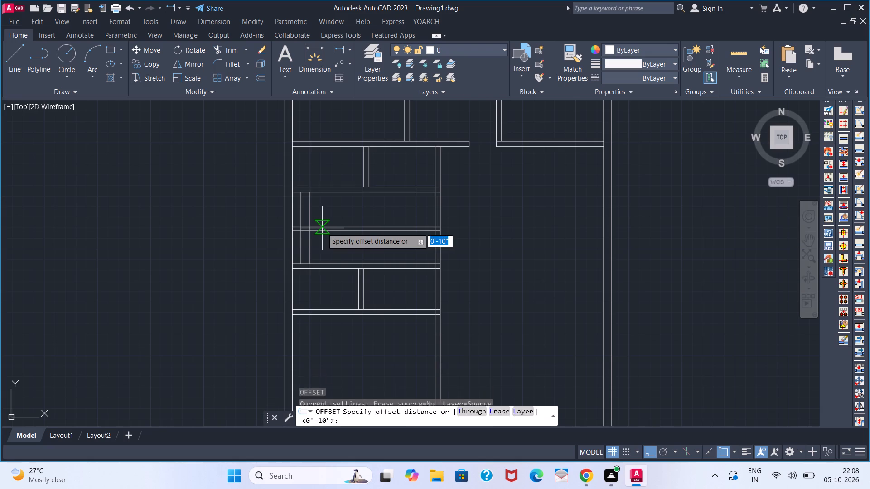
{"action": "key", "text": "space"}
{"action": "left_click", "coordinate": [313, 215]}
{"action": "left_click", "coordinate": [354, 209]}
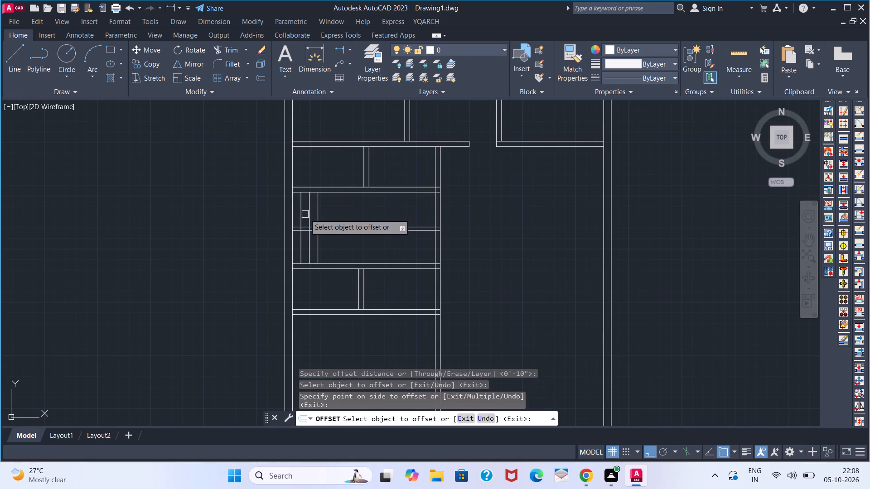
{"action": "left_click", "coordinate": [318, 214]}
{"action": "left_click", "coordinate": [338, 214]}
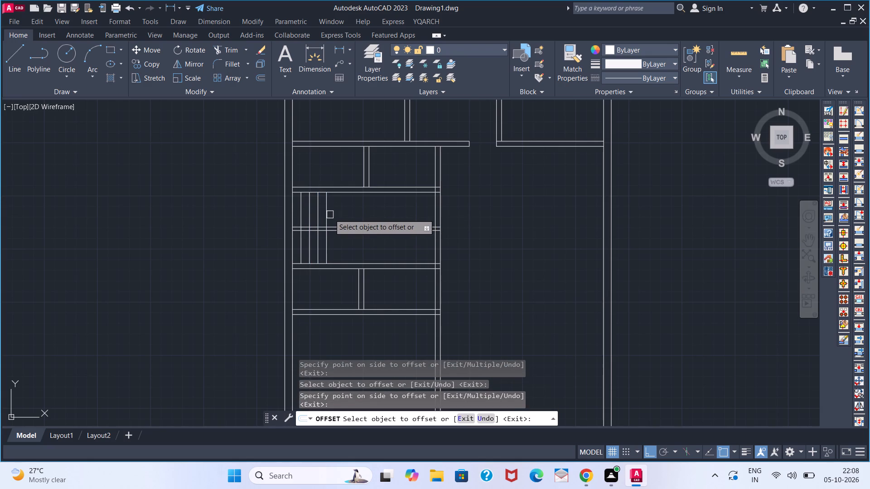
{"action": "left_click", "coordinate": [329, 214]}
{"action": "left_click", "coordinate": [360, 211]}
{"action": "left_click", "coordinate": [337, 211]}
{"action": "left_click", "coordinate": [377, 204]}
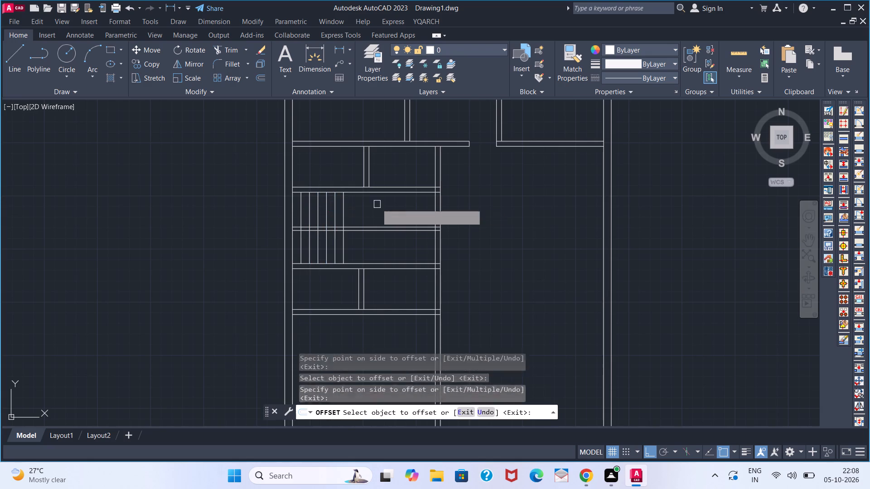
{"action": "left_click", "coordinate": [347, 216]}
{"action": "left_click", "coordinate": [378, 208]}
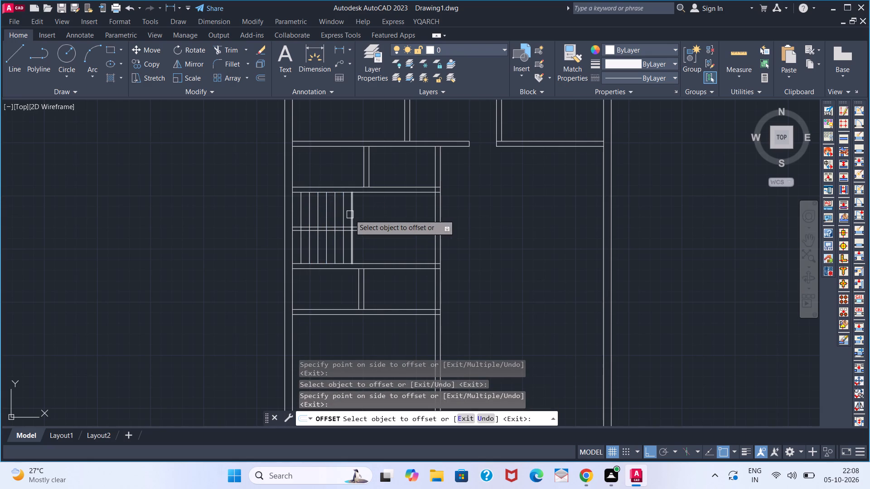
{"action": "left_click", "coordinate": [350, 215]}
{"action": "left_click", "coordinate": [411, 202]}
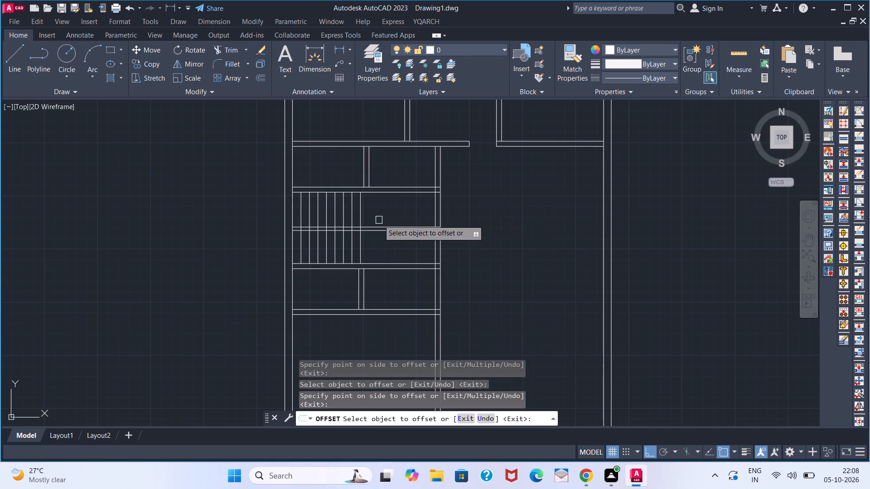
{"action": "left_click", "coordinate": [364, 217]}
{"action": "left_click", "coordinate": [403, 209]}
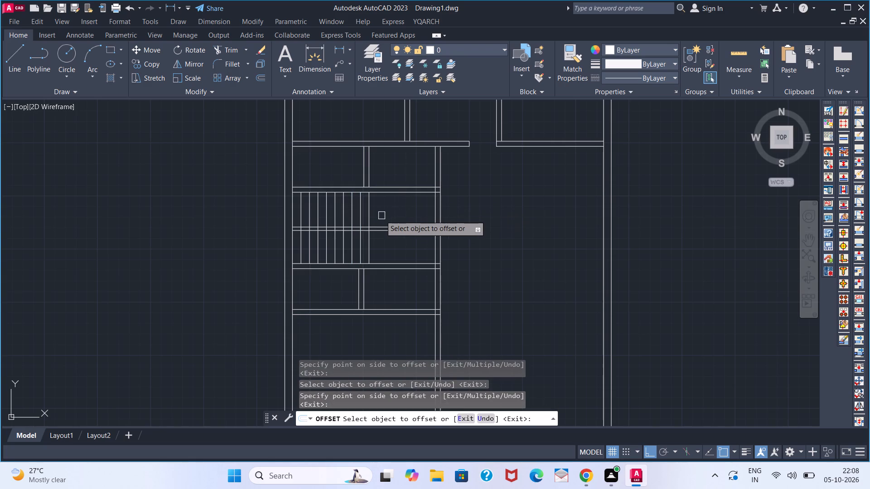
{"action": "left_click", "coordinate": [373, 216]}
{"action": "left_click", "coordinate": [369, 216]}
{"action": "left_click", "coordinate": [437, 216]}
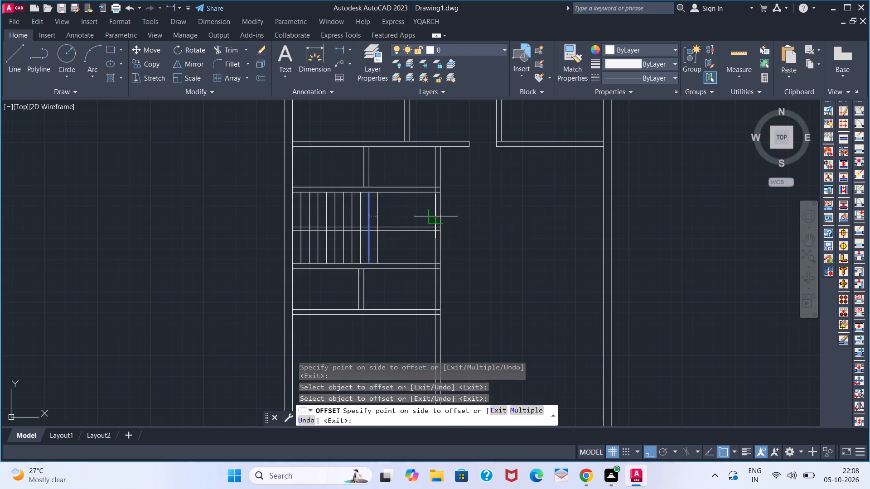
{"action": "key", "text": "space"}
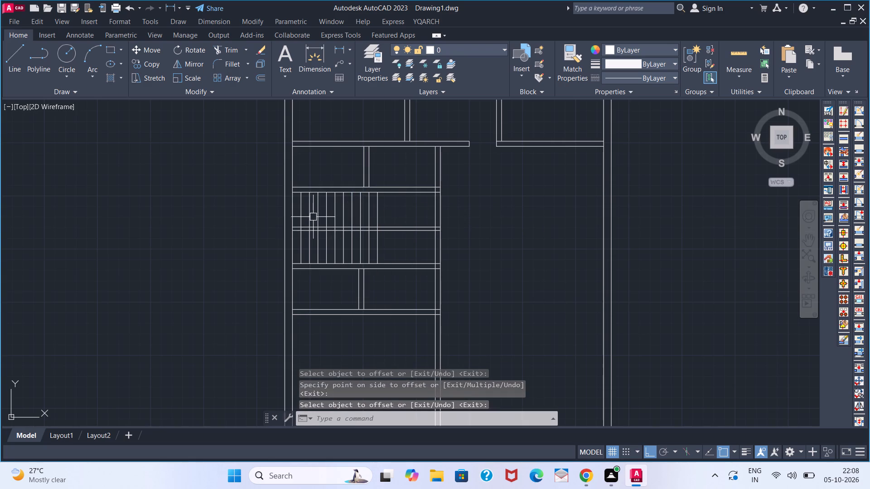
Erase the three tread lines nearest the left outer wall to clear the landing space.
{"action": "scroll", "coordinate": [310, 216], "scroll_direction": "up", "scroll_amount": 3}
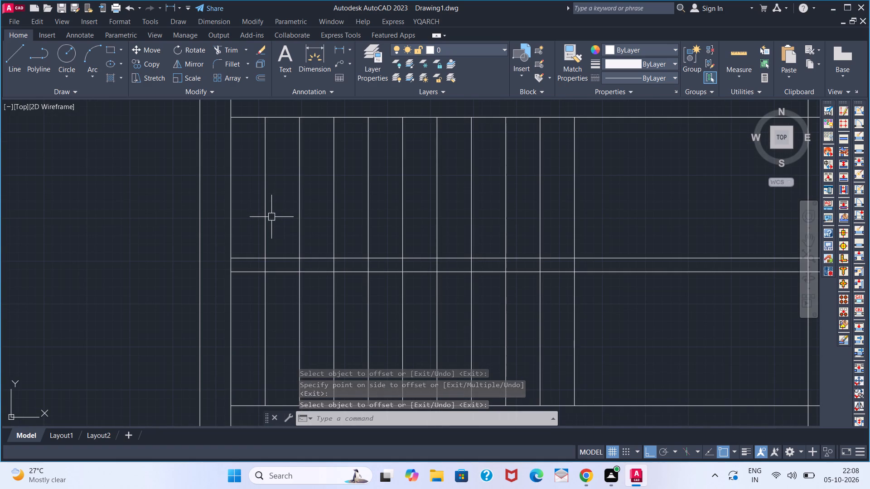
{"action": "left_click", "coordinate": [267, 219]}
{"action": "left_click", "coordinate": [301, 214]}
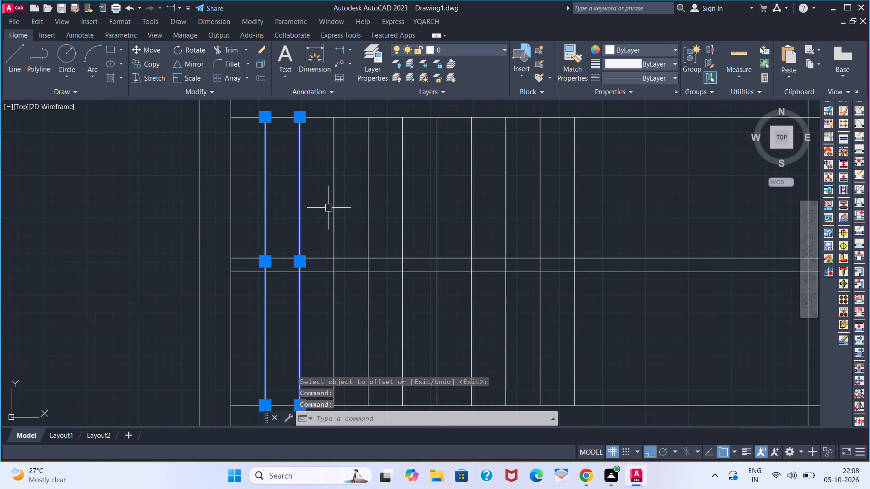
{"action": "left_click", "coordinate": [332, 208]}
{"action": "key", "text": "Delete"}
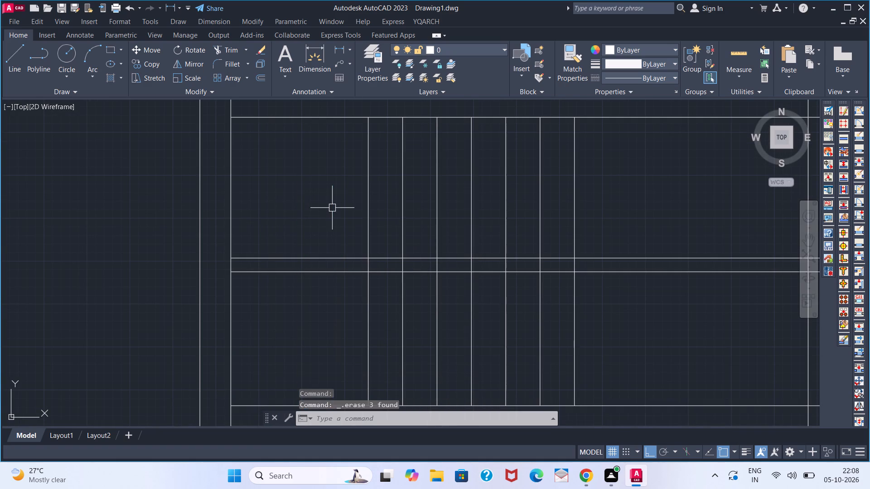
Offset the last tread line 10" away from the landing twice, adding two treads at the far end.
{"action": "scroll", "coordinate": [333, 208], "scroll_direction": "down", "scroll_amount": 2}
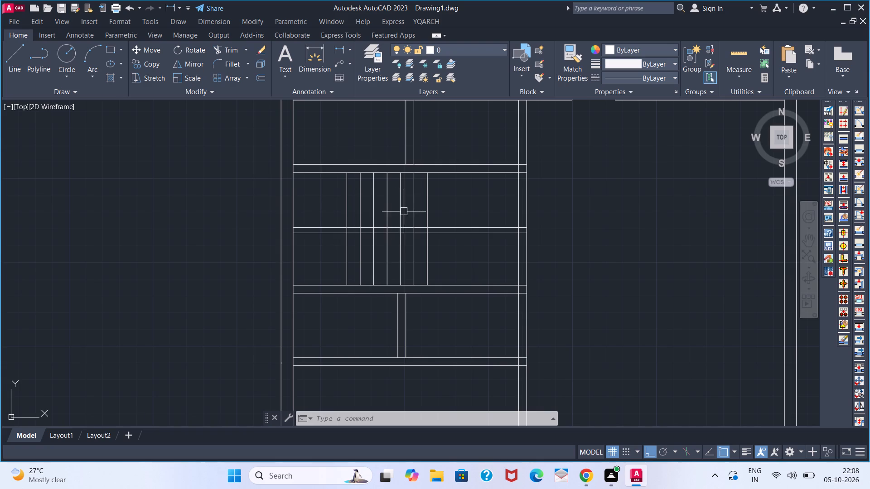
{"action": "key", "text": "o"}
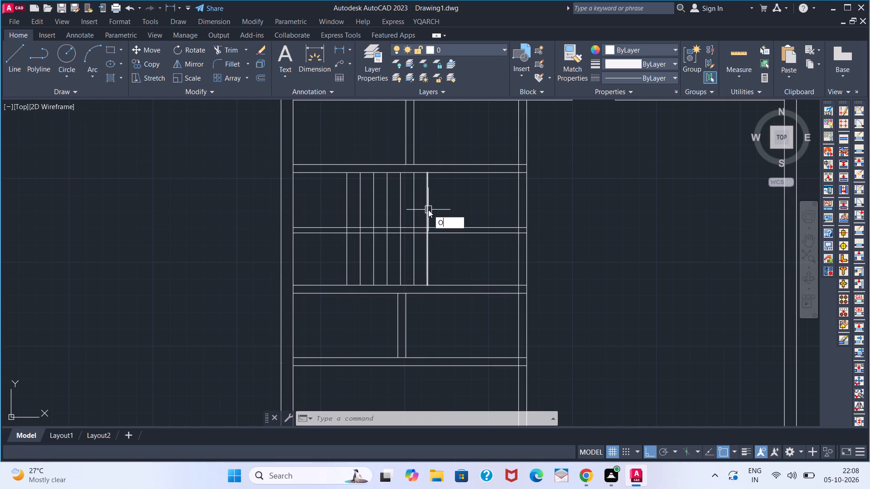
{"action": "key", "text": "Return"}
{"action": "type", "text": "10"}
{"action": "key", "text": "Return"}
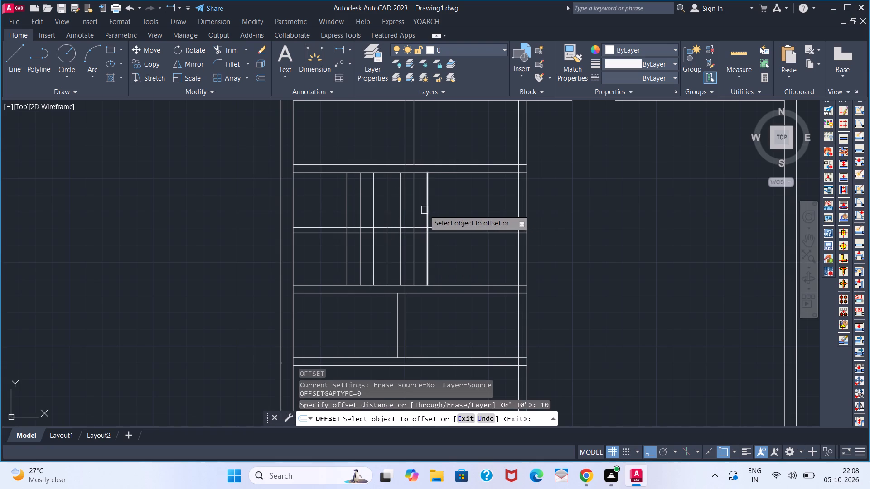
{"action": "left_click", "coordinate": [425, 212]}
{"action": "left_click", "coordinate": [436, 214]}
{"action": "left_click", "coordinate": [440, 216]}
{"action": "left_click", "coordinate": [464, 216]}
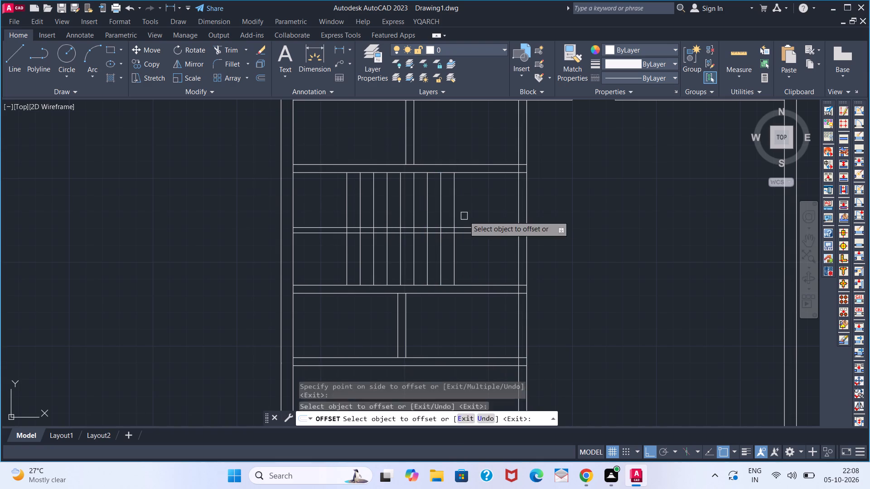
{"action": "key", "text": "space"}
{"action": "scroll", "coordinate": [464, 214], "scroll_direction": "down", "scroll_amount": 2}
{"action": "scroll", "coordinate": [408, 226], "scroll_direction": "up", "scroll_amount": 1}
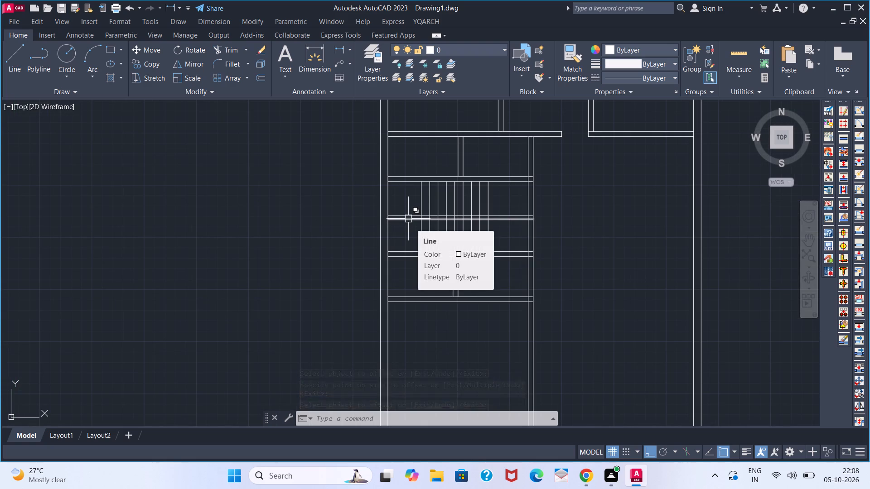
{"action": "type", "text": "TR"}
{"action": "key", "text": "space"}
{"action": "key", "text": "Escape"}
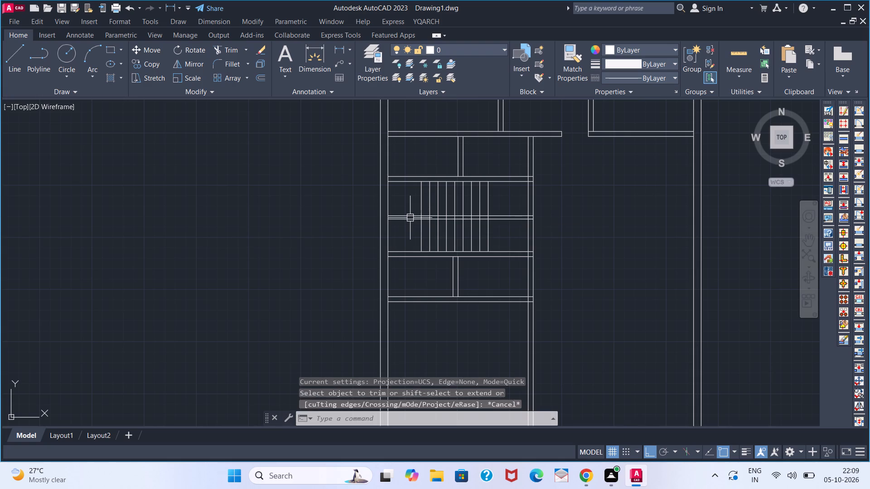
Draw two diagonal lines across the landing, from the first tread's intersections with the divider lines to the outer wall's lower and upper corners.
{"action": "key", "text": "l"}
{"action": "key", "text": "Return"}
{"action": "scroll", "coordinate": [419, 219], "scroll_direction": "up", "scroll_amount": 1}
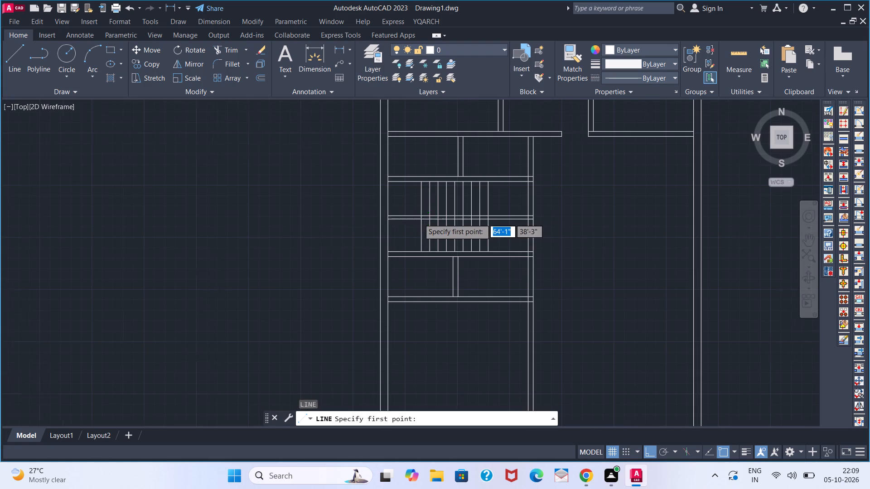
{"action": "scroll", "coordinate": [419, 219], "scroll_direction": "up", "scroll_amount": 2}
{"action": "left_click", "coordinate": [419, 219]}
{"action": "left_click", "coordinate": [288, 344]}
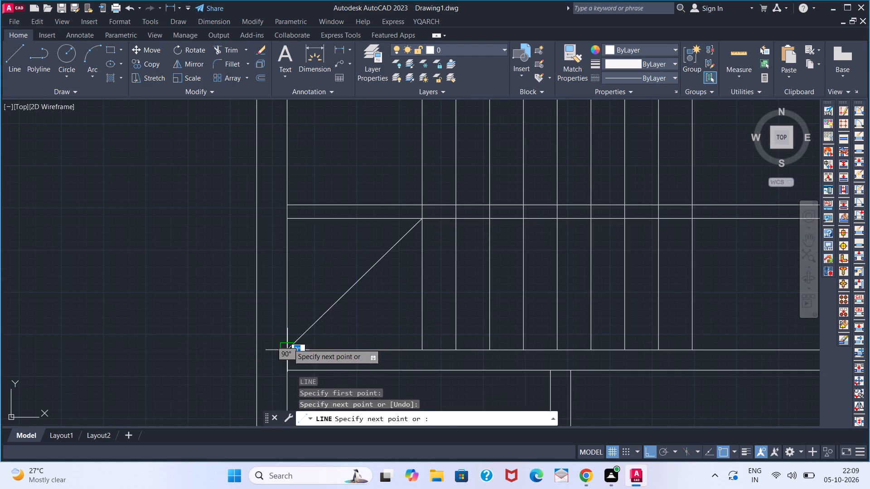
{"action": "key", "text": "space"}
{"action": "key", "text": "space"}
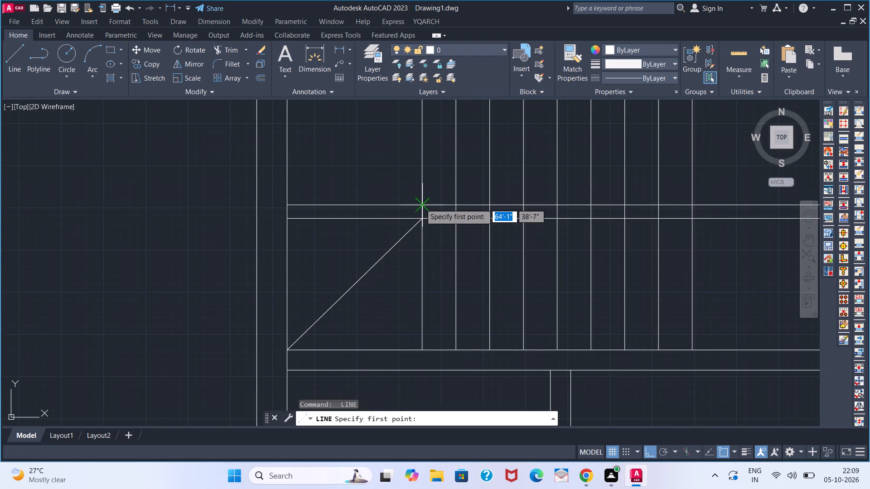
{"action": "scroll", "coordinate": [420, 204], "scroll_direction": "down", "scroll_amount": 2}
{"action": "left_click", "coordinate": [420, 204]}
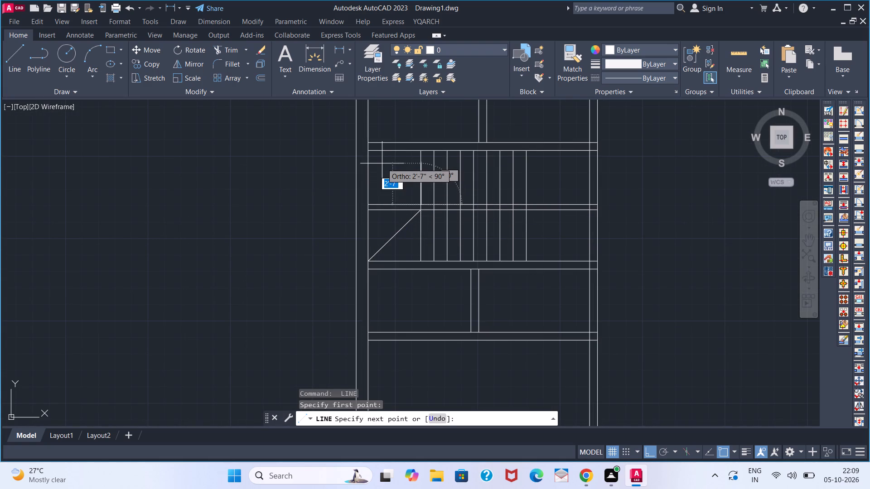
{"action": "left_click", "coordinate": [372, 156]}
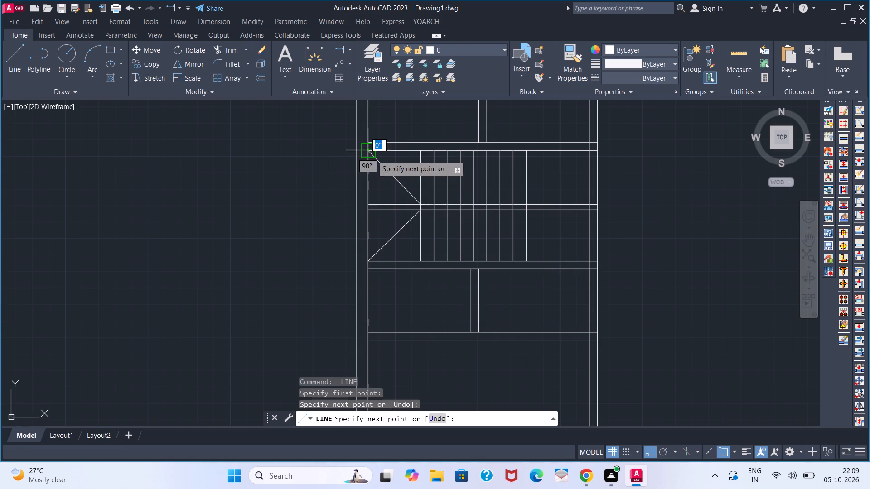
{"action": "key", "text": "space"}
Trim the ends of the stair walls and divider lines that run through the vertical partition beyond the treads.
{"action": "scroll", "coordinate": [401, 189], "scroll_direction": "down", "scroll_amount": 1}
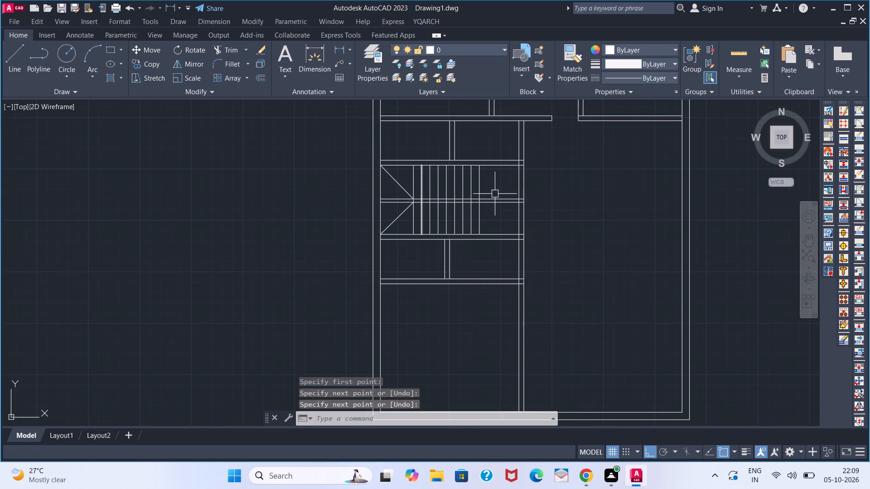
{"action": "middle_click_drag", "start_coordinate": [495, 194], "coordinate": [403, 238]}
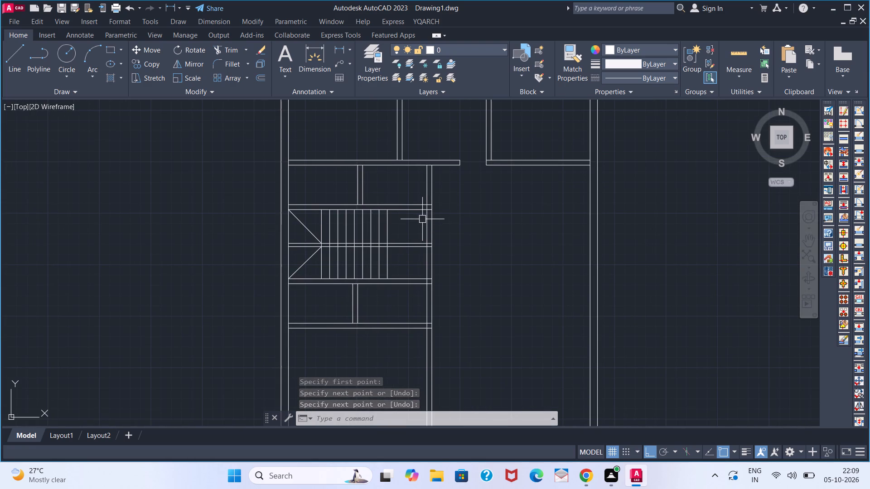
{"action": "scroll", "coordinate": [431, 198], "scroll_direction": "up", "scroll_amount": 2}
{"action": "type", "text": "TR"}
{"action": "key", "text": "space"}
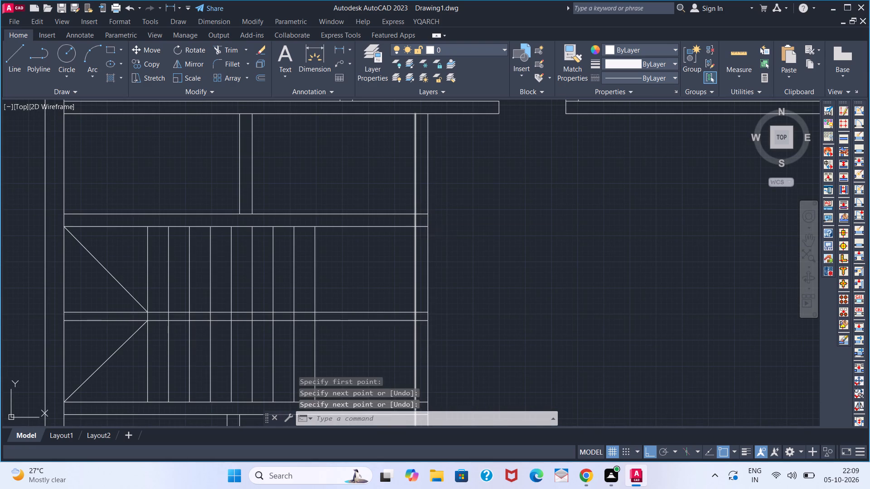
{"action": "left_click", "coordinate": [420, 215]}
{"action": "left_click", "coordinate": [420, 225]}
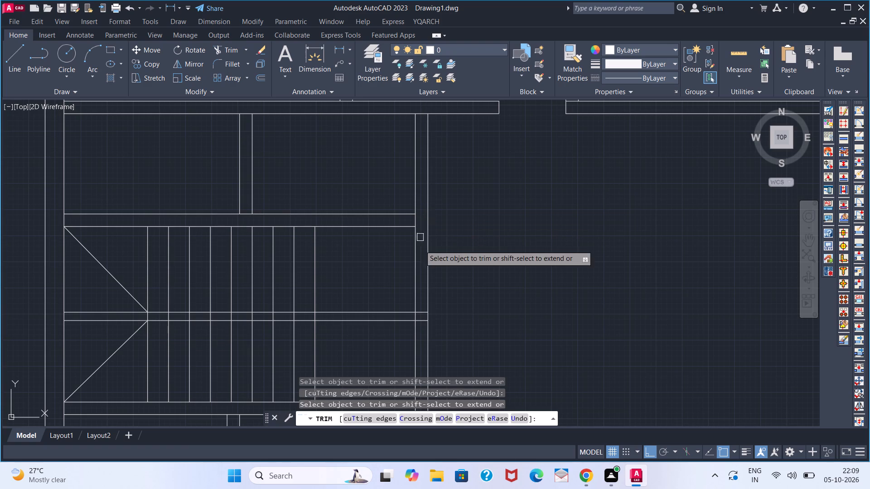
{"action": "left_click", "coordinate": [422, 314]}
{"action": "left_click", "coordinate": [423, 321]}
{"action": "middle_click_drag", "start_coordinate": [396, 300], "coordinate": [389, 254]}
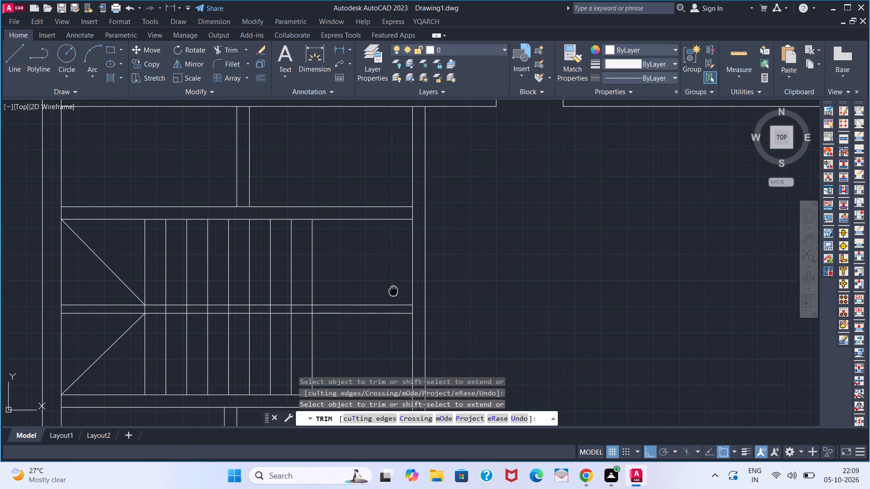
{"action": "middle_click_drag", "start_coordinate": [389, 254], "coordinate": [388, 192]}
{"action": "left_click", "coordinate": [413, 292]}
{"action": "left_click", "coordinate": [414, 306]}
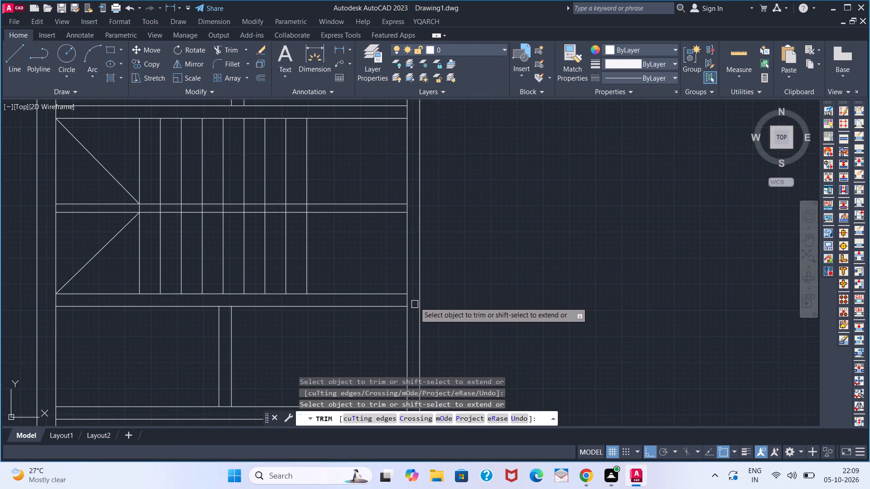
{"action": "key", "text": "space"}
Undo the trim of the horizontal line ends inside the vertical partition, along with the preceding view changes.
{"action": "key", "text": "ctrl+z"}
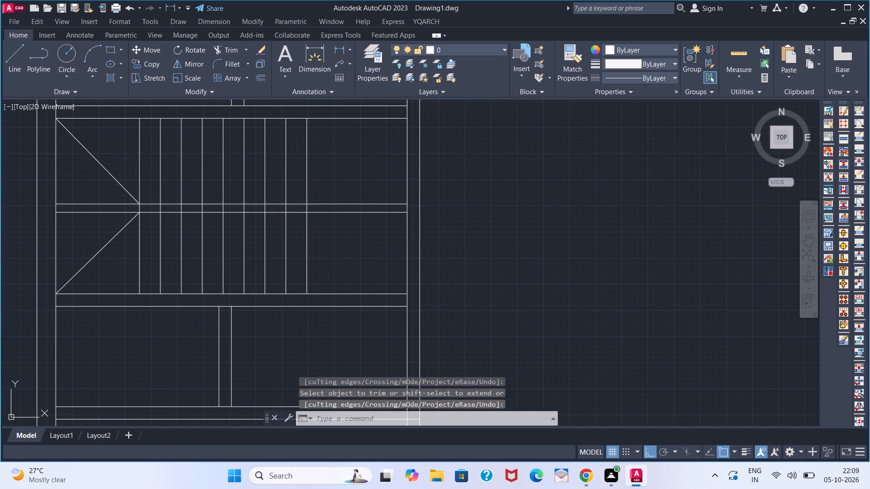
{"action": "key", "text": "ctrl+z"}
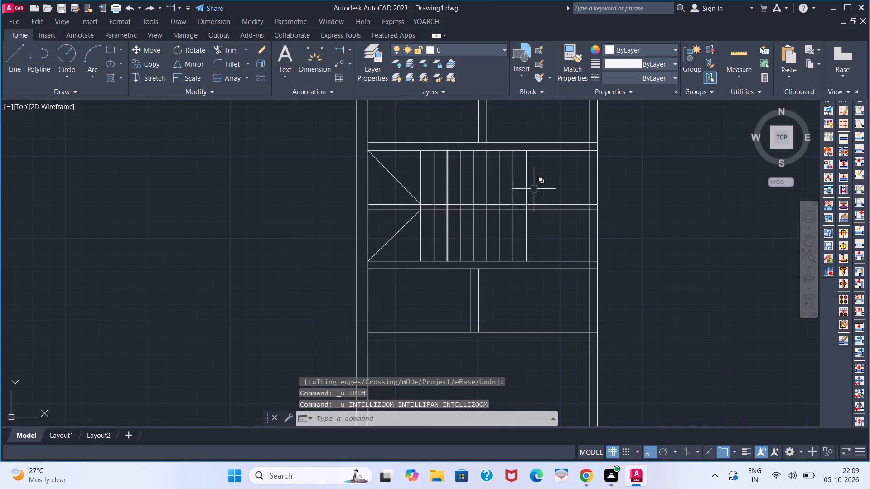
Trim the vertical partition lines across both stair flight openings and between the upper stair wall and the room wall above.
{"action": "middle_click_drag", "start_coordinate": [561, 182], "coordinate": [423, 201]}
{"action": "middle_click_drag", "start_coordinate": [423, 201], "coordinate": [411, 204]}
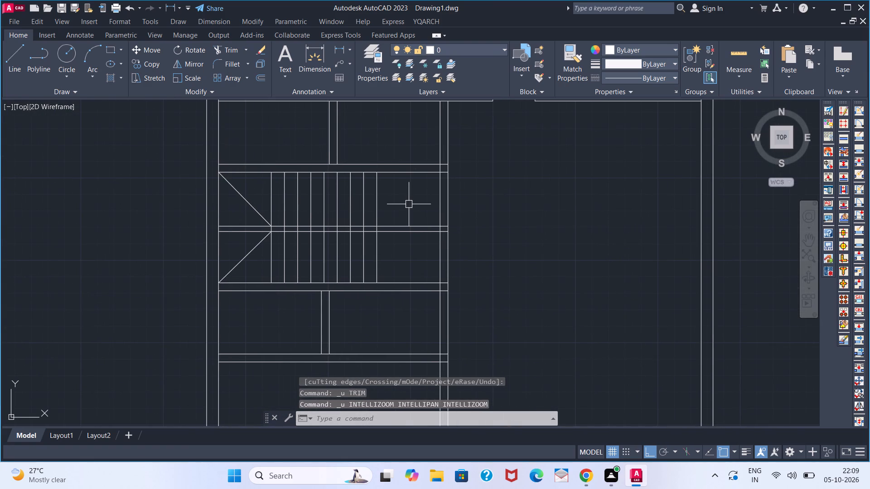
{"action": "type", "text": "TR"}
{"action": "key", "text": "space"}
{"action": "left_click", "coordinate": [417, 199]}
{"action": "left_click", "coordinate": [449, 193]}
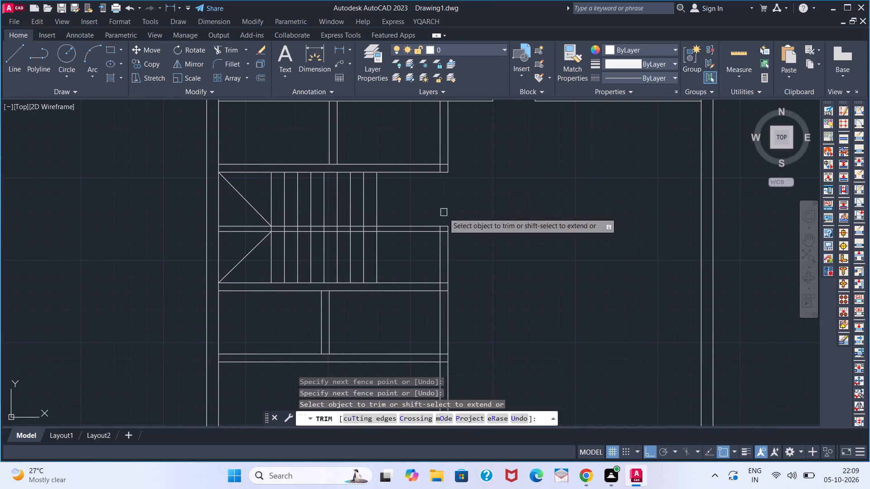
{"action": "left_click", "coordinate": [441, 246]}
{"action": "left_click", "coordinate": [448, 245]}
{"action": "left_click", "coordinate": [452, 141]}
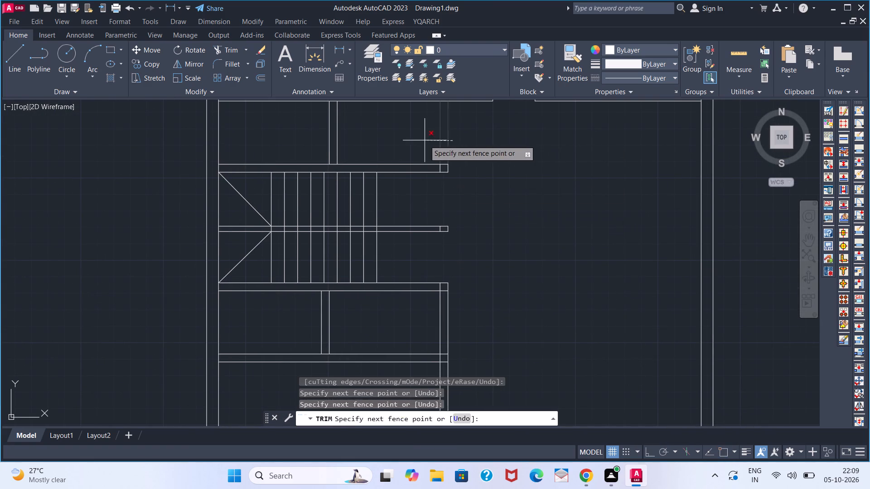
{"action": "left_click", "coordinate": [425, 140]}
{"action": "middle_click_drag", "start_coordinate": [425, 140], "coordinate": [415, 174]}
{"action": "scroll", "coordinate": [432, 193], "scroll_direction": "up", "scroll_amount": 2}
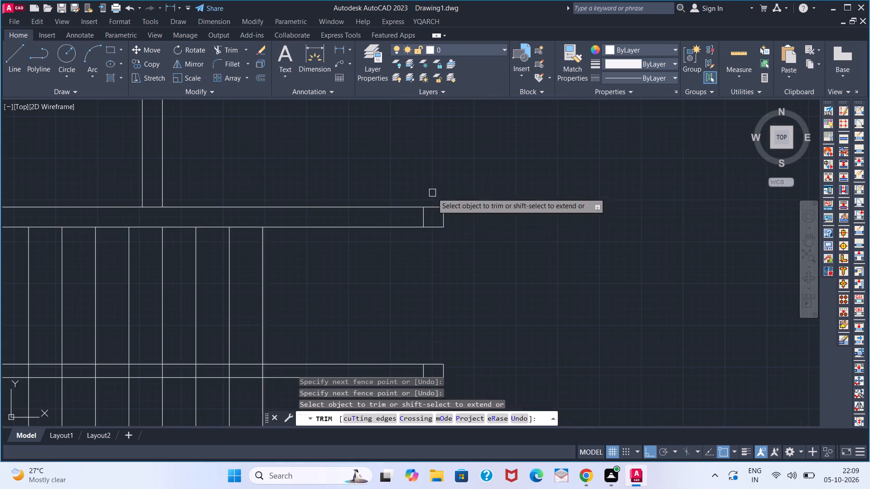
{"action": "scroll", "coordinate": [422, 218], "scroll_direction": "down", "scroll_amount": 3}
{"action": "middle_click_drag", "start_coordinate": [419, 244], "coordinate": [377, 209]}
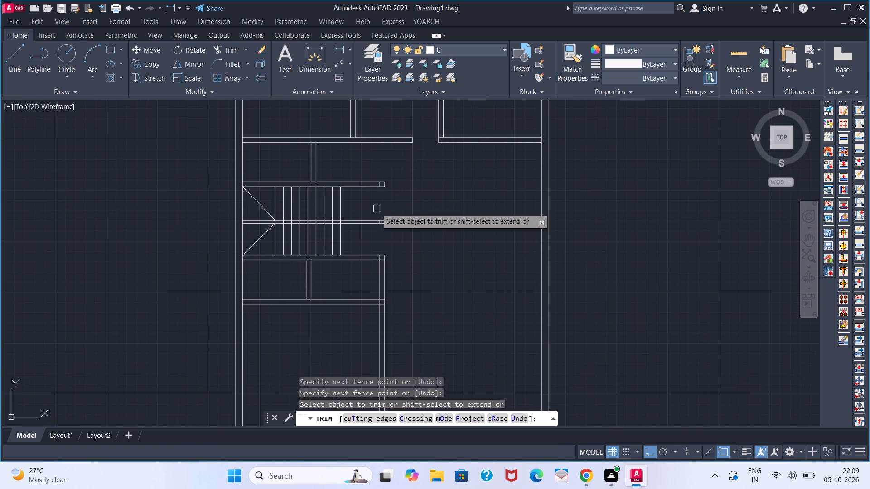
{"action": "key", "text": "space"}
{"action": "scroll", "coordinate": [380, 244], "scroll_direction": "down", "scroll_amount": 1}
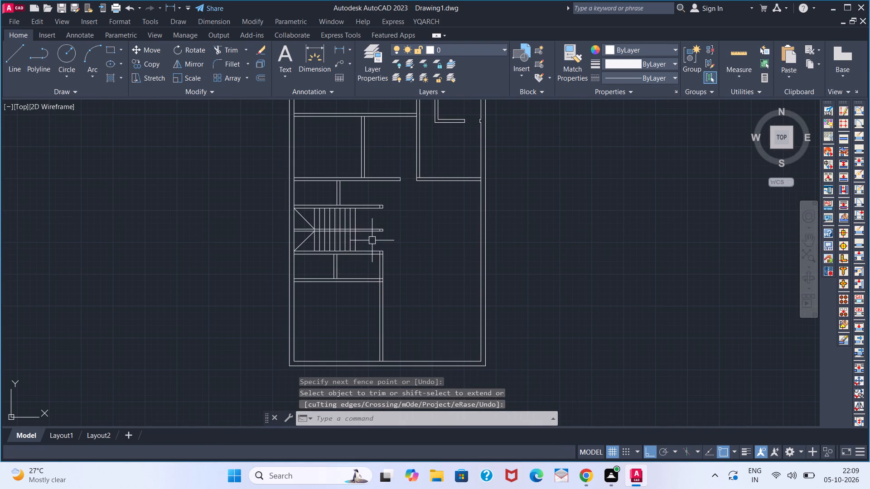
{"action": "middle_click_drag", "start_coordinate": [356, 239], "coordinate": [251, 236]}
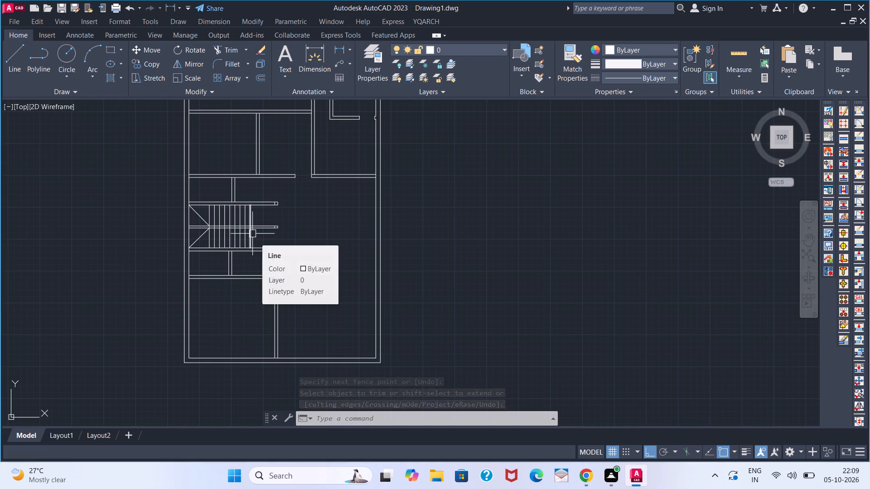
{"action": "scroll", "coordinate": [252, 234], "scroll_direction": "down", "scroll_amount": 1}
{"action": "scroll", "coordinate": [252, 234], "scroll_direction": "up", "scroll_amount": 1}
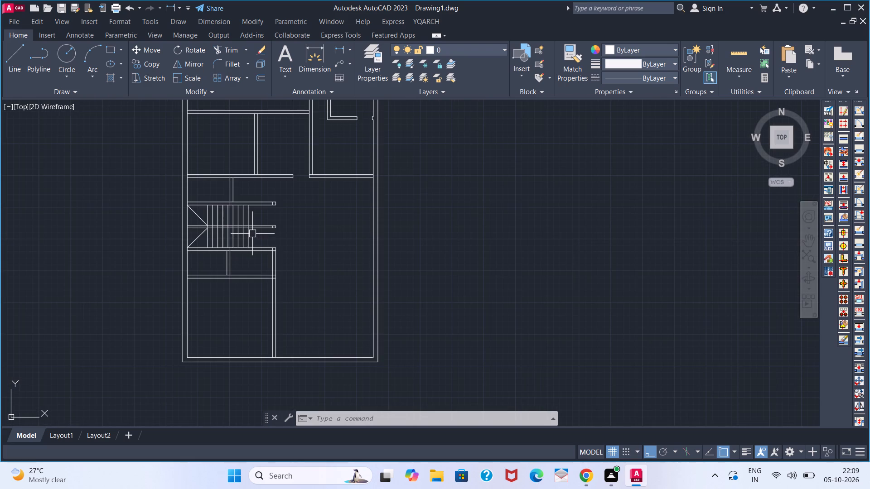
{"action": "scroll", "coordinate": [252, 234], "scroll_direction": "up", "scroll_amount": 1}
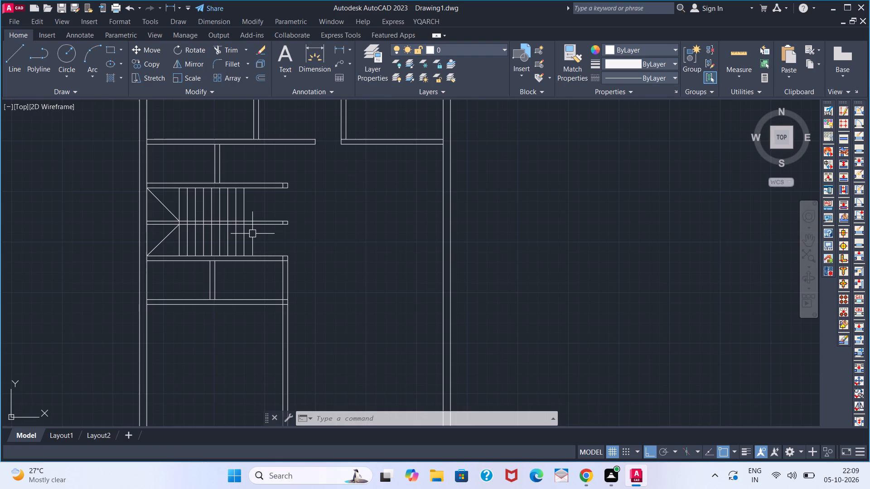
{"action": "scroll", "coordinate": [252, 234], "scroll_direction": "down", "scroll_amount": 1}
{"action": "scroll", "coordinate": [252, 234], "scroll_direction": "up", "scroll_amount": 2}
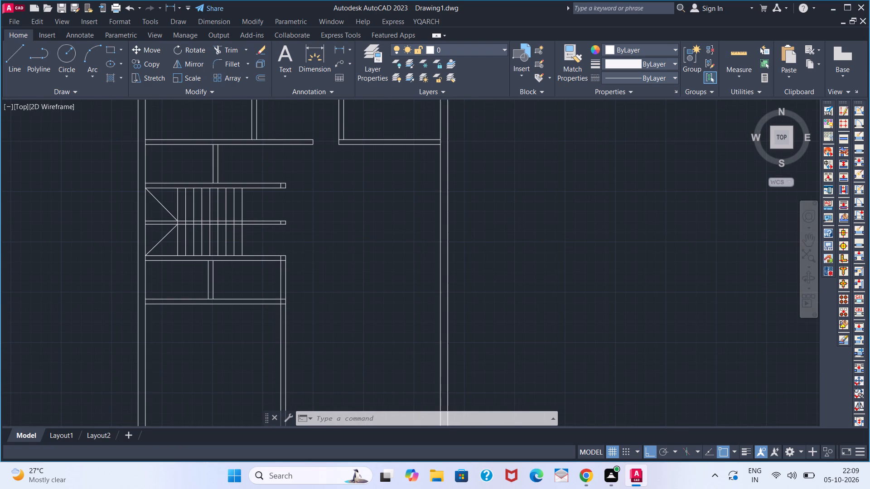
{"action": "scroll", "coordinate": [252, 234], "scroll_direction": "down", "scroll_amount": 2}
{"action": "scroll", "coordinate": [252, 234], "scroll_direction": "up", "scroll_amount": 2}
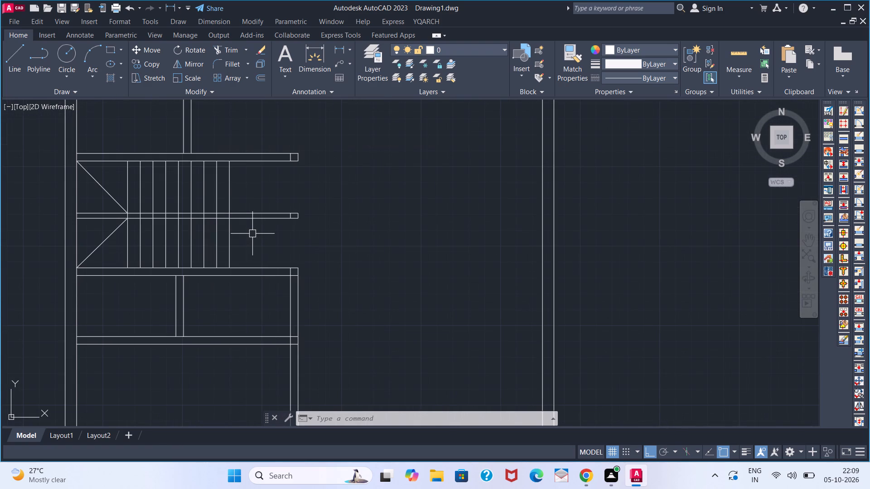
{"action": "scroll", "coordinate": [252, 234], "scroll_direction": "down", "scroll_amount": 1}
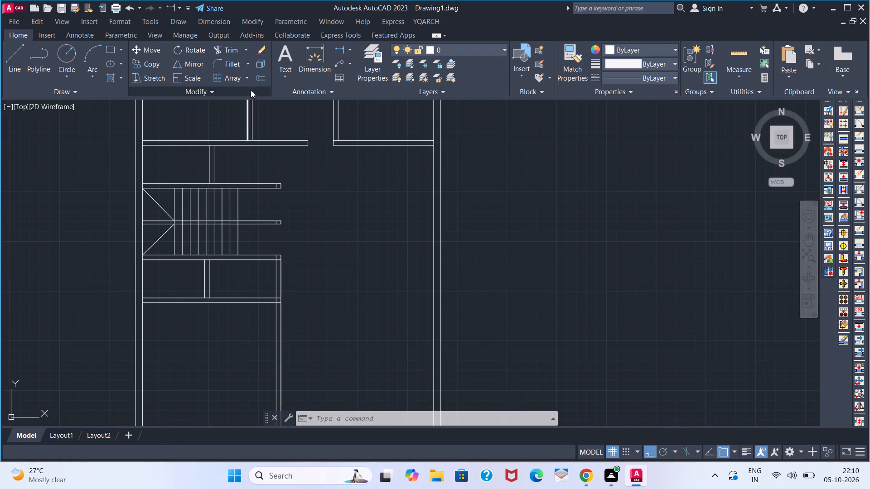
Measure the horizontal distance from the last tread to the partition's inner line along the upper stair wall.
{"action": "left_click", "coordinate": [338, 48]}
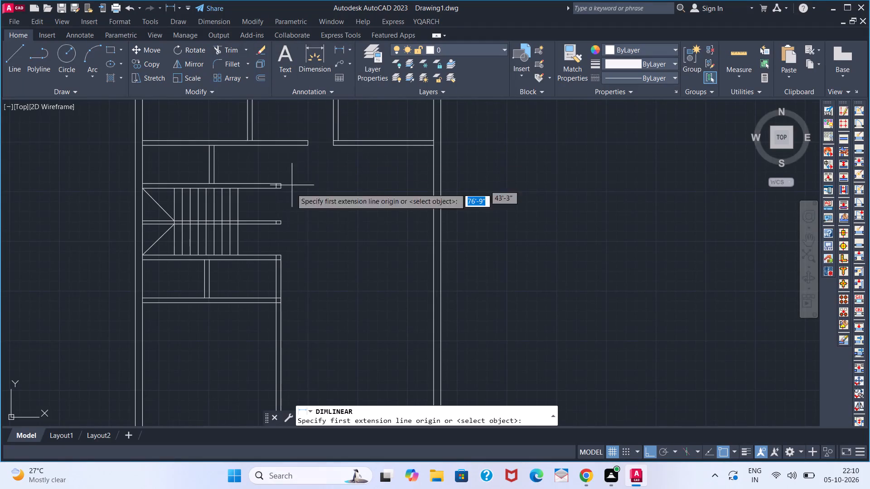
{"action": "scroll", "coordinate": [284, 214], "scroll_direction": "up", "scroll_amount": 2}
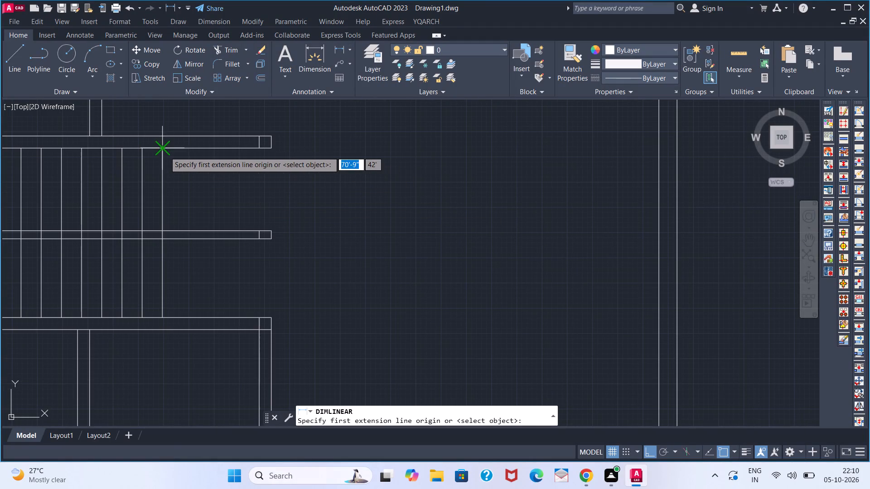
{"action": "left_click", "coordinate": [165, 152]}
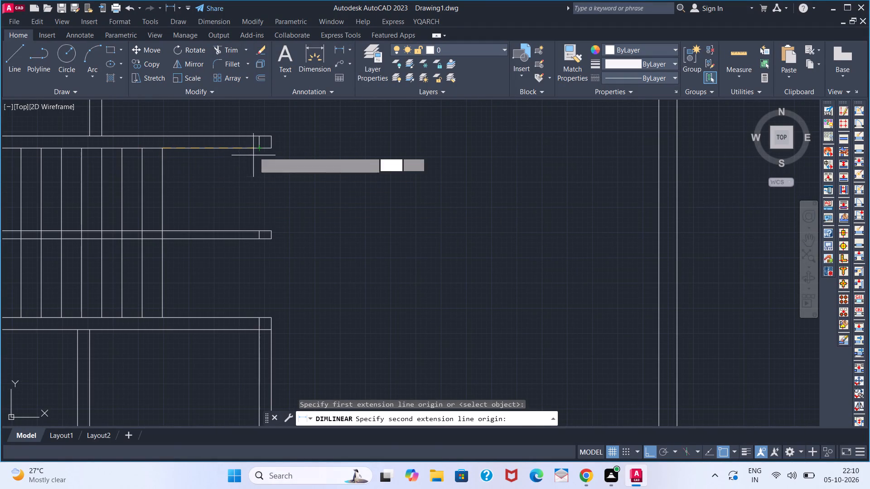
{"action": "left_click", "coordinate": [257, 147]}
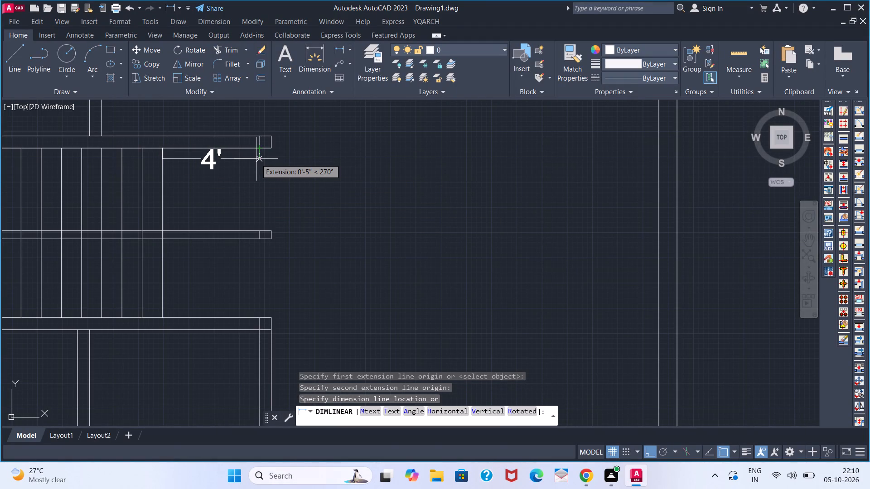
{"action": "key", "text": "Escape"}
Offset the last tread line 10" away from the landing, adding one more tread at the far end.
{"action": "key", "text": "o"}
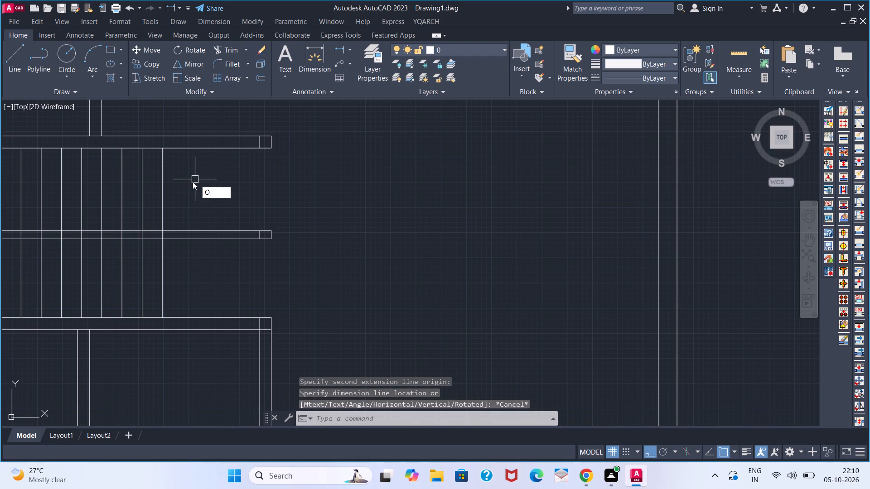
{"action": "key", "text": "Return"}
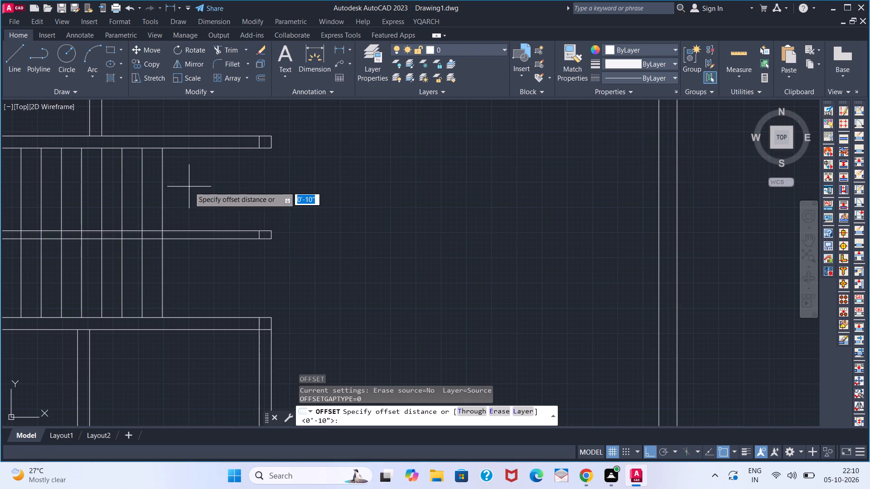
{"action": "key", "text": "Return"}
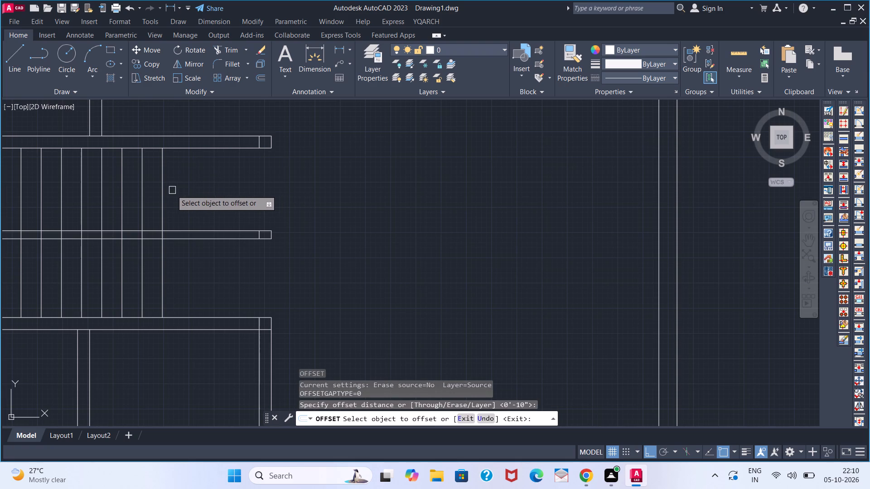
{"action": "left_click", "coordinate": [162, 190]}
{"action": "left_click", "coordinate": [223, 190]}
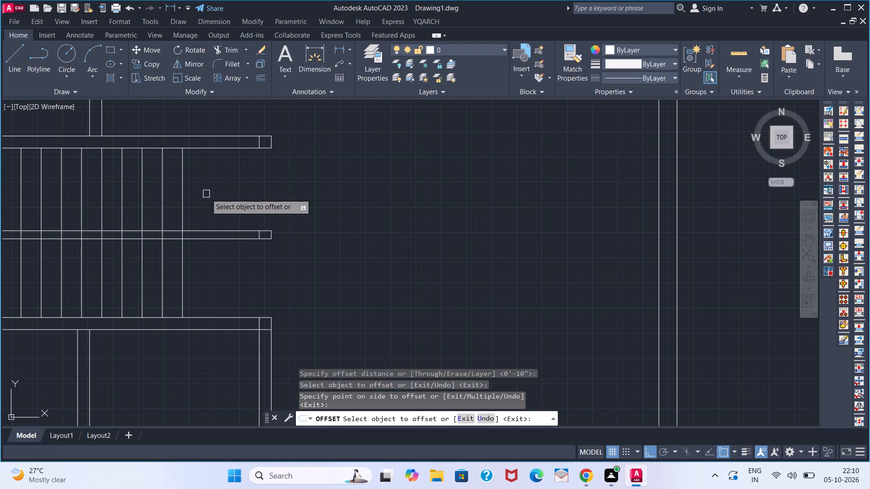
{"action": "key", "text": "space"}
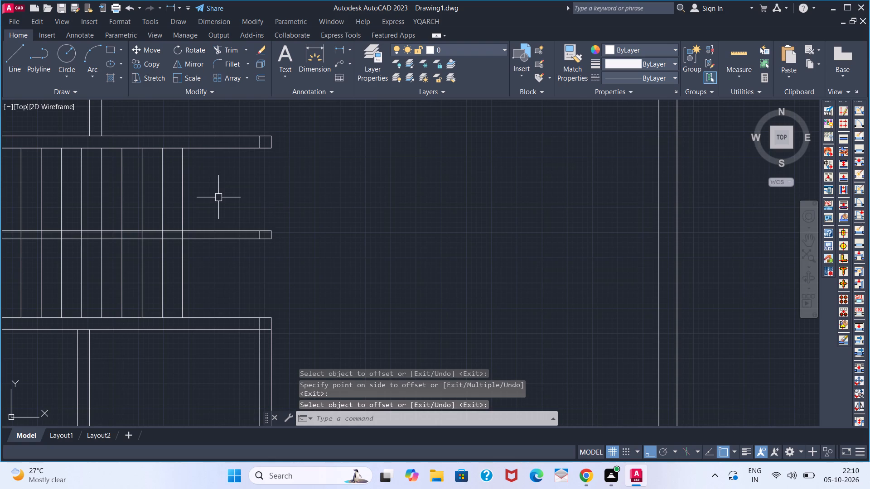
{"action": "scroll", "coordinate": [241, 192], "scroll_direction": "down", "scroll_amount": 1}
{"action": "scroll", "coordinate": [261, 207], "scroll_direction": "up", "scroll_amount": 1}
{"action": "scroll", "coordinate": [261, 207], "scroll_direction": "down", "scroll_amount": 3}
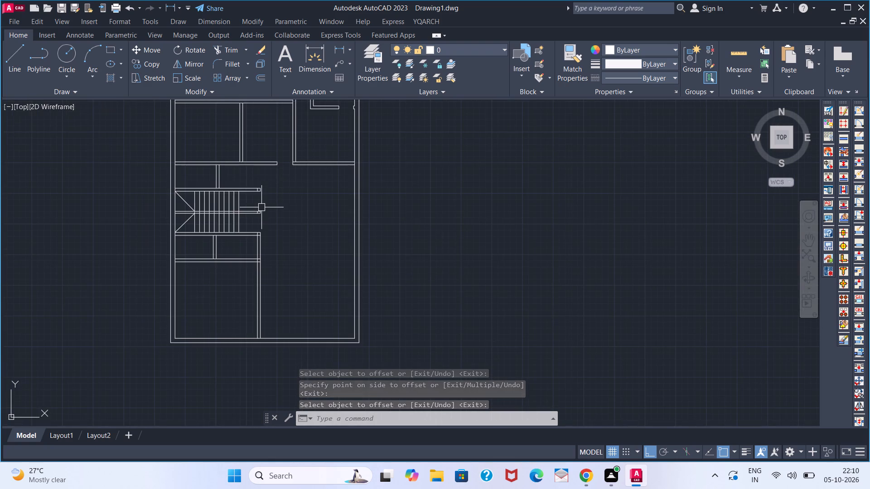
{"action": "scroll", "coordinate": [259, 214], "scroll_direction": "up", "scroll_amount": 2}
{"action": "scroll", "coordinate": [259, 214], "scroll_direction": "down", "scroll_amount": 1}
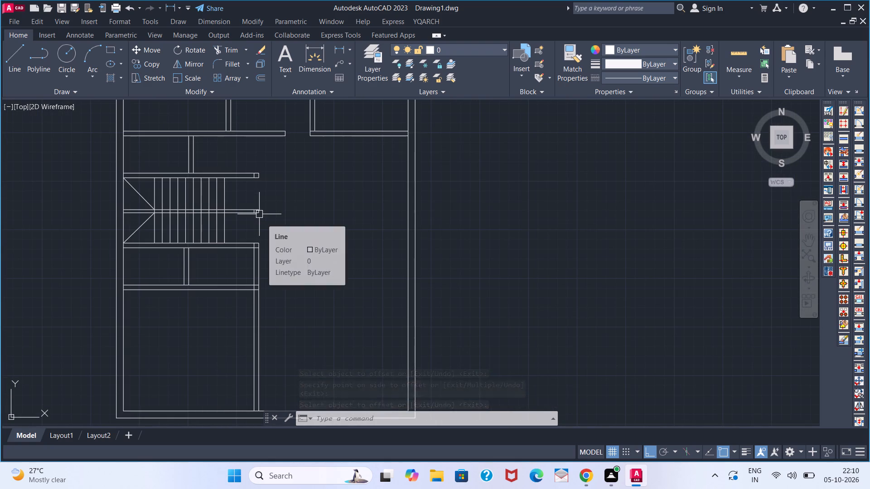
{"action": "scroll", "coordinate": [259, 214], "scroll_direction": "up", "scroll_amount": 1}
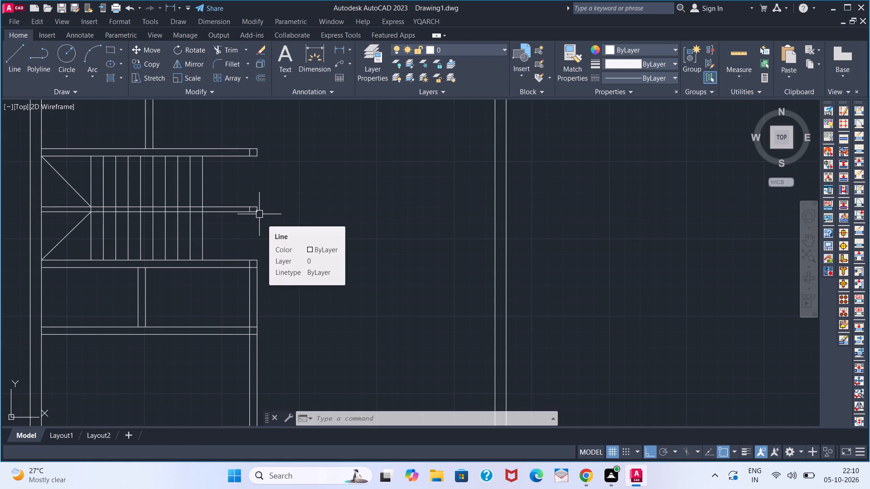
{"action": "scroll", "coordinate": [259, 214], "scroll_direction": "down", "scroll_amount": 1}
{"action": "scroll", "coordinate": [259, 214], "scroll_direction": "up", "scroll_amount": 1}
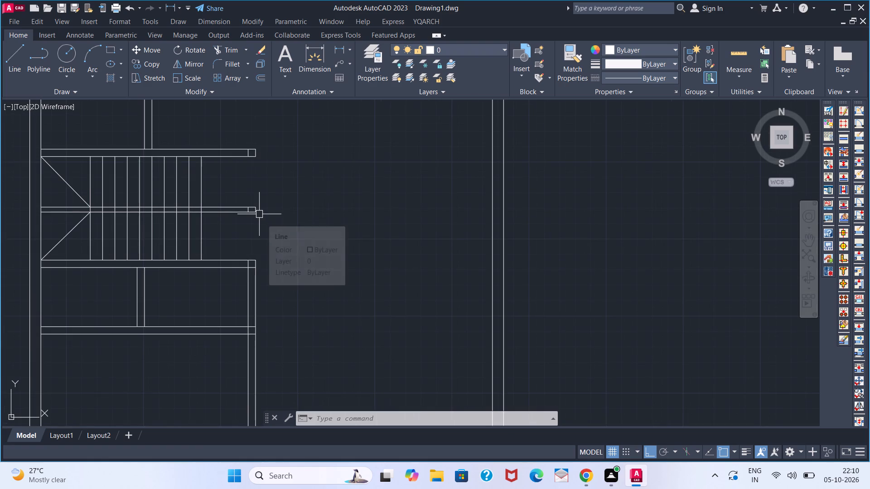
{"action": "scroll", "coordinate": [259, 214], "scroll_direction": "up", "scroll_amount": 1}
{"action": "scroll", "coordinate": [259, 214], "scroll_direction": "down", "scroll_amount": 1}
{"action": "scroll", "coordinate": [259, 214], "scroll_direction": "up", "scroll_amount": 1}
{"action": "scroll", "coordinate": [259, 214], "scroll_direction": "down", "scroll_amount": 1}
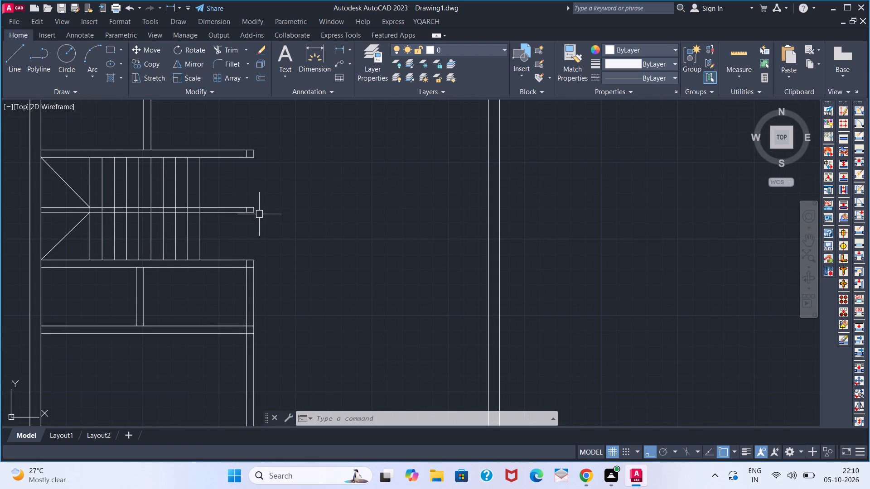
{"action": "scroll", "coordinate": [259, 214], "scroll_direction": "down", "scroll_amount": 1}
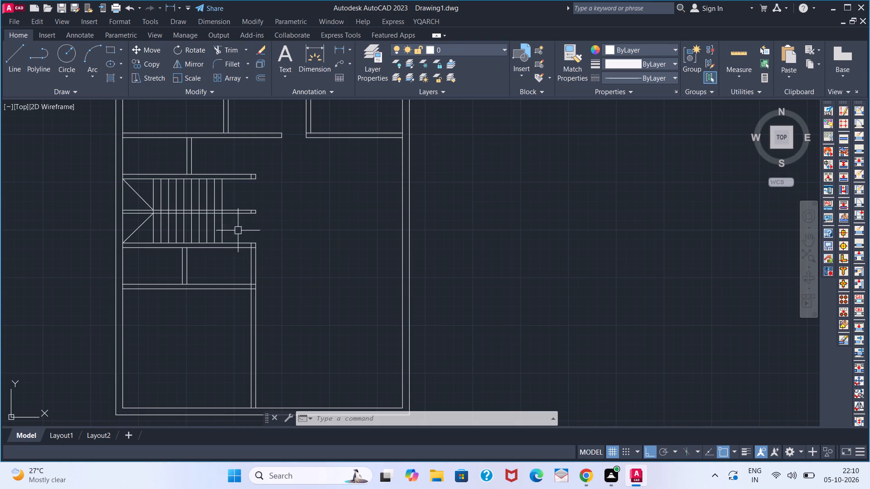
Trim the upper stair wall's free end back to the short inner partition line, removing the stub beyond it.
{"action": "key", "text": "t"}
{"action": "type", "text": "R"}
{"action": "key", "text": "space"}
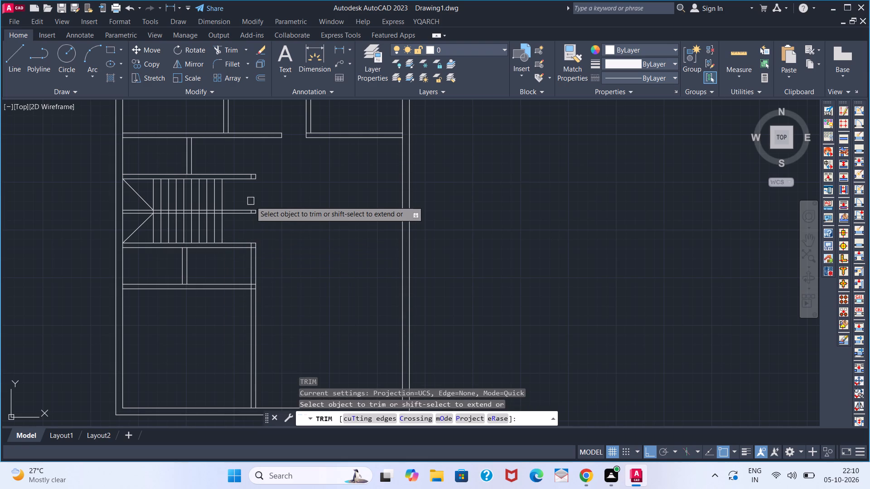
{"action": "left_click", "coordinate": [252, 171]}
{"action": "left_click", "coordinate": [252, 180]}
{"action": "scroll", "coordinate": [253, 175], "scroll_direction": "up", "scroll_amount": 3}
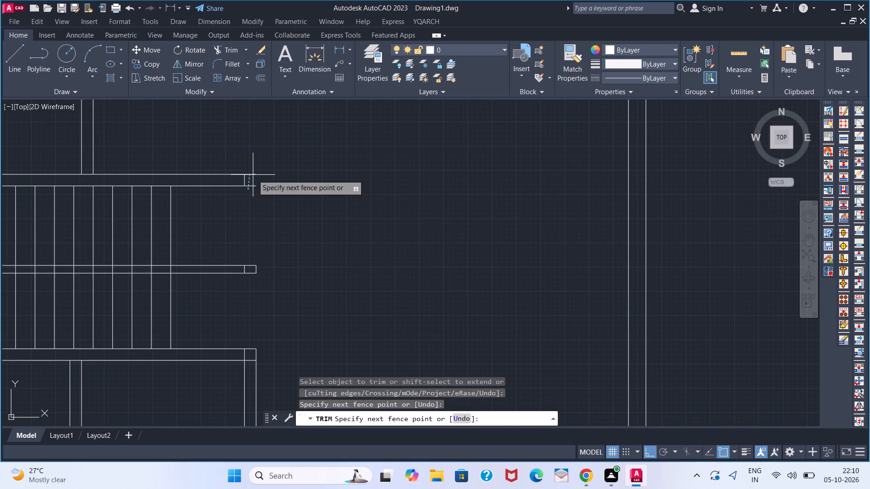
{"action": "left_click", "coordinate": [249, 175]}
{"action": "left_click", "coordinate": [249, 175]}
{"action": "left_click", "coordinate": [249, 175]}
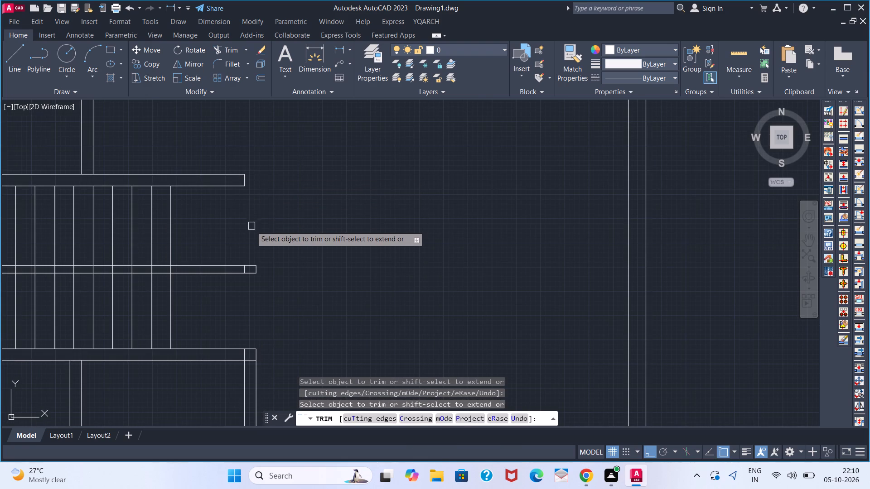
Trim the two stair divider lines back to the last tread, removing their closed end beyond it.
{"action": "scroll", "coordinate": [251, 226], "scroll_direction": "down", "scroll_amount": 1}
{"action": "left_click", "coordinate": [254, 252]}
{"action": "triple_click", "coordinate": [250, 252]}
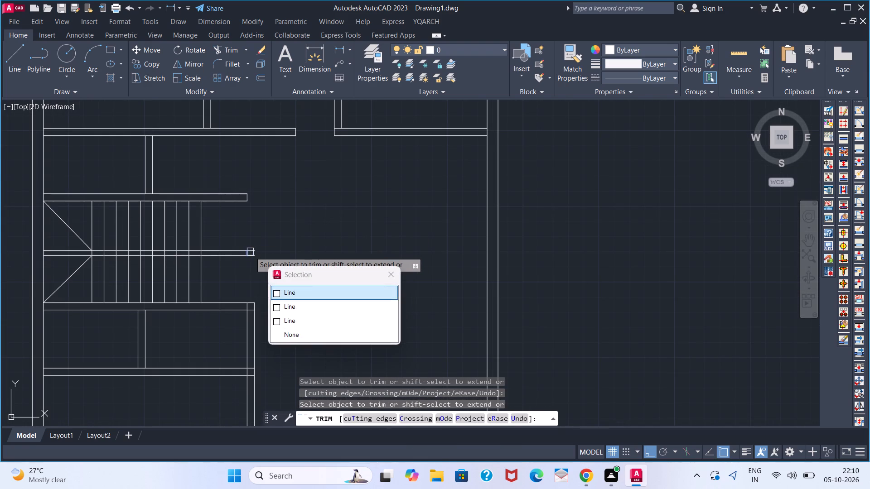
{"action": "double_click", "coordinate": [250, 252]}
{"action": "double_click", "coordinate": [247, 252]}
{"action": "left_click", "coordinate": [239, 249]}
{"action": "left_click", "coordinate": [233, 249]}
{"action": "left_click_drag", "start_coordinate": [232, 251], "coordinate": [233, 258]}
{"action": "double_click", "coordinate": [233, 260]}
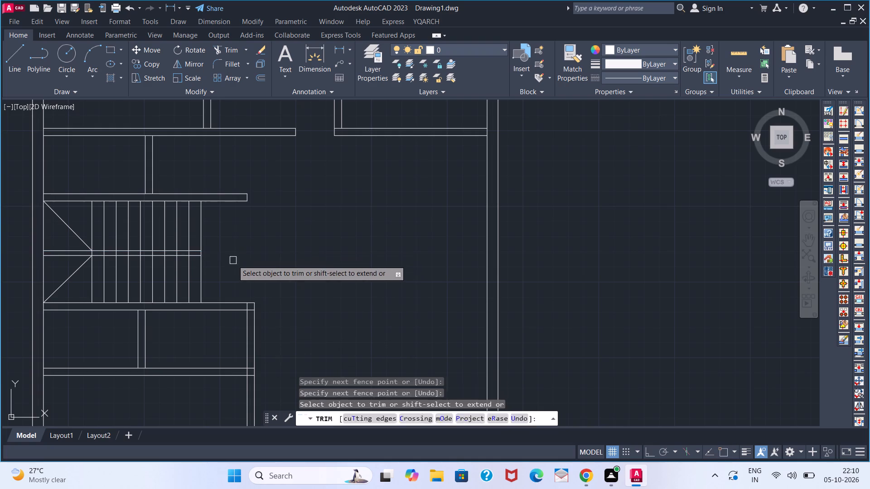
{"action": "key", "text": "space"}
{"action": "scroll", "coordinate": [242, 250], "scroll_direction": "down", "scroll_amount": 3}
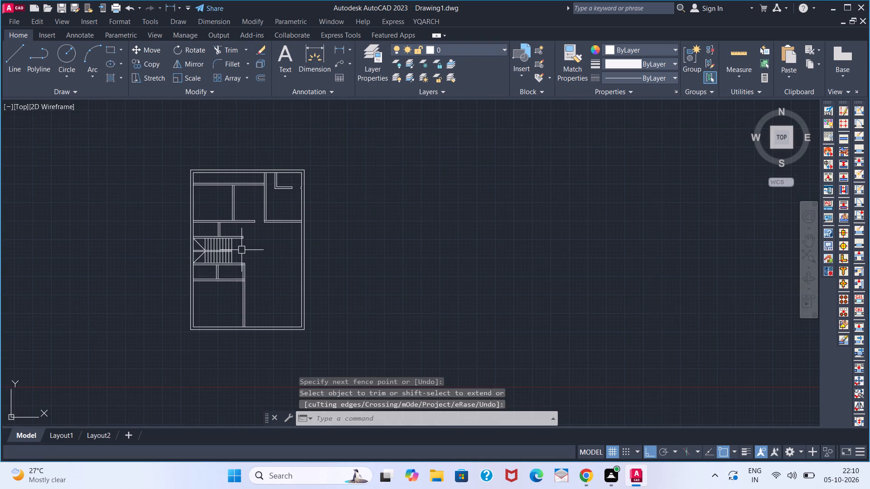
{"action": "scroll", "coordinate": [242, 250], "scroll_direction": "up", "scroll_amount": 2}
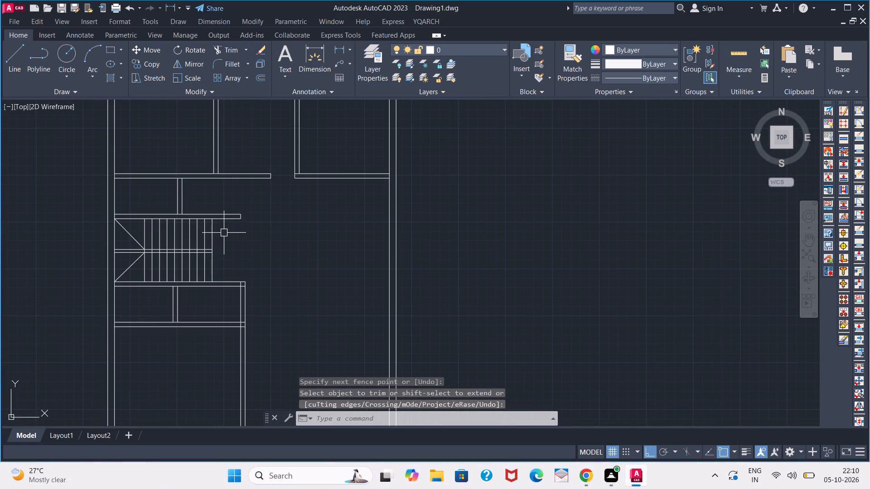
Extend the last tread line up through the upper stair wall to its outer line.
{"action": "type", "text": "EX"}
{"action": "key", "text": "space"}
{"action": "left_click", "coordinate": [215, 233]}
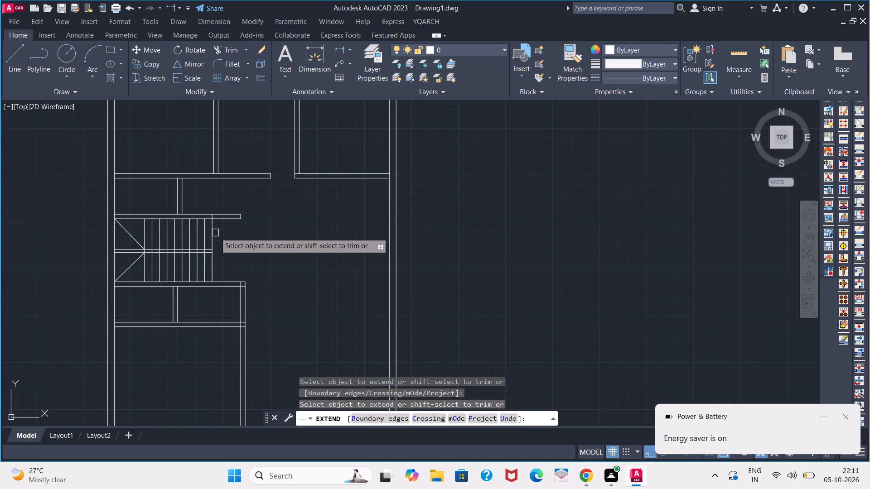
{"action": "key", "text": "space"}
Trim the upper stair wall back to the extended last tread line, removing both wall lines and the end cap beyond it.
{"action": "type", "text": "TR"}
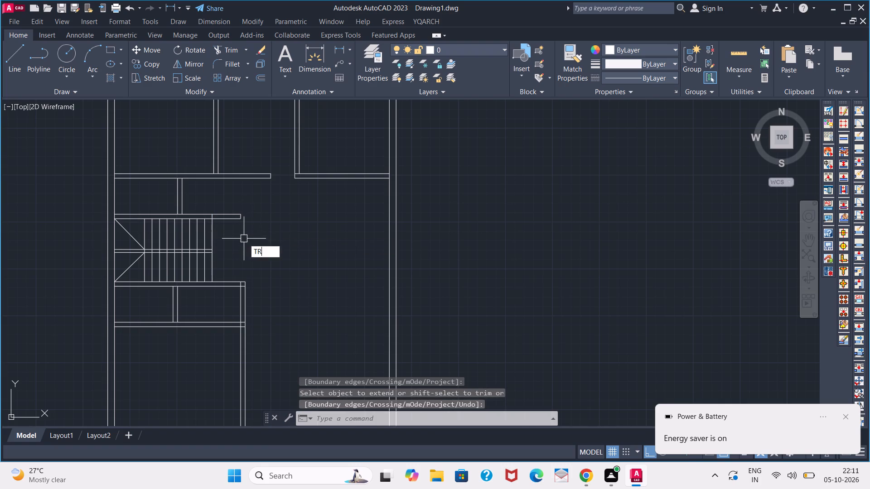
{"action": "key", "text": "space"}
{"action": "left_click", "coordinate": [237, 215]}
{"action": "triple_click", "coordinate": [234, 214]}
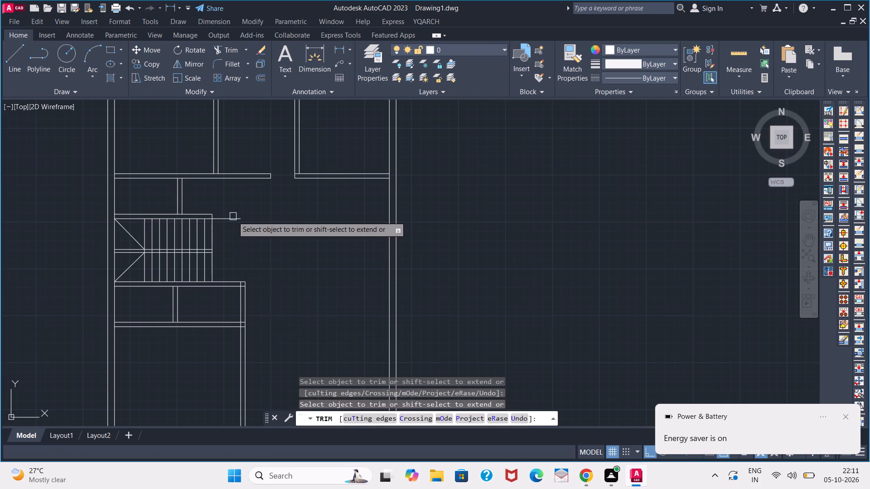
{"action": "left_click", "coordinate": [241, 217]}
{"action": "key", "text": "space"}
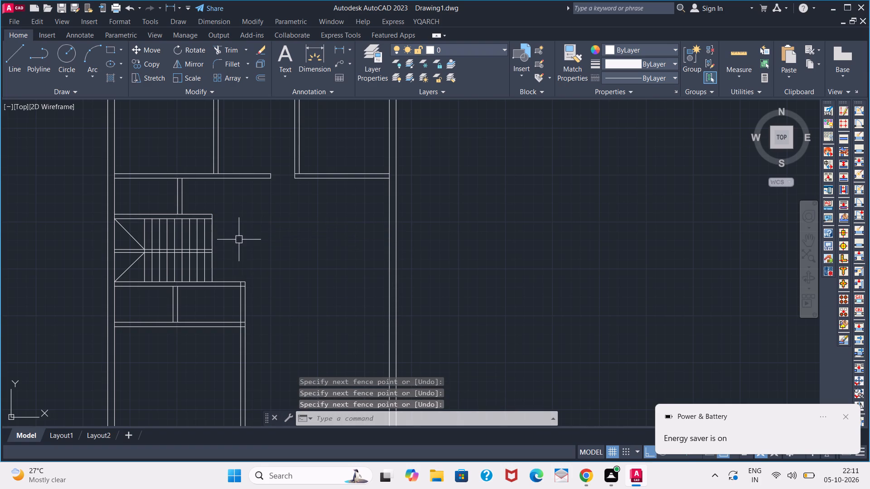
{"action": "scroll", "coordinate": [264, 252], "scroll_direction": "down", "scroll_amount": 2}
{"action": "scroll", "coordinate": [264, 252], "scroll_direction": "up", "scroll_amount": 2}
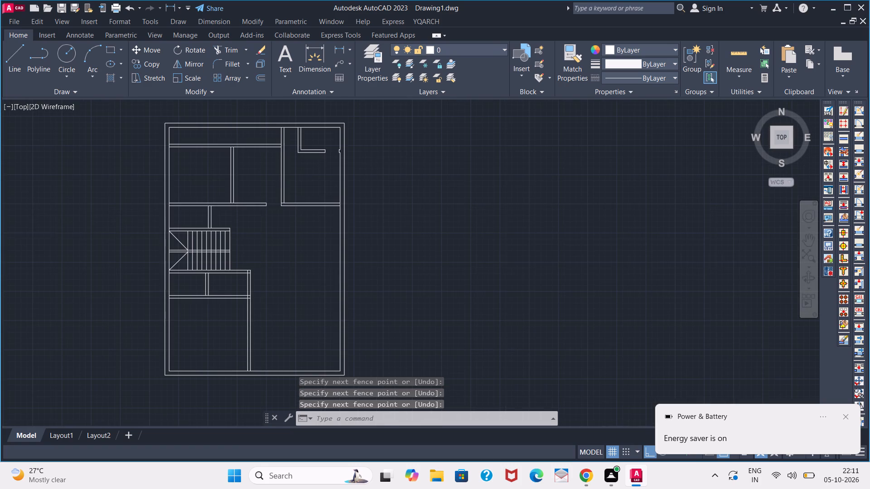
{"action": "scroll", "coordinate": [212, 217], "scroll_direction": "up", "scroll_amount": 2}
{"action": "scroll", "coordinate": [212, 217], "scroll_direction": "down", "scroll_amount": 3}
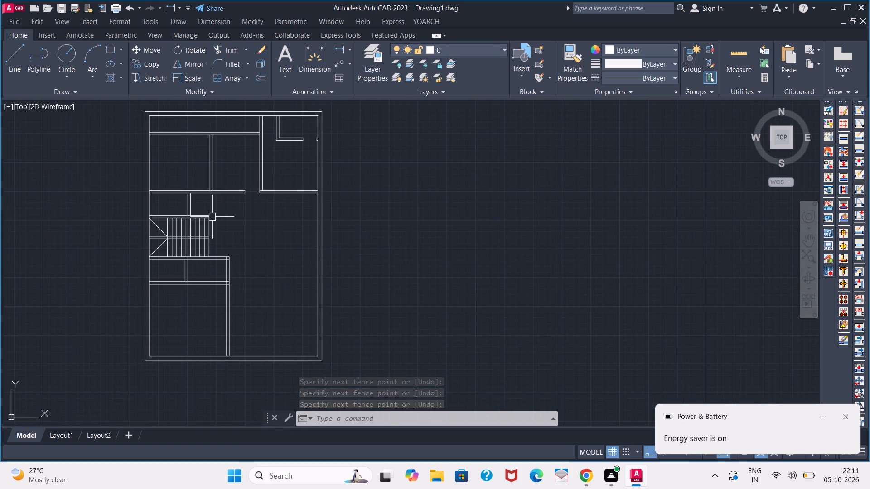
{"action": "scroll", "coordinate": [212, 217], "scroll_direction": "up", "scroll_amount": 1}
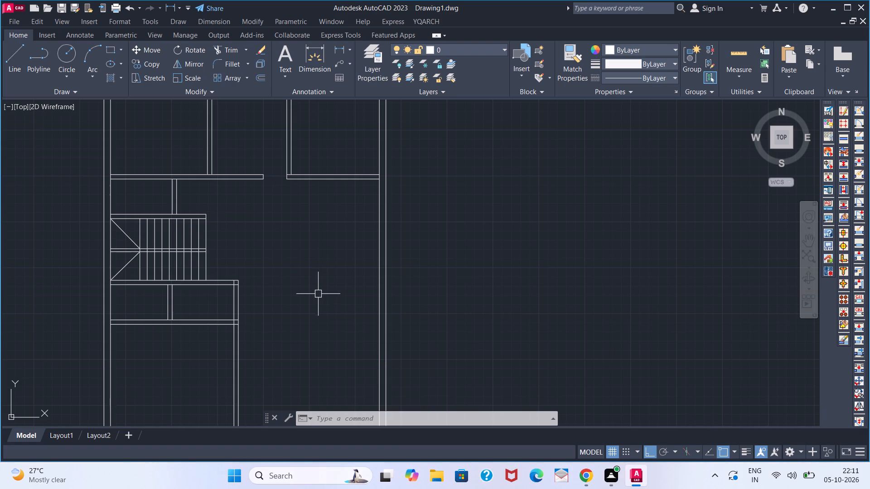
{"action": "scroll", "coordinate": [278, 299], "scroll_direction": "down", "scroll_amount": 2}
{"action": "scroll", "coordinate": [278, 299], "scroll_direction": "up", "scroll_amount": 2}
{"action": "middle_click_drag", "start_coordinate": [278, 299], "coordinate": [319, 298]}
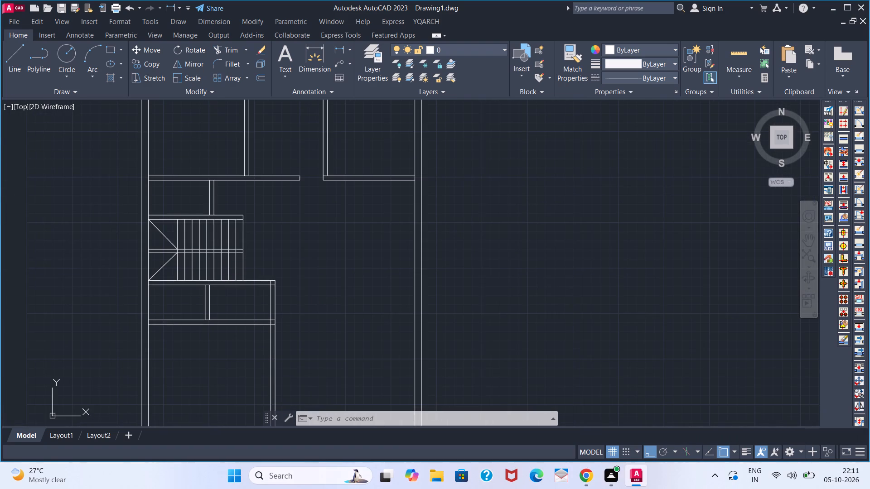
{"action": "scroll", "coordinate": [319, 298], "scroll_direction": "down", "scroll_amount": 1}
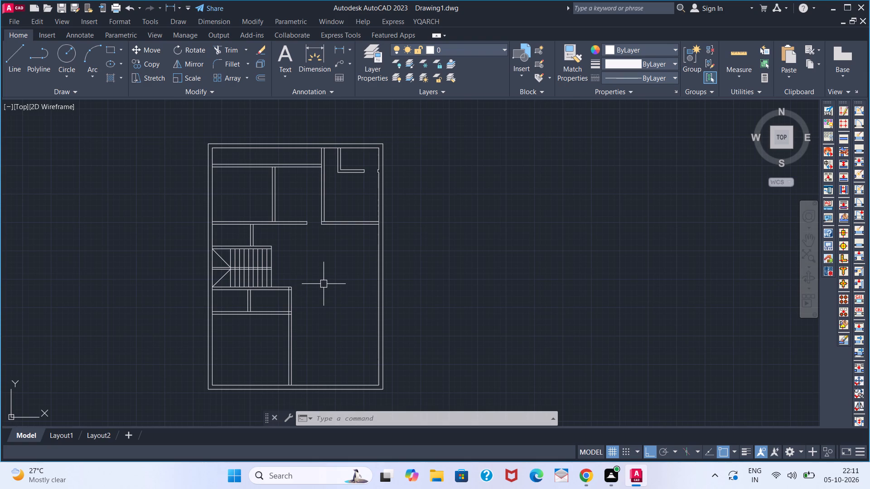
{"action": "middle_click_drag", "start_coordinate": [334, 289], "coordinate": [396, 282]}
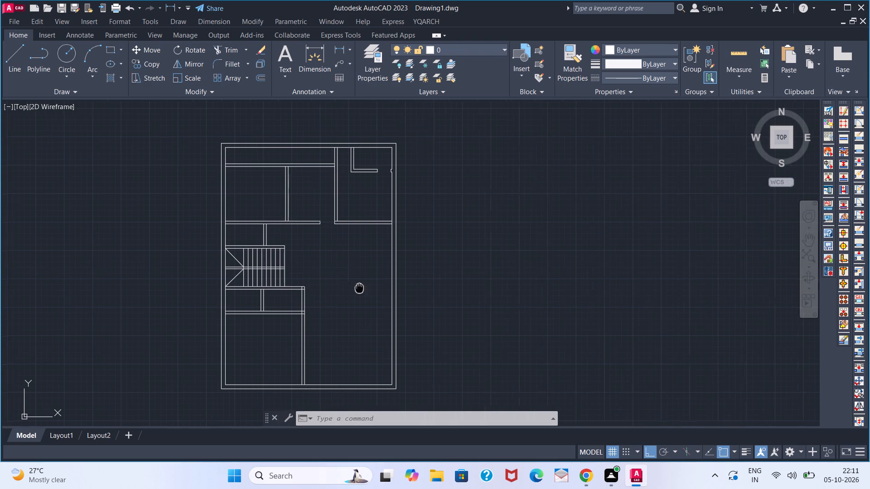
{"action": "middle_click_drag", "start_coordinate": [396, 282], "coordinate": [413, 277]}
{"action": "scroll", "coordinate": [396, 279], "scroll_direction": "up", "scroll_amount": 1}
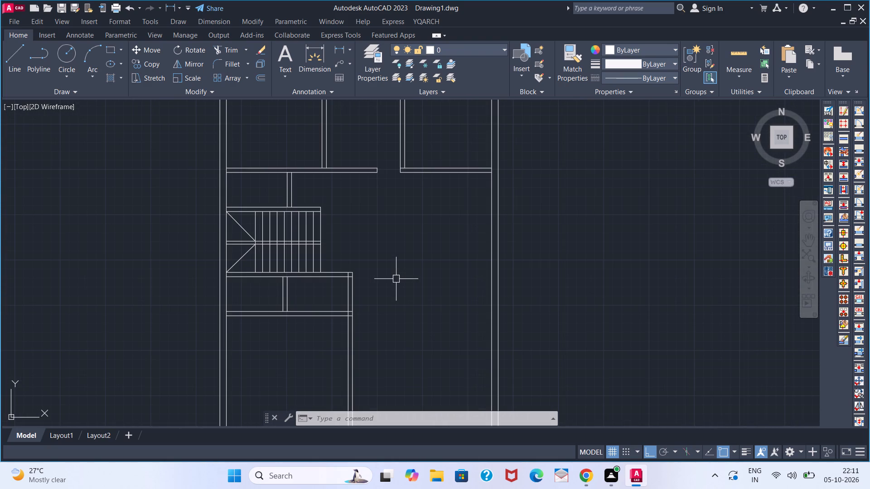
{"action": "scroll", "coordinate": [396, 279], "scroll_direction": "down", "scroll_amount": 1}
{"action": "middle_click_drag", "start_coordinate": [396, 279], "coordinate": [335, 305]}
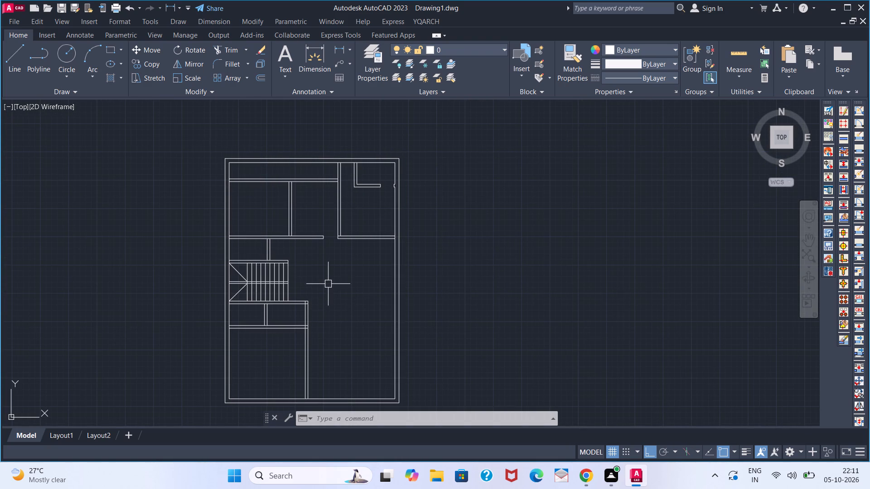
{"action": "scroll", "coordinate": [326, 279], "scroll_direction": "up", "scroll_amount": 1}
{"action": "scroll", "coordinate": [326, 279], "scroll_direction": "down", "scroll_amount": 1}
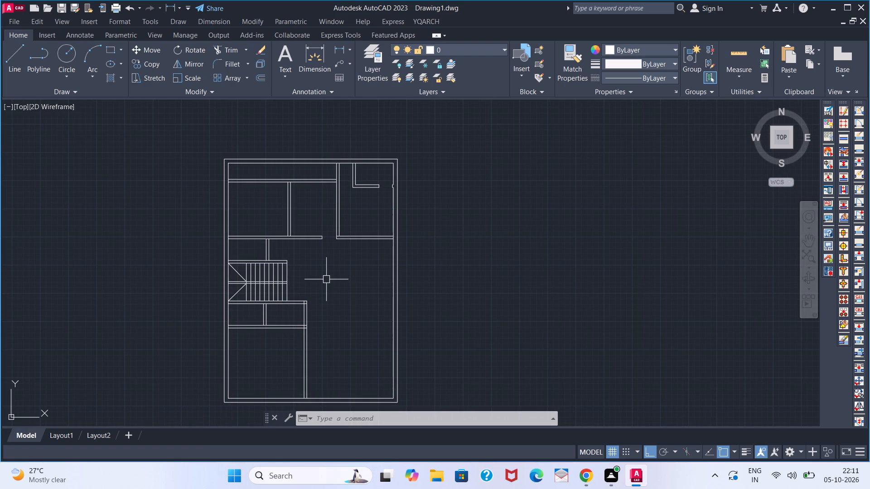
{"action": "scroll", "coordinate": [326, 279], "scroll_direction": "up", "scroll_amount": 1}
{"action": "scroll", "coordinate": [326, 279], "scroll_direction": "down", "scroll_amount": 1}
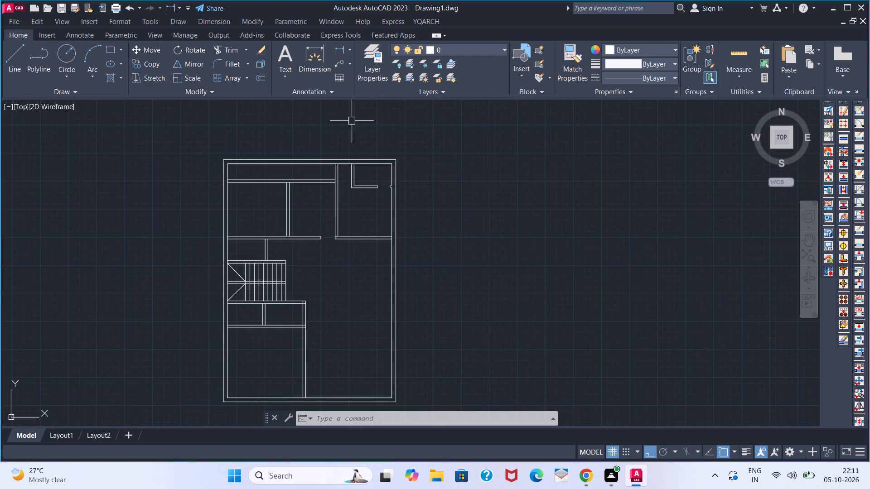
Measure the plan's upper-right room with linear dimensions: its clear depth below the small L-shaped partition and its clear width to the outer wall.
{"action": "left_click", "coordinate": [333, 49]}
{"action": "scroll", "coordinate": [341, 189], "scroll_direction": "up", "scroll_amount": 2}
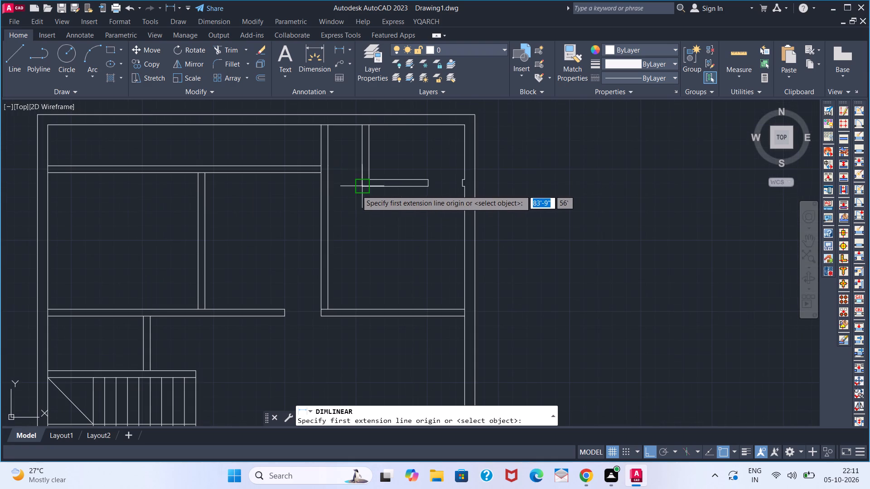
{"action": "left_click", "coordinate": [358, 190]}
{"action": "left_click", "coordinate": [370, 304]}
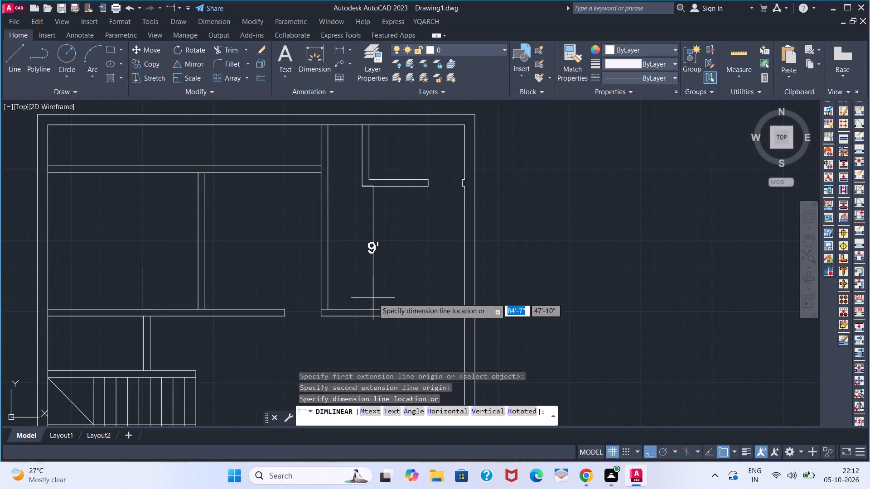
{"action": "key", "text": "space"}
{"action": "key", "text": "space"}
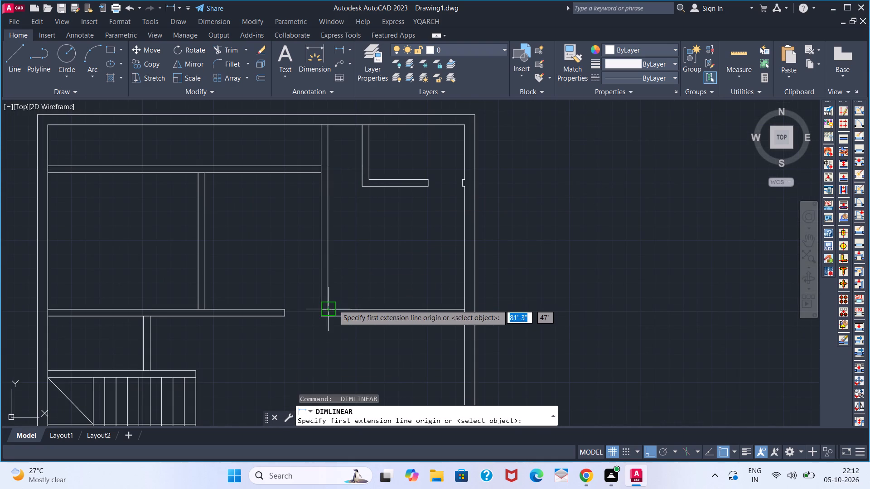
{"action": "left_click", "coordinate": [333, 305]}
{"action": "left_click", "coordinate": [462, 303]}
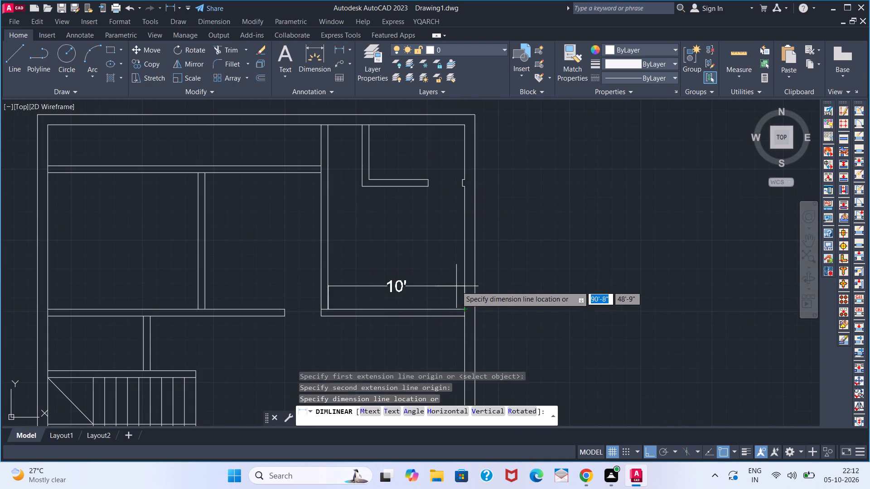
{"action": "key", "text": "space"}
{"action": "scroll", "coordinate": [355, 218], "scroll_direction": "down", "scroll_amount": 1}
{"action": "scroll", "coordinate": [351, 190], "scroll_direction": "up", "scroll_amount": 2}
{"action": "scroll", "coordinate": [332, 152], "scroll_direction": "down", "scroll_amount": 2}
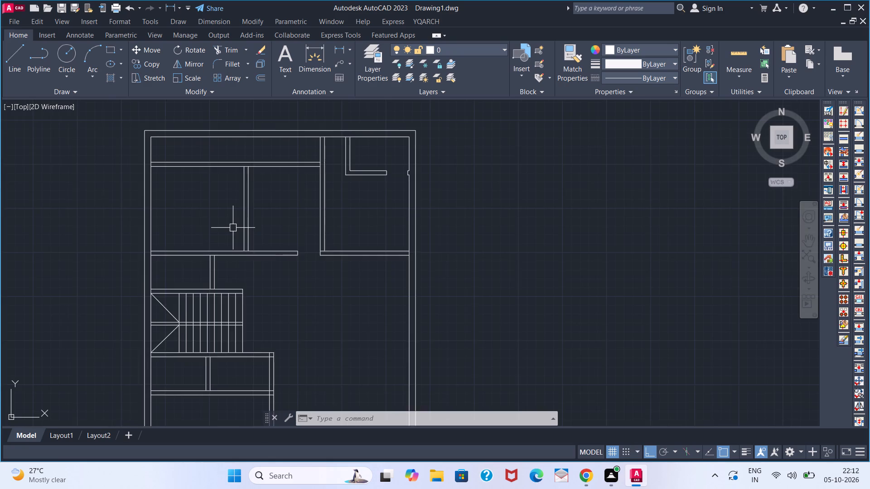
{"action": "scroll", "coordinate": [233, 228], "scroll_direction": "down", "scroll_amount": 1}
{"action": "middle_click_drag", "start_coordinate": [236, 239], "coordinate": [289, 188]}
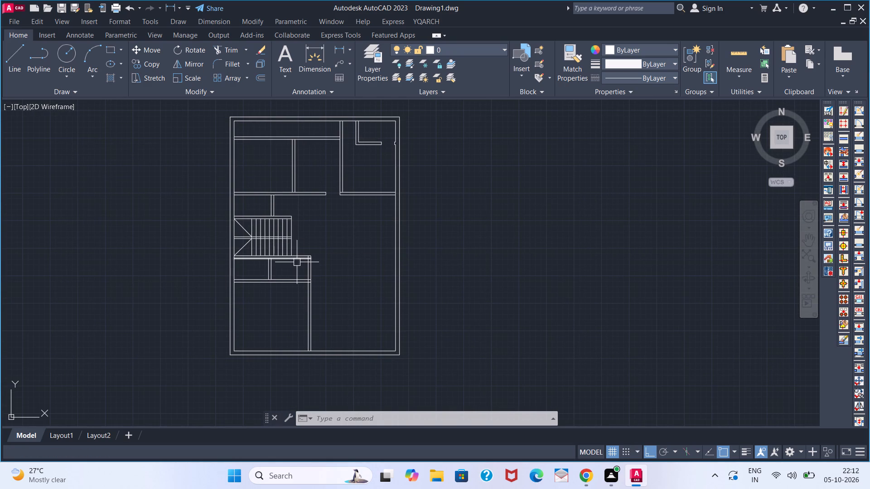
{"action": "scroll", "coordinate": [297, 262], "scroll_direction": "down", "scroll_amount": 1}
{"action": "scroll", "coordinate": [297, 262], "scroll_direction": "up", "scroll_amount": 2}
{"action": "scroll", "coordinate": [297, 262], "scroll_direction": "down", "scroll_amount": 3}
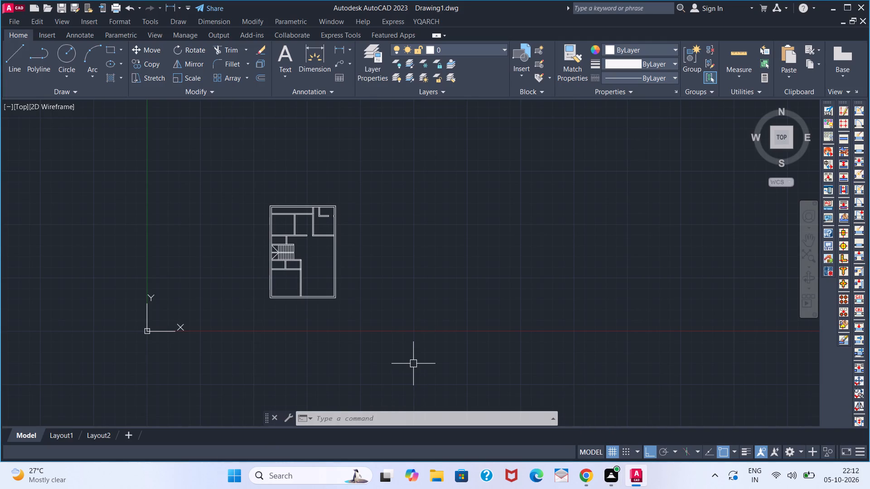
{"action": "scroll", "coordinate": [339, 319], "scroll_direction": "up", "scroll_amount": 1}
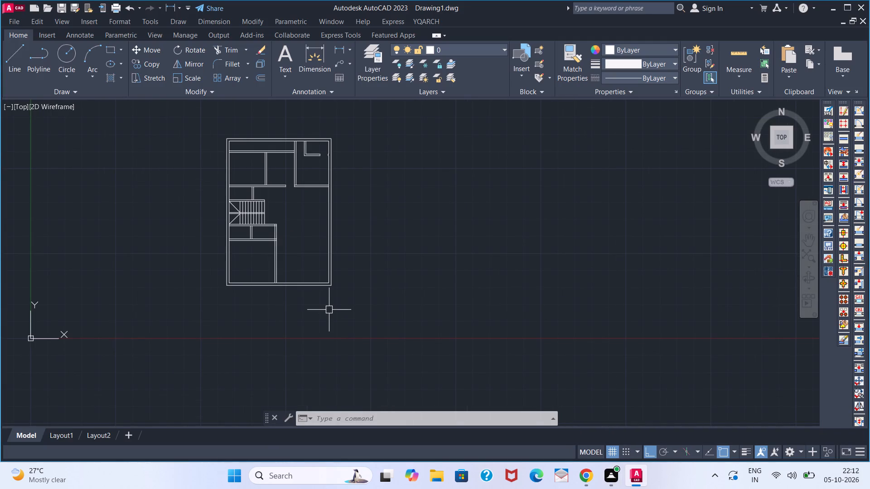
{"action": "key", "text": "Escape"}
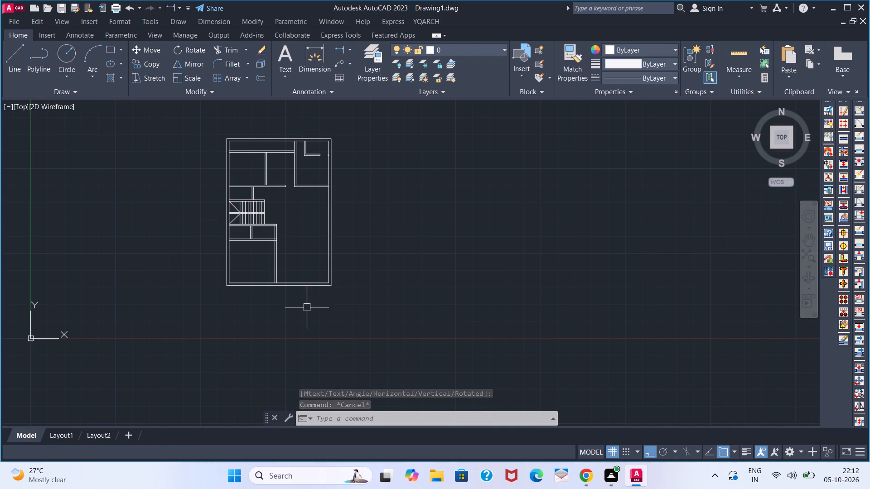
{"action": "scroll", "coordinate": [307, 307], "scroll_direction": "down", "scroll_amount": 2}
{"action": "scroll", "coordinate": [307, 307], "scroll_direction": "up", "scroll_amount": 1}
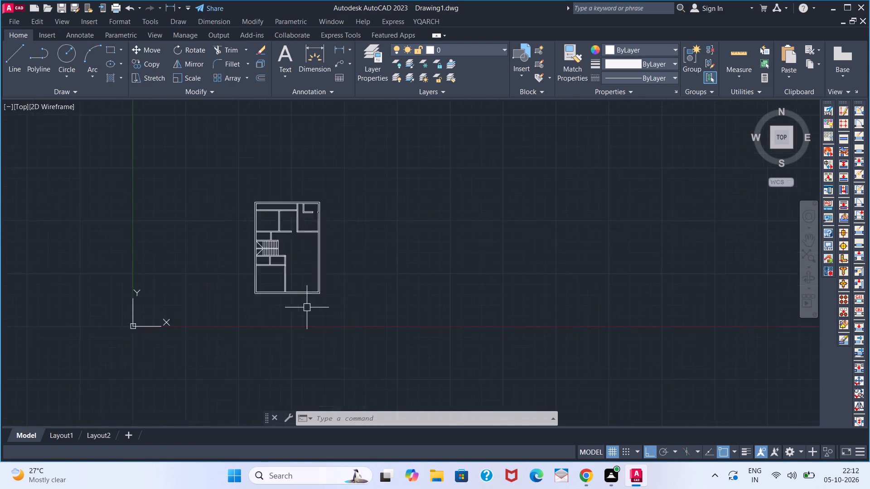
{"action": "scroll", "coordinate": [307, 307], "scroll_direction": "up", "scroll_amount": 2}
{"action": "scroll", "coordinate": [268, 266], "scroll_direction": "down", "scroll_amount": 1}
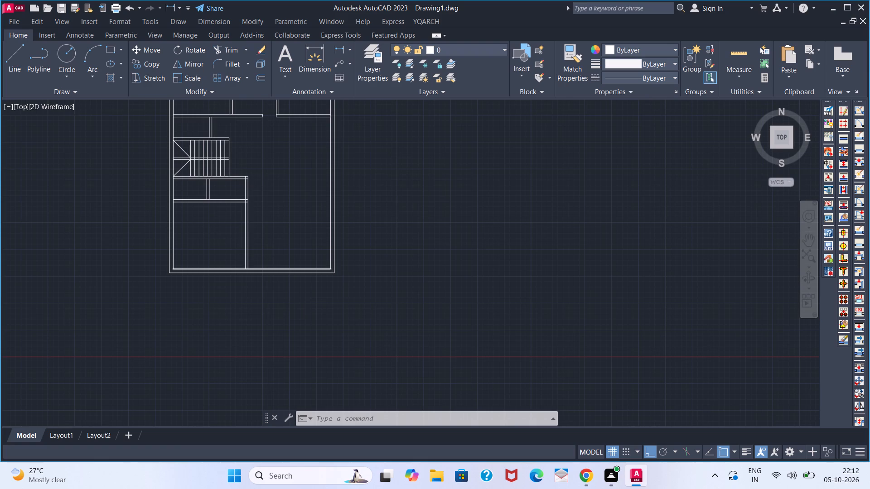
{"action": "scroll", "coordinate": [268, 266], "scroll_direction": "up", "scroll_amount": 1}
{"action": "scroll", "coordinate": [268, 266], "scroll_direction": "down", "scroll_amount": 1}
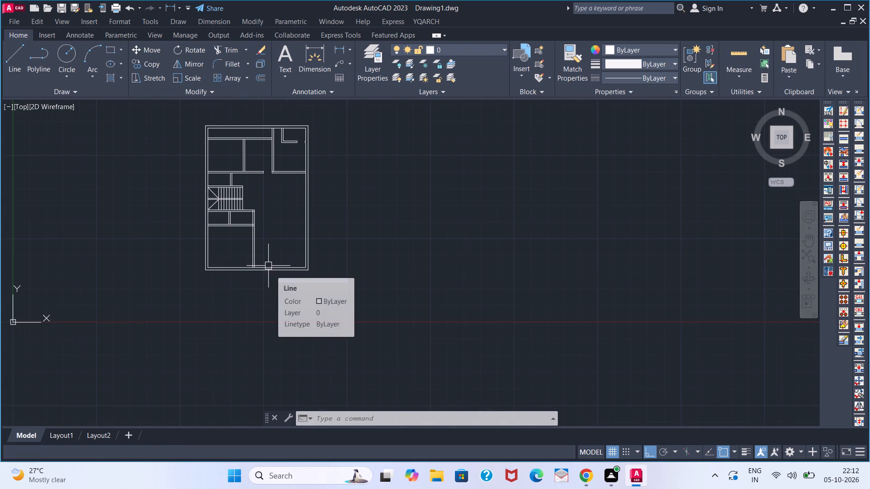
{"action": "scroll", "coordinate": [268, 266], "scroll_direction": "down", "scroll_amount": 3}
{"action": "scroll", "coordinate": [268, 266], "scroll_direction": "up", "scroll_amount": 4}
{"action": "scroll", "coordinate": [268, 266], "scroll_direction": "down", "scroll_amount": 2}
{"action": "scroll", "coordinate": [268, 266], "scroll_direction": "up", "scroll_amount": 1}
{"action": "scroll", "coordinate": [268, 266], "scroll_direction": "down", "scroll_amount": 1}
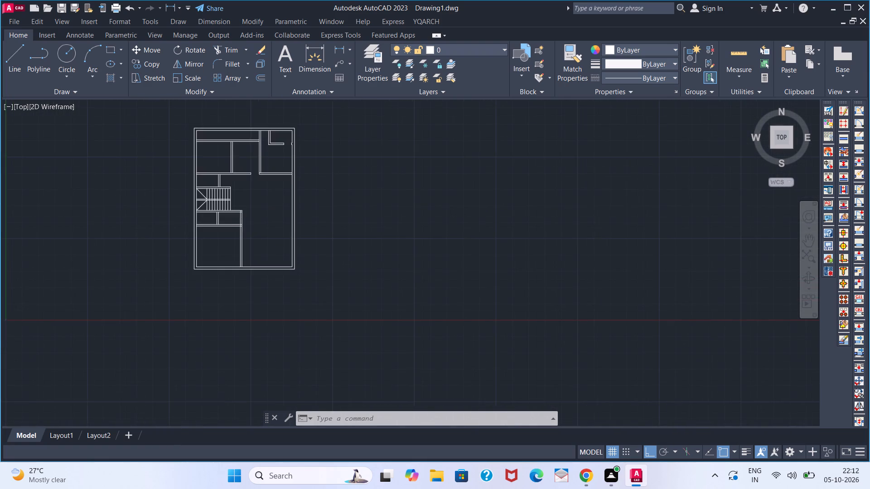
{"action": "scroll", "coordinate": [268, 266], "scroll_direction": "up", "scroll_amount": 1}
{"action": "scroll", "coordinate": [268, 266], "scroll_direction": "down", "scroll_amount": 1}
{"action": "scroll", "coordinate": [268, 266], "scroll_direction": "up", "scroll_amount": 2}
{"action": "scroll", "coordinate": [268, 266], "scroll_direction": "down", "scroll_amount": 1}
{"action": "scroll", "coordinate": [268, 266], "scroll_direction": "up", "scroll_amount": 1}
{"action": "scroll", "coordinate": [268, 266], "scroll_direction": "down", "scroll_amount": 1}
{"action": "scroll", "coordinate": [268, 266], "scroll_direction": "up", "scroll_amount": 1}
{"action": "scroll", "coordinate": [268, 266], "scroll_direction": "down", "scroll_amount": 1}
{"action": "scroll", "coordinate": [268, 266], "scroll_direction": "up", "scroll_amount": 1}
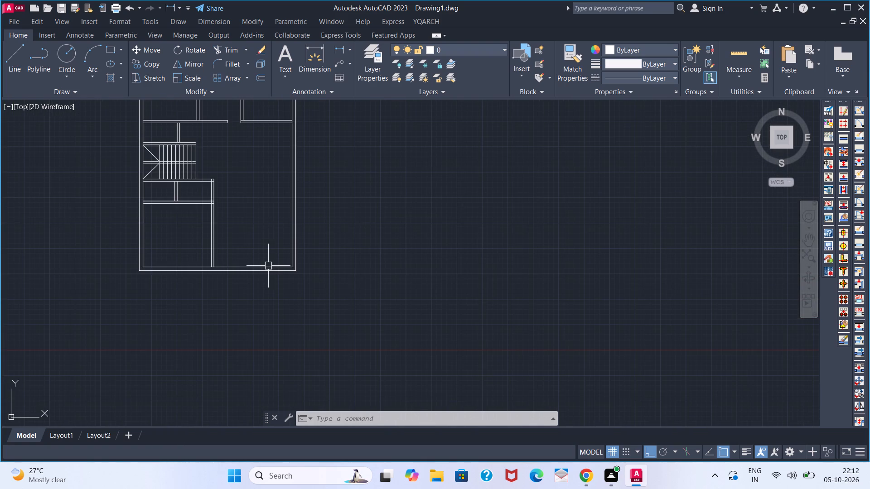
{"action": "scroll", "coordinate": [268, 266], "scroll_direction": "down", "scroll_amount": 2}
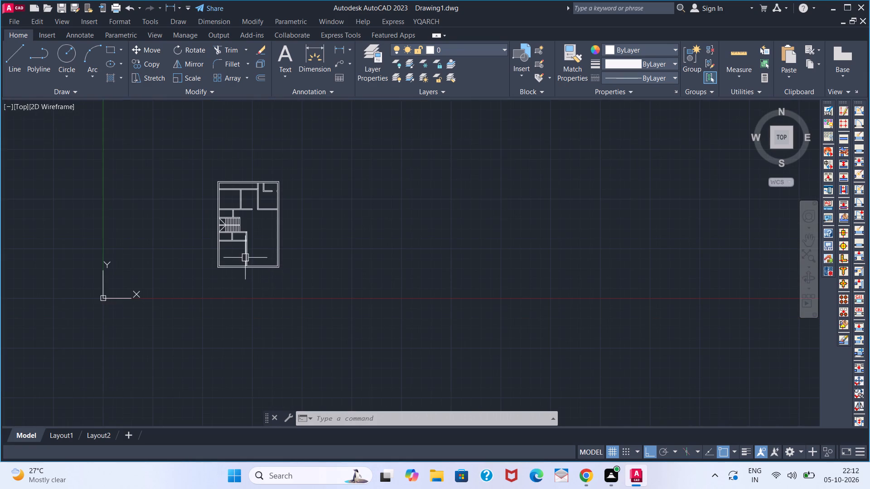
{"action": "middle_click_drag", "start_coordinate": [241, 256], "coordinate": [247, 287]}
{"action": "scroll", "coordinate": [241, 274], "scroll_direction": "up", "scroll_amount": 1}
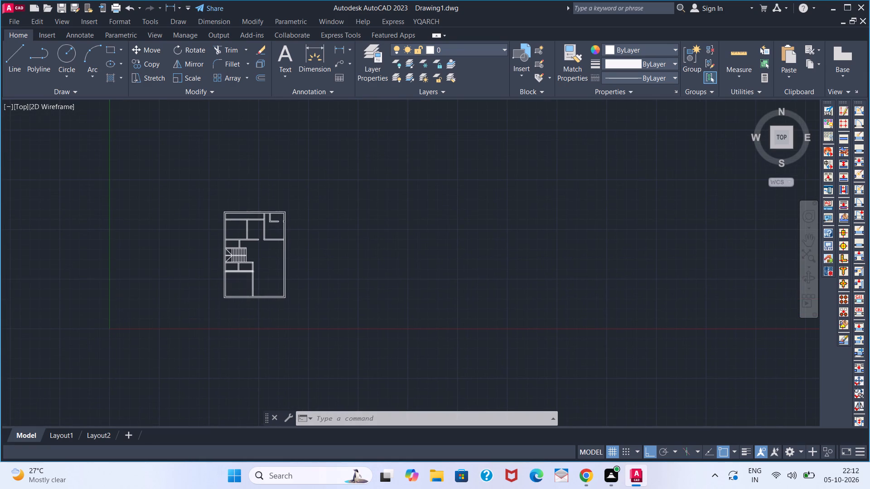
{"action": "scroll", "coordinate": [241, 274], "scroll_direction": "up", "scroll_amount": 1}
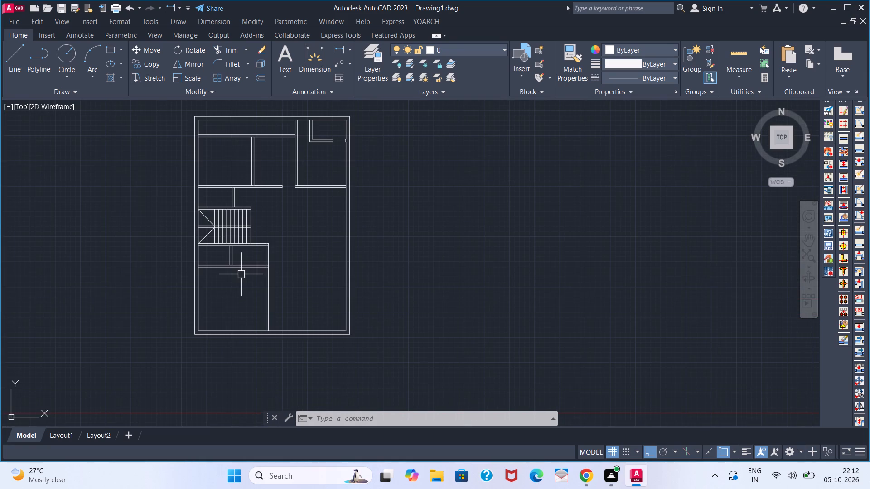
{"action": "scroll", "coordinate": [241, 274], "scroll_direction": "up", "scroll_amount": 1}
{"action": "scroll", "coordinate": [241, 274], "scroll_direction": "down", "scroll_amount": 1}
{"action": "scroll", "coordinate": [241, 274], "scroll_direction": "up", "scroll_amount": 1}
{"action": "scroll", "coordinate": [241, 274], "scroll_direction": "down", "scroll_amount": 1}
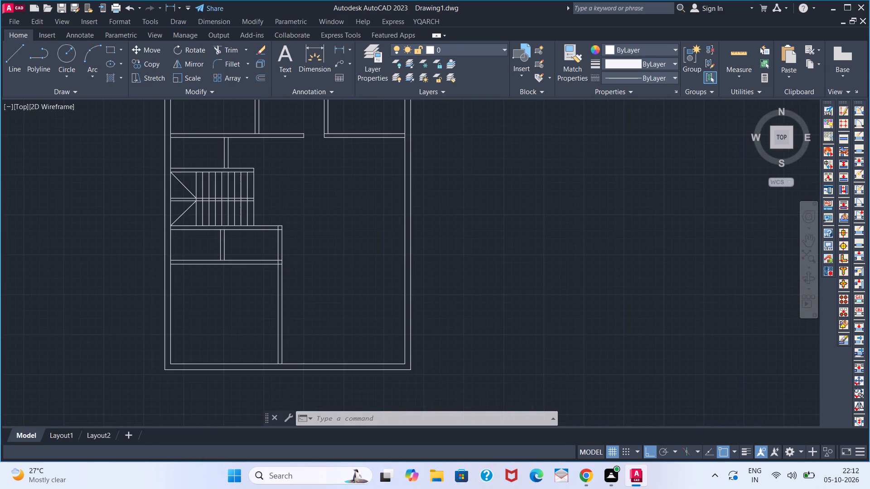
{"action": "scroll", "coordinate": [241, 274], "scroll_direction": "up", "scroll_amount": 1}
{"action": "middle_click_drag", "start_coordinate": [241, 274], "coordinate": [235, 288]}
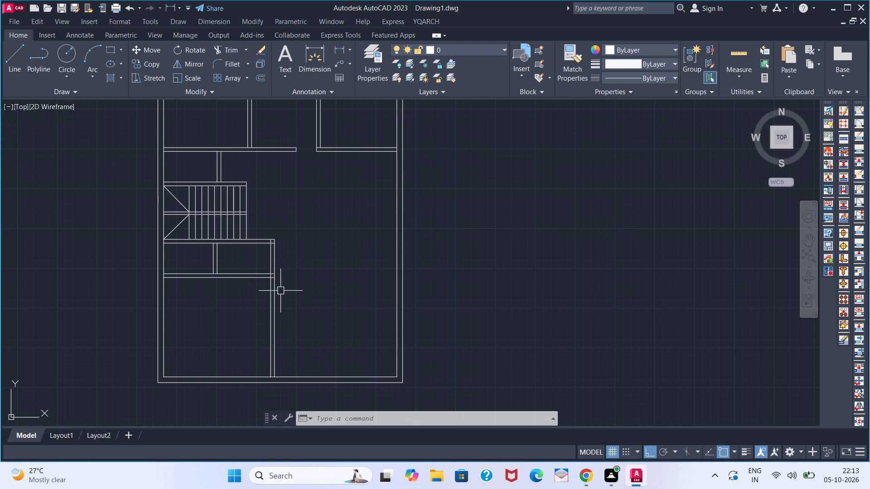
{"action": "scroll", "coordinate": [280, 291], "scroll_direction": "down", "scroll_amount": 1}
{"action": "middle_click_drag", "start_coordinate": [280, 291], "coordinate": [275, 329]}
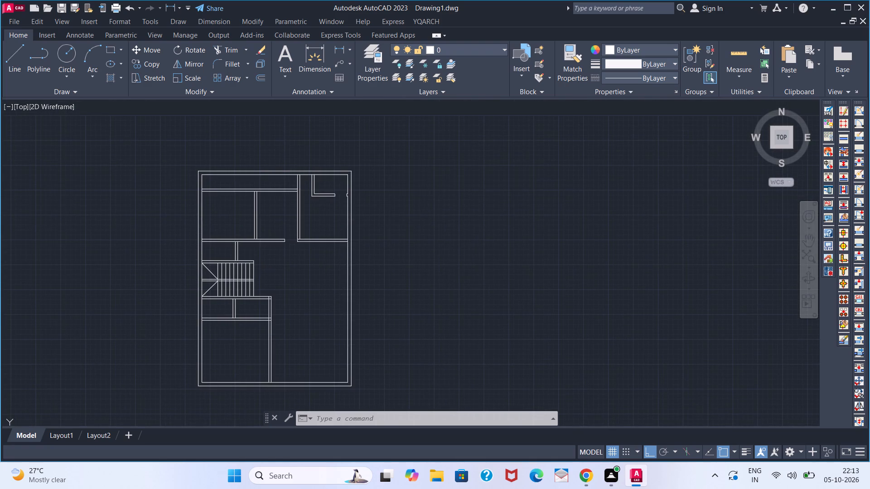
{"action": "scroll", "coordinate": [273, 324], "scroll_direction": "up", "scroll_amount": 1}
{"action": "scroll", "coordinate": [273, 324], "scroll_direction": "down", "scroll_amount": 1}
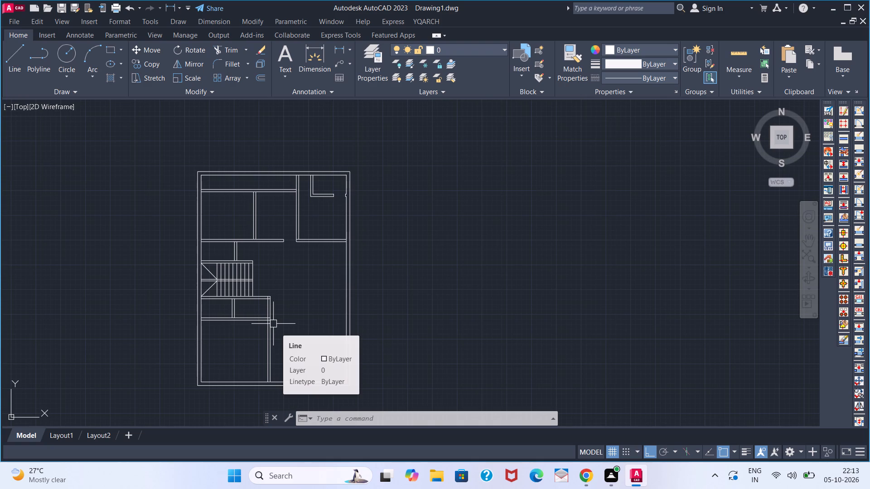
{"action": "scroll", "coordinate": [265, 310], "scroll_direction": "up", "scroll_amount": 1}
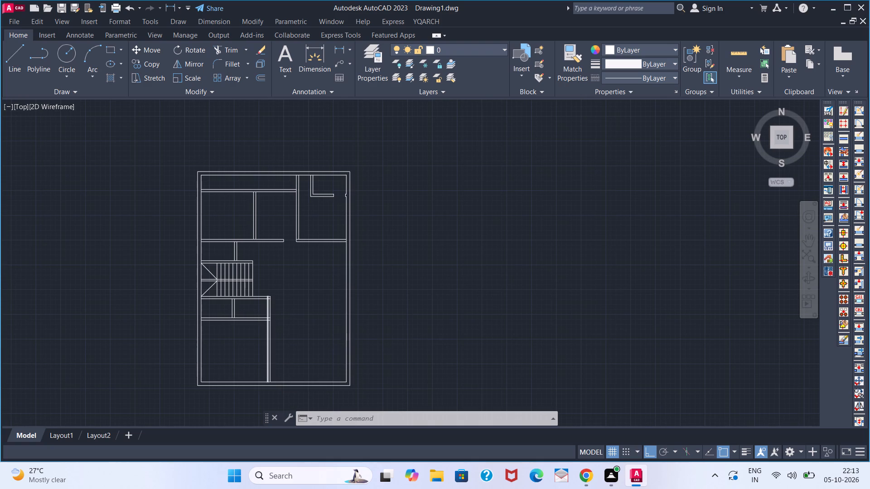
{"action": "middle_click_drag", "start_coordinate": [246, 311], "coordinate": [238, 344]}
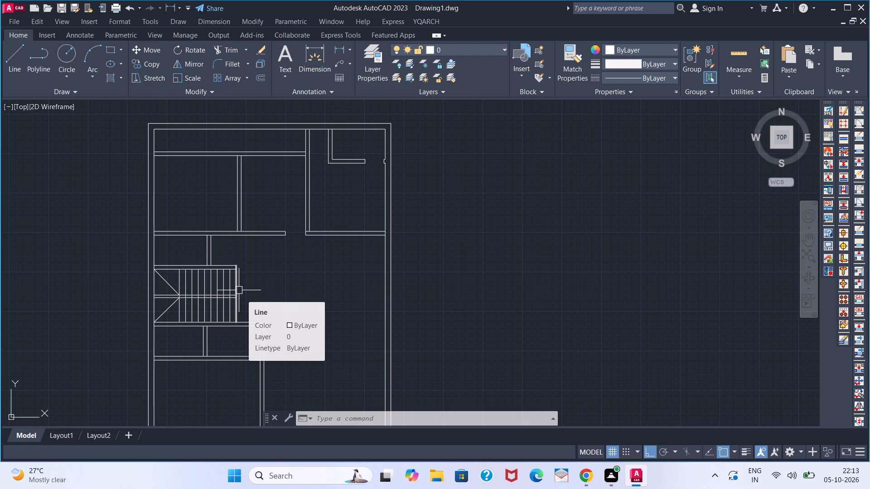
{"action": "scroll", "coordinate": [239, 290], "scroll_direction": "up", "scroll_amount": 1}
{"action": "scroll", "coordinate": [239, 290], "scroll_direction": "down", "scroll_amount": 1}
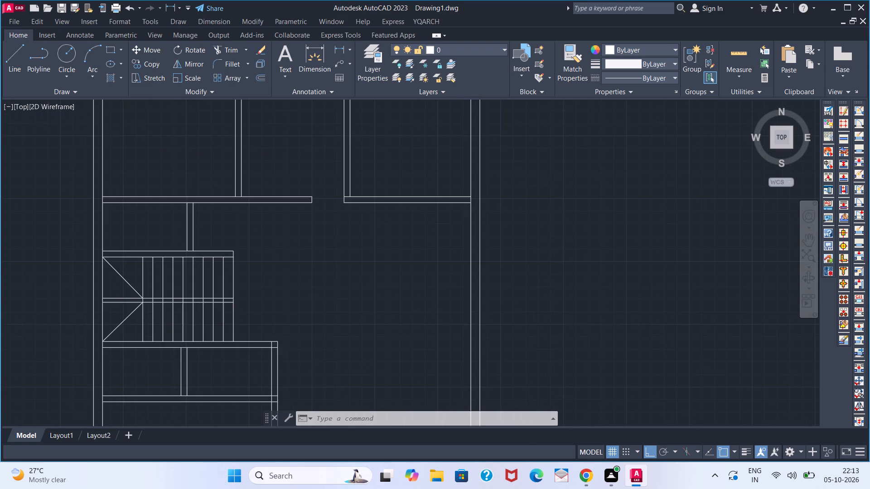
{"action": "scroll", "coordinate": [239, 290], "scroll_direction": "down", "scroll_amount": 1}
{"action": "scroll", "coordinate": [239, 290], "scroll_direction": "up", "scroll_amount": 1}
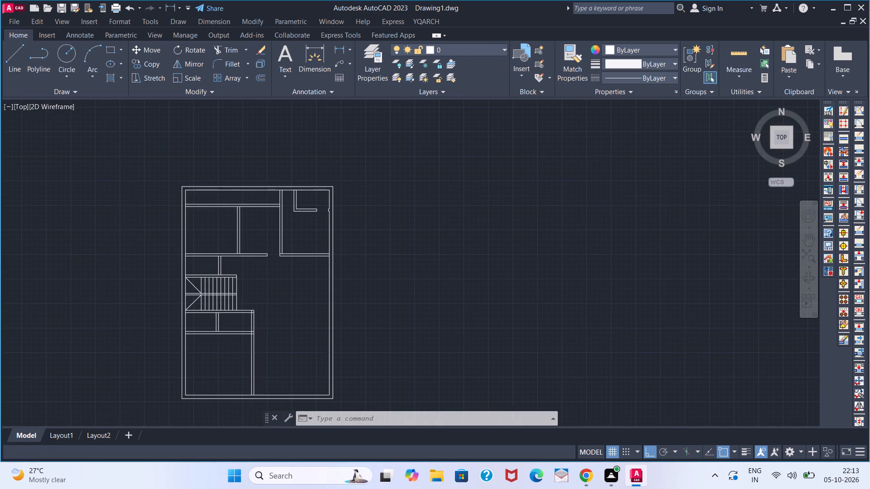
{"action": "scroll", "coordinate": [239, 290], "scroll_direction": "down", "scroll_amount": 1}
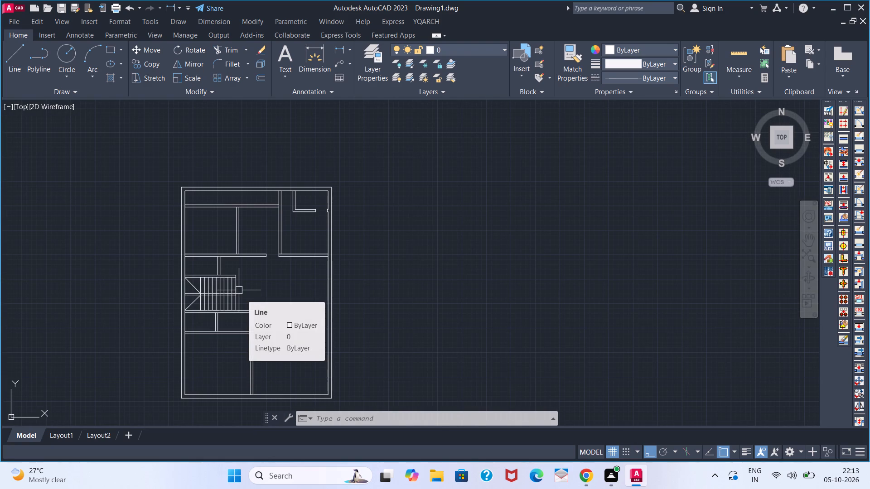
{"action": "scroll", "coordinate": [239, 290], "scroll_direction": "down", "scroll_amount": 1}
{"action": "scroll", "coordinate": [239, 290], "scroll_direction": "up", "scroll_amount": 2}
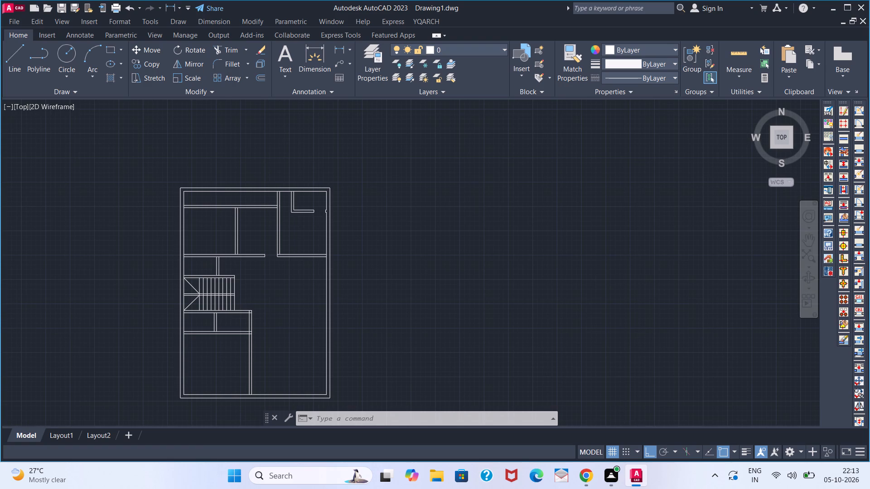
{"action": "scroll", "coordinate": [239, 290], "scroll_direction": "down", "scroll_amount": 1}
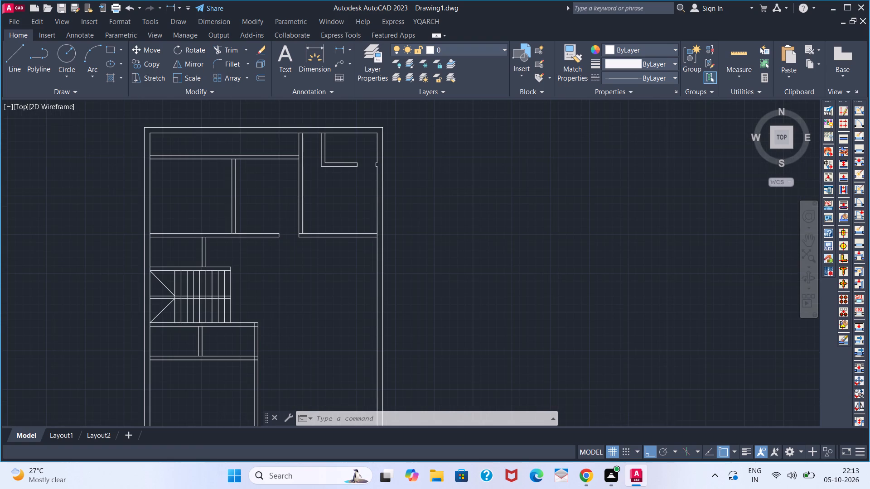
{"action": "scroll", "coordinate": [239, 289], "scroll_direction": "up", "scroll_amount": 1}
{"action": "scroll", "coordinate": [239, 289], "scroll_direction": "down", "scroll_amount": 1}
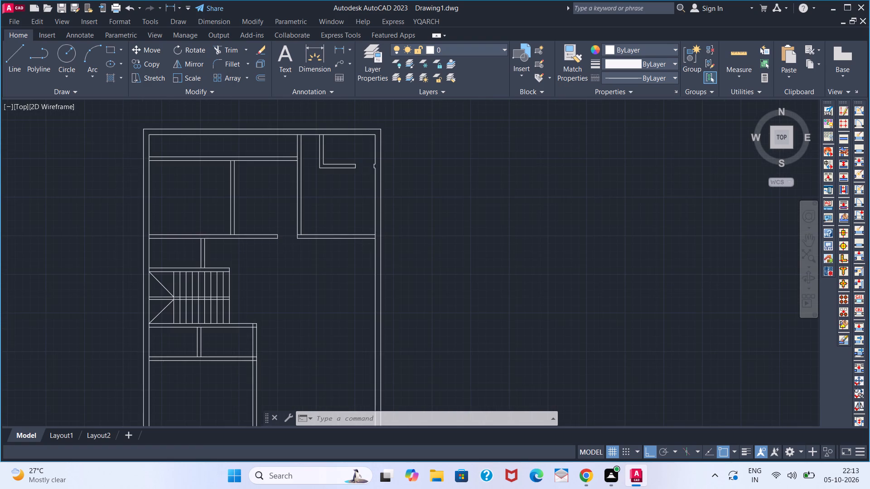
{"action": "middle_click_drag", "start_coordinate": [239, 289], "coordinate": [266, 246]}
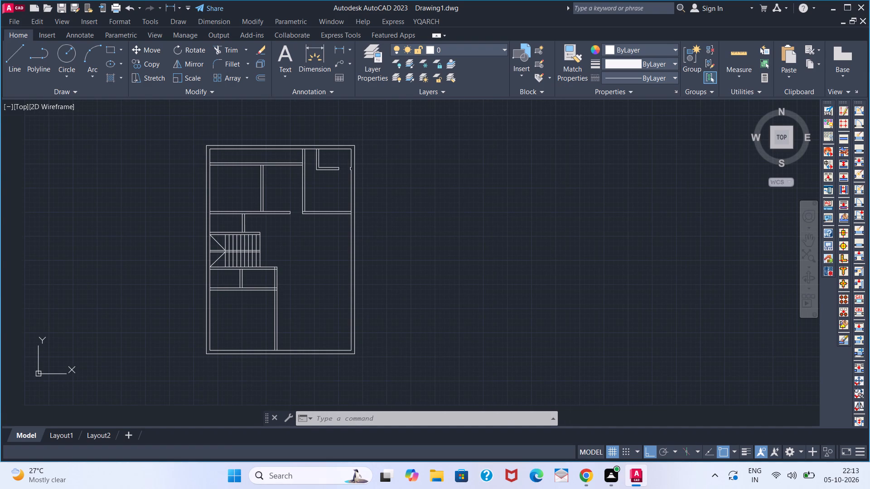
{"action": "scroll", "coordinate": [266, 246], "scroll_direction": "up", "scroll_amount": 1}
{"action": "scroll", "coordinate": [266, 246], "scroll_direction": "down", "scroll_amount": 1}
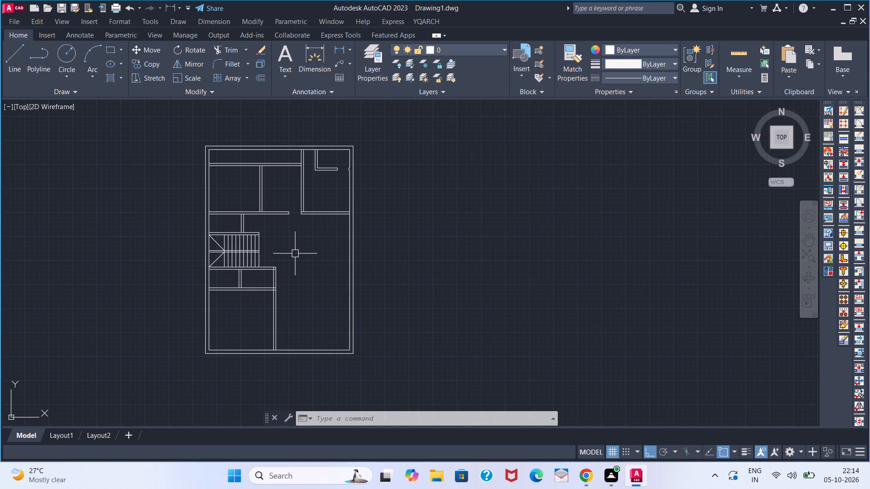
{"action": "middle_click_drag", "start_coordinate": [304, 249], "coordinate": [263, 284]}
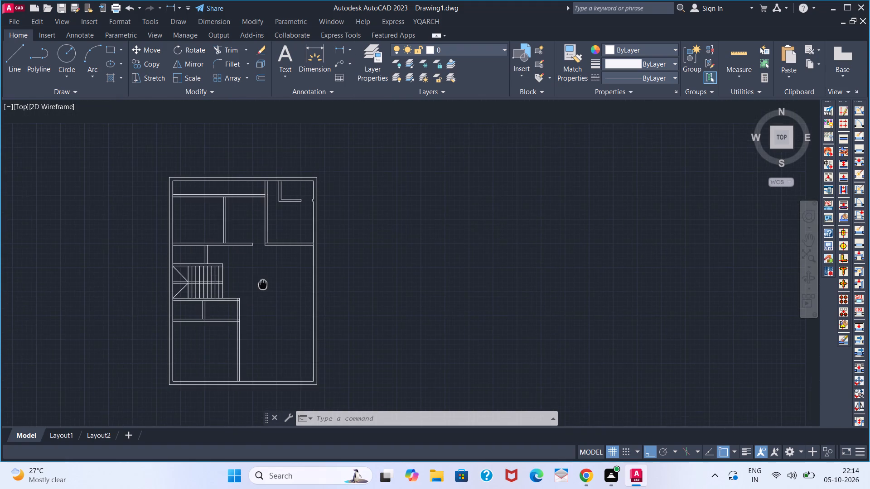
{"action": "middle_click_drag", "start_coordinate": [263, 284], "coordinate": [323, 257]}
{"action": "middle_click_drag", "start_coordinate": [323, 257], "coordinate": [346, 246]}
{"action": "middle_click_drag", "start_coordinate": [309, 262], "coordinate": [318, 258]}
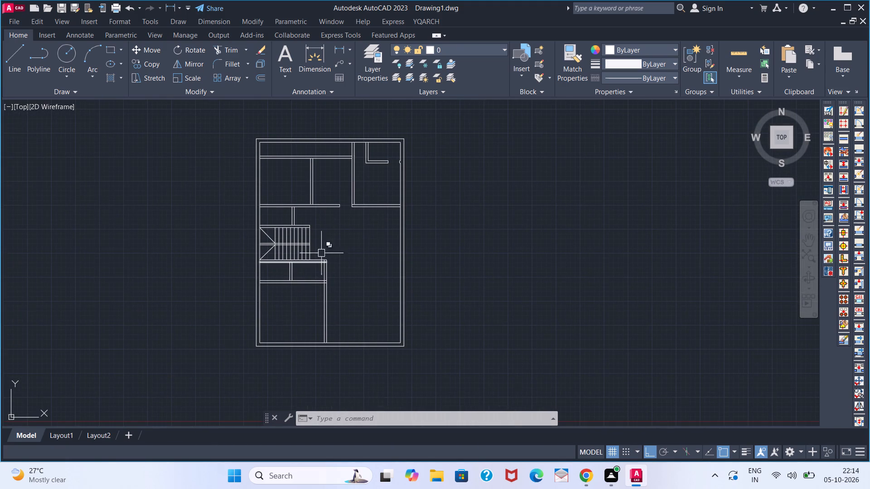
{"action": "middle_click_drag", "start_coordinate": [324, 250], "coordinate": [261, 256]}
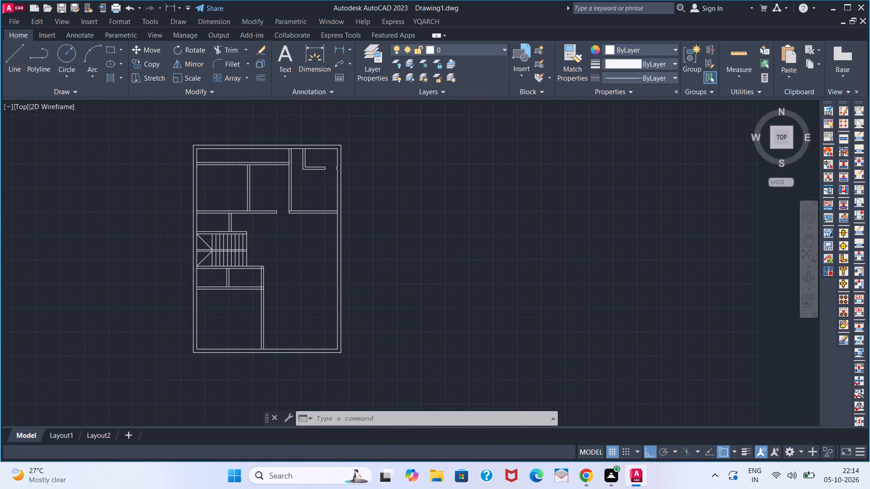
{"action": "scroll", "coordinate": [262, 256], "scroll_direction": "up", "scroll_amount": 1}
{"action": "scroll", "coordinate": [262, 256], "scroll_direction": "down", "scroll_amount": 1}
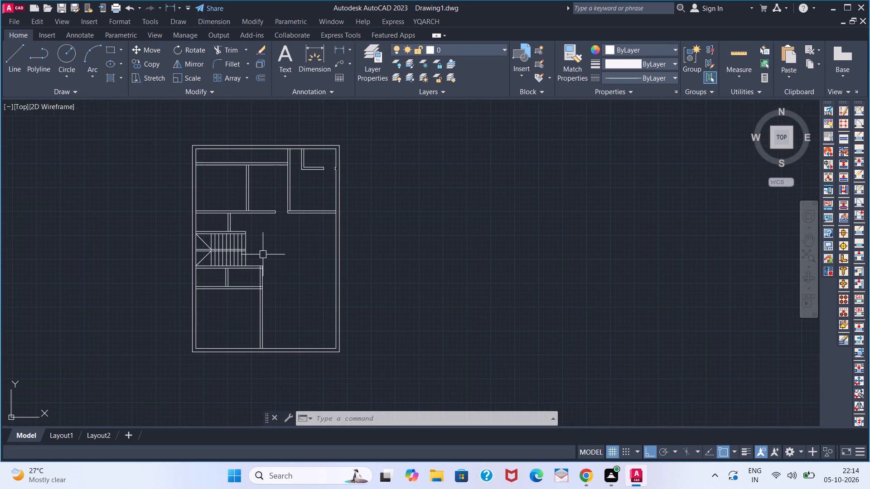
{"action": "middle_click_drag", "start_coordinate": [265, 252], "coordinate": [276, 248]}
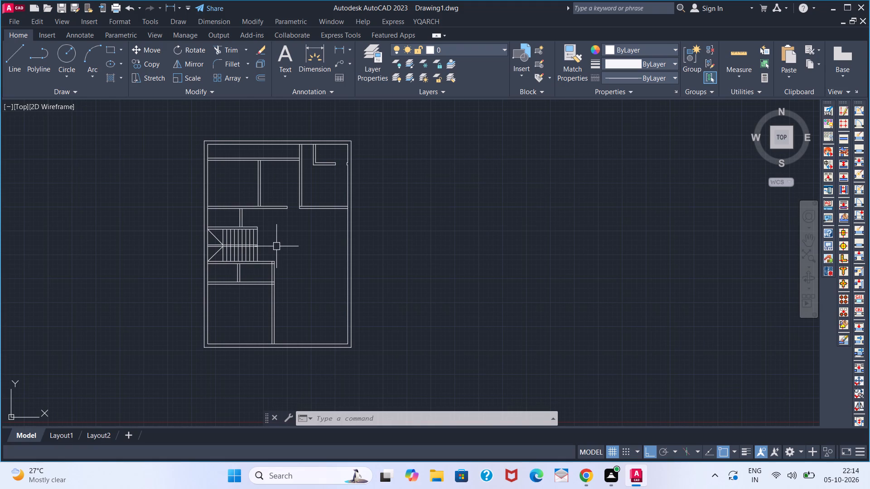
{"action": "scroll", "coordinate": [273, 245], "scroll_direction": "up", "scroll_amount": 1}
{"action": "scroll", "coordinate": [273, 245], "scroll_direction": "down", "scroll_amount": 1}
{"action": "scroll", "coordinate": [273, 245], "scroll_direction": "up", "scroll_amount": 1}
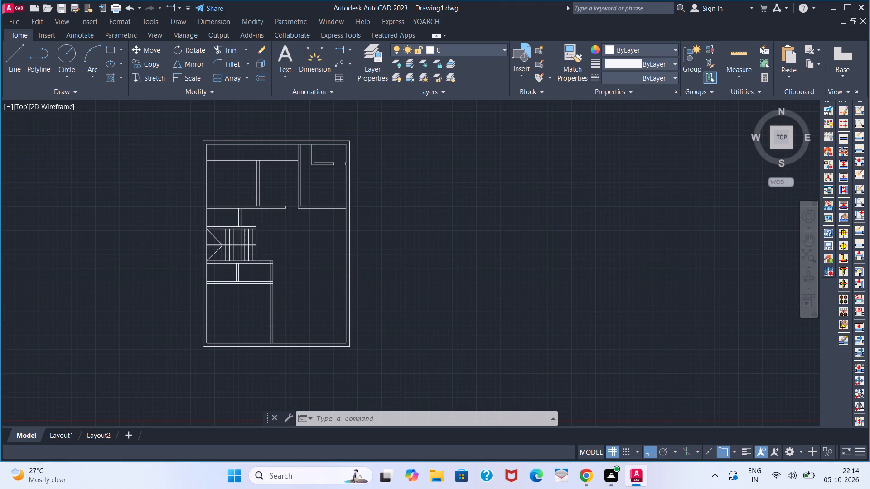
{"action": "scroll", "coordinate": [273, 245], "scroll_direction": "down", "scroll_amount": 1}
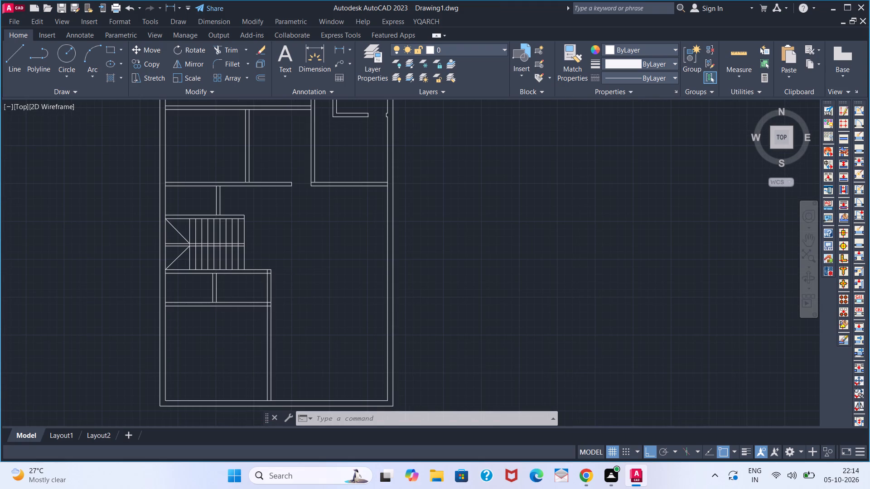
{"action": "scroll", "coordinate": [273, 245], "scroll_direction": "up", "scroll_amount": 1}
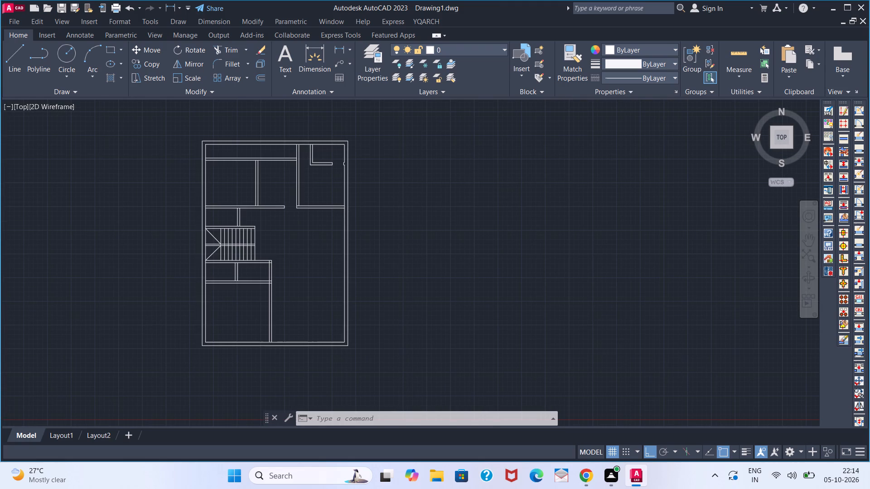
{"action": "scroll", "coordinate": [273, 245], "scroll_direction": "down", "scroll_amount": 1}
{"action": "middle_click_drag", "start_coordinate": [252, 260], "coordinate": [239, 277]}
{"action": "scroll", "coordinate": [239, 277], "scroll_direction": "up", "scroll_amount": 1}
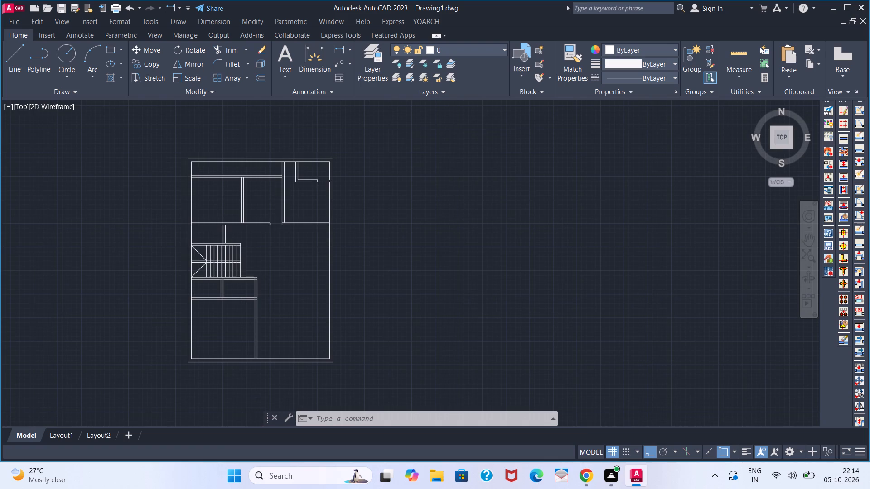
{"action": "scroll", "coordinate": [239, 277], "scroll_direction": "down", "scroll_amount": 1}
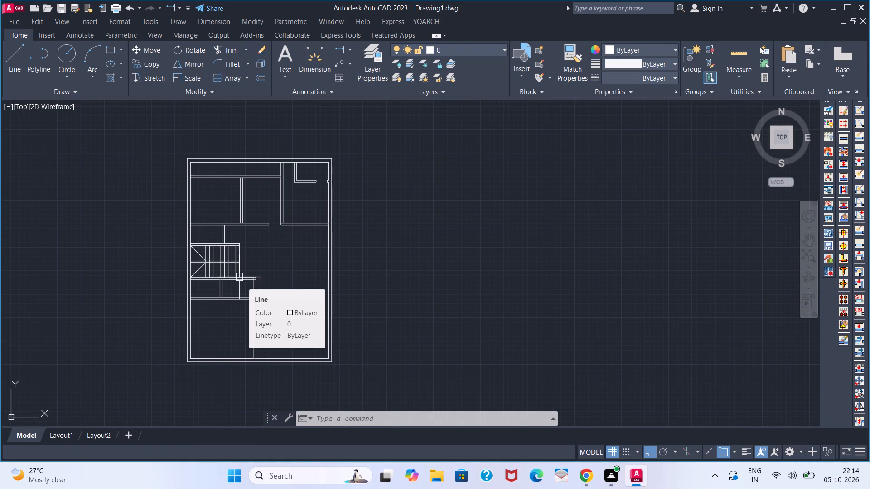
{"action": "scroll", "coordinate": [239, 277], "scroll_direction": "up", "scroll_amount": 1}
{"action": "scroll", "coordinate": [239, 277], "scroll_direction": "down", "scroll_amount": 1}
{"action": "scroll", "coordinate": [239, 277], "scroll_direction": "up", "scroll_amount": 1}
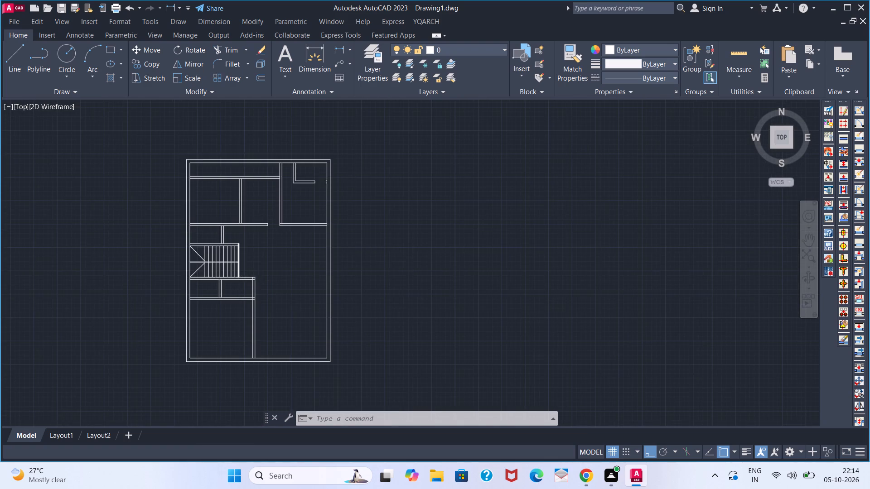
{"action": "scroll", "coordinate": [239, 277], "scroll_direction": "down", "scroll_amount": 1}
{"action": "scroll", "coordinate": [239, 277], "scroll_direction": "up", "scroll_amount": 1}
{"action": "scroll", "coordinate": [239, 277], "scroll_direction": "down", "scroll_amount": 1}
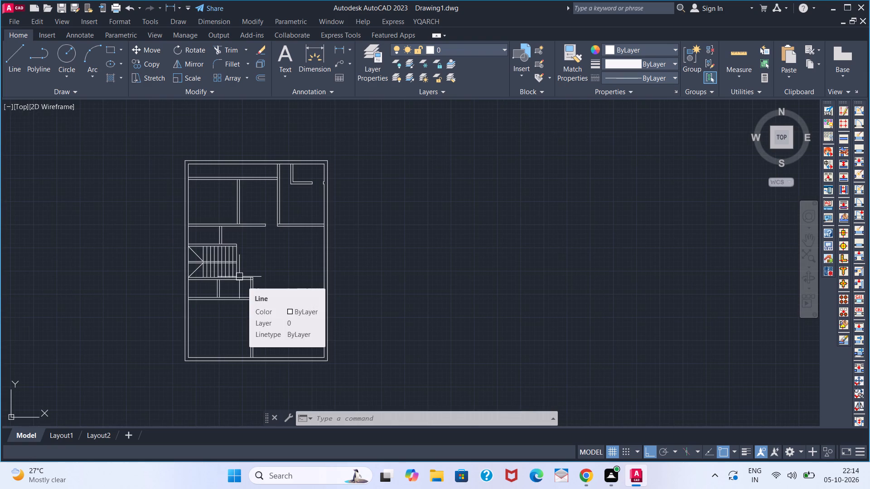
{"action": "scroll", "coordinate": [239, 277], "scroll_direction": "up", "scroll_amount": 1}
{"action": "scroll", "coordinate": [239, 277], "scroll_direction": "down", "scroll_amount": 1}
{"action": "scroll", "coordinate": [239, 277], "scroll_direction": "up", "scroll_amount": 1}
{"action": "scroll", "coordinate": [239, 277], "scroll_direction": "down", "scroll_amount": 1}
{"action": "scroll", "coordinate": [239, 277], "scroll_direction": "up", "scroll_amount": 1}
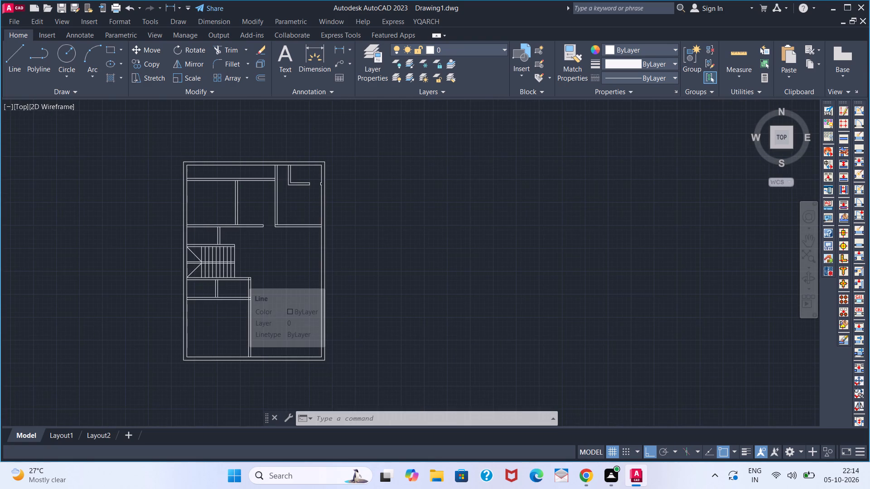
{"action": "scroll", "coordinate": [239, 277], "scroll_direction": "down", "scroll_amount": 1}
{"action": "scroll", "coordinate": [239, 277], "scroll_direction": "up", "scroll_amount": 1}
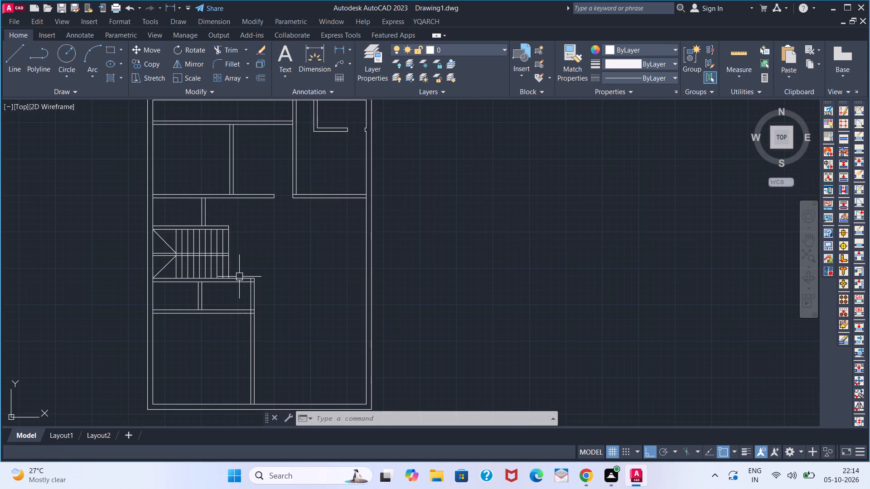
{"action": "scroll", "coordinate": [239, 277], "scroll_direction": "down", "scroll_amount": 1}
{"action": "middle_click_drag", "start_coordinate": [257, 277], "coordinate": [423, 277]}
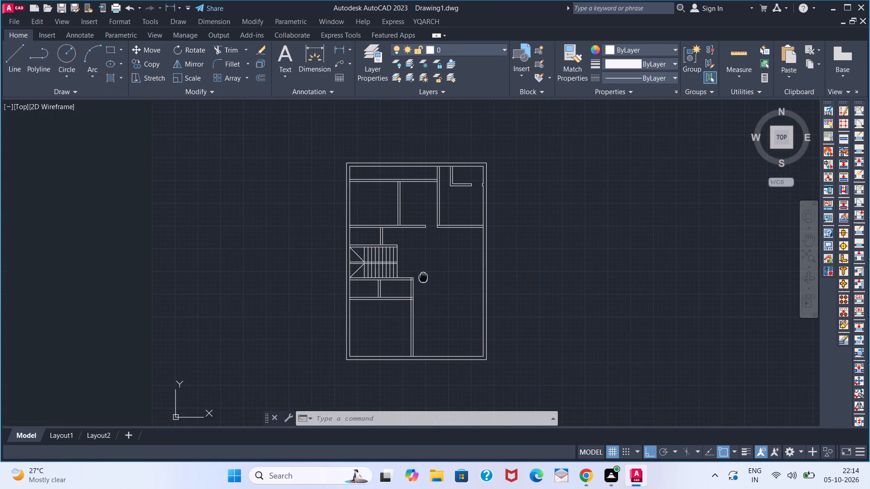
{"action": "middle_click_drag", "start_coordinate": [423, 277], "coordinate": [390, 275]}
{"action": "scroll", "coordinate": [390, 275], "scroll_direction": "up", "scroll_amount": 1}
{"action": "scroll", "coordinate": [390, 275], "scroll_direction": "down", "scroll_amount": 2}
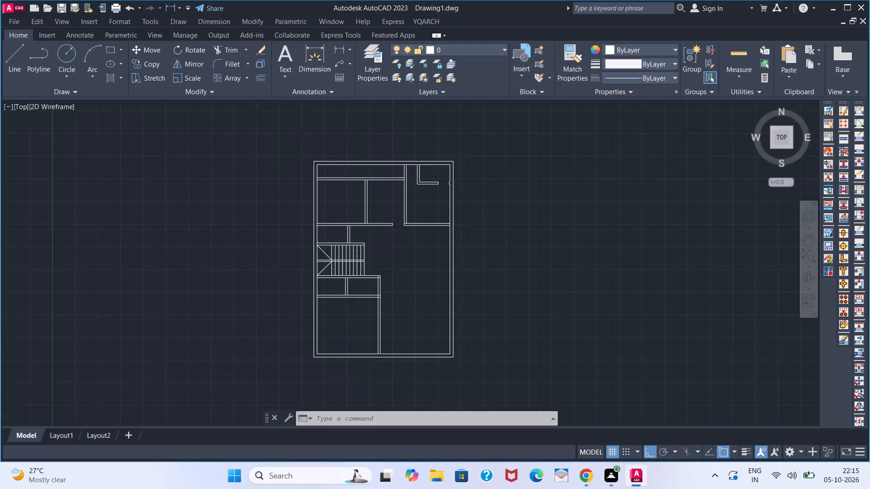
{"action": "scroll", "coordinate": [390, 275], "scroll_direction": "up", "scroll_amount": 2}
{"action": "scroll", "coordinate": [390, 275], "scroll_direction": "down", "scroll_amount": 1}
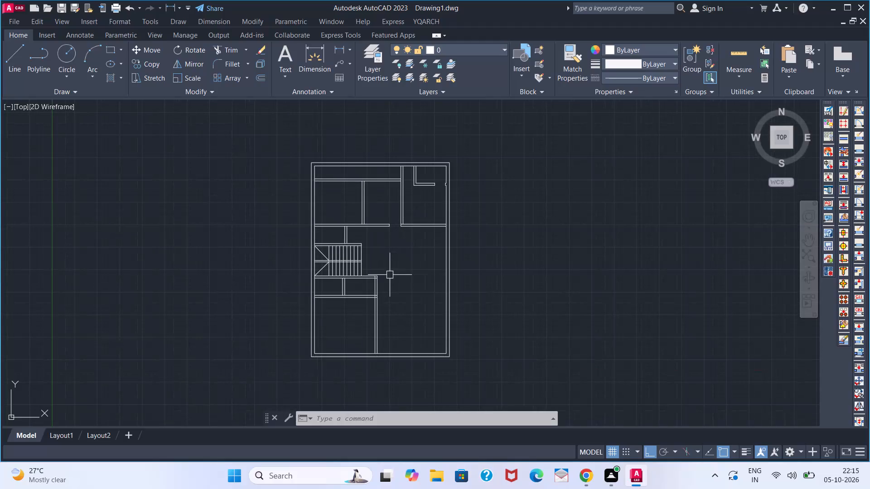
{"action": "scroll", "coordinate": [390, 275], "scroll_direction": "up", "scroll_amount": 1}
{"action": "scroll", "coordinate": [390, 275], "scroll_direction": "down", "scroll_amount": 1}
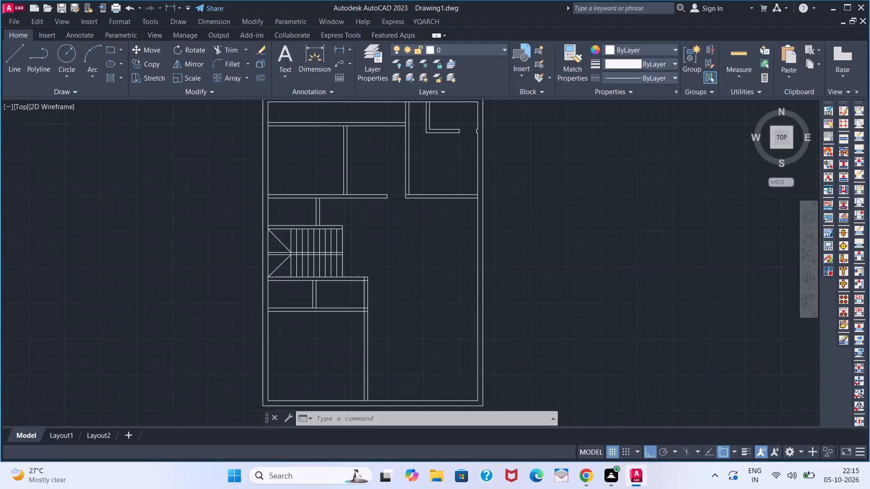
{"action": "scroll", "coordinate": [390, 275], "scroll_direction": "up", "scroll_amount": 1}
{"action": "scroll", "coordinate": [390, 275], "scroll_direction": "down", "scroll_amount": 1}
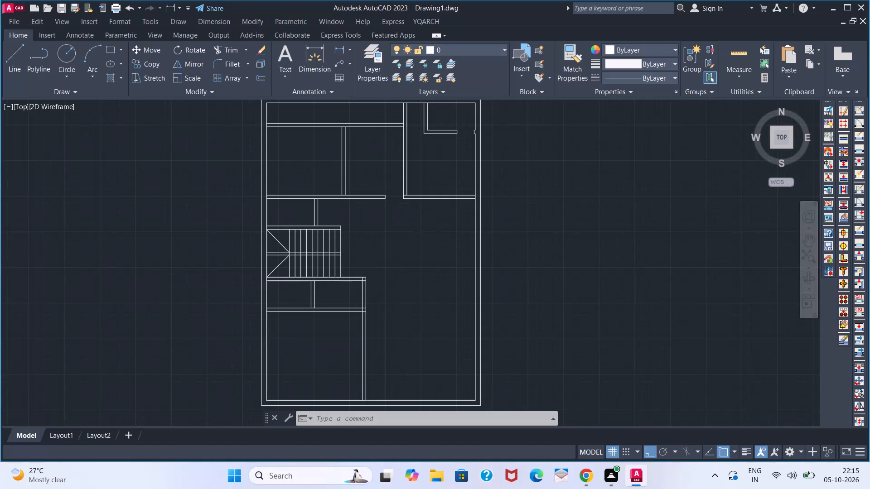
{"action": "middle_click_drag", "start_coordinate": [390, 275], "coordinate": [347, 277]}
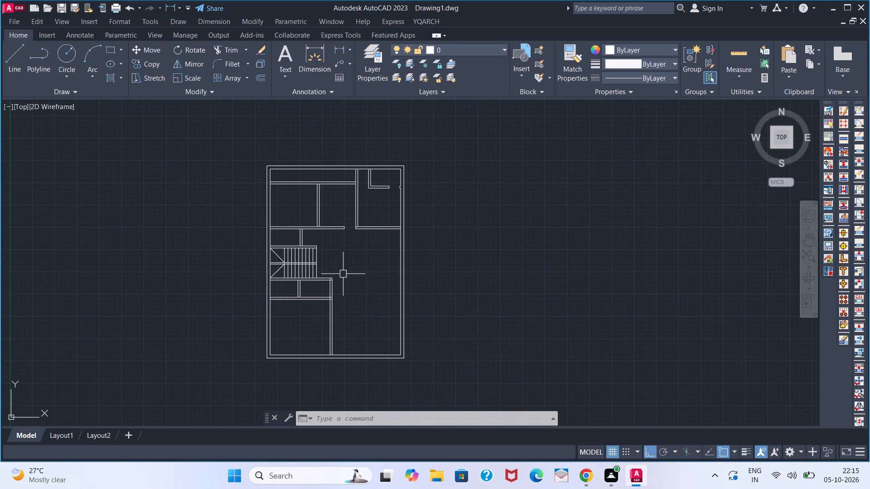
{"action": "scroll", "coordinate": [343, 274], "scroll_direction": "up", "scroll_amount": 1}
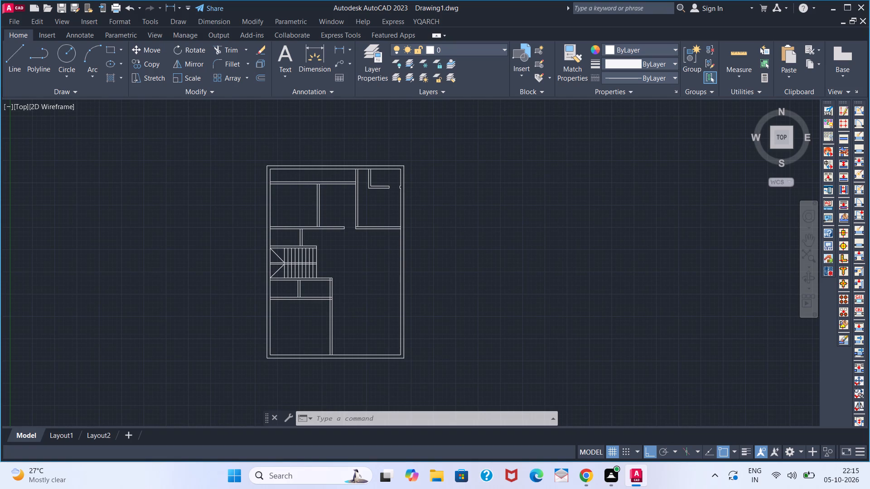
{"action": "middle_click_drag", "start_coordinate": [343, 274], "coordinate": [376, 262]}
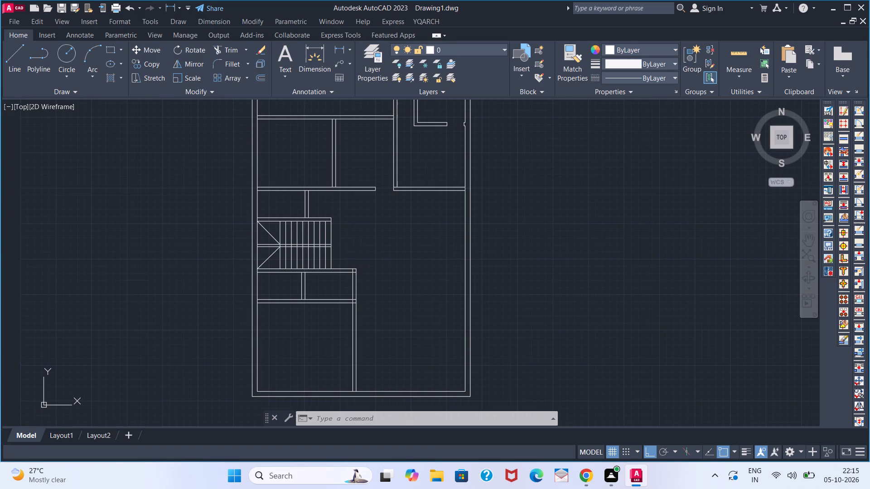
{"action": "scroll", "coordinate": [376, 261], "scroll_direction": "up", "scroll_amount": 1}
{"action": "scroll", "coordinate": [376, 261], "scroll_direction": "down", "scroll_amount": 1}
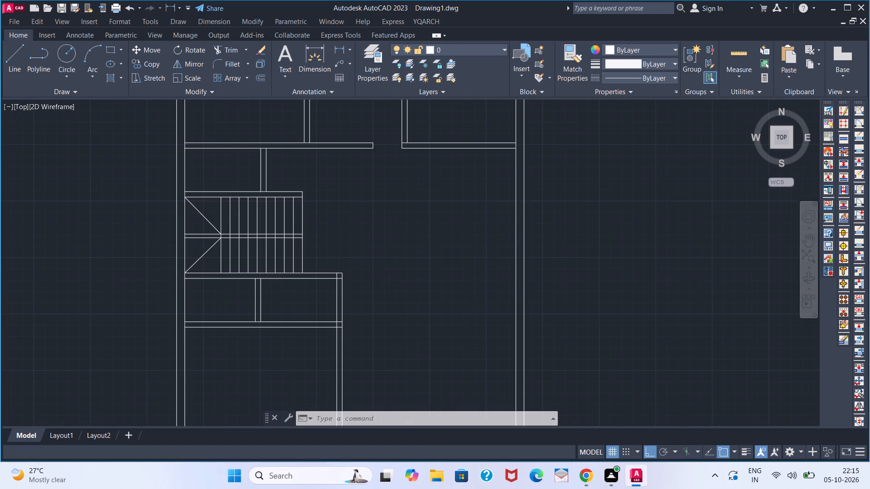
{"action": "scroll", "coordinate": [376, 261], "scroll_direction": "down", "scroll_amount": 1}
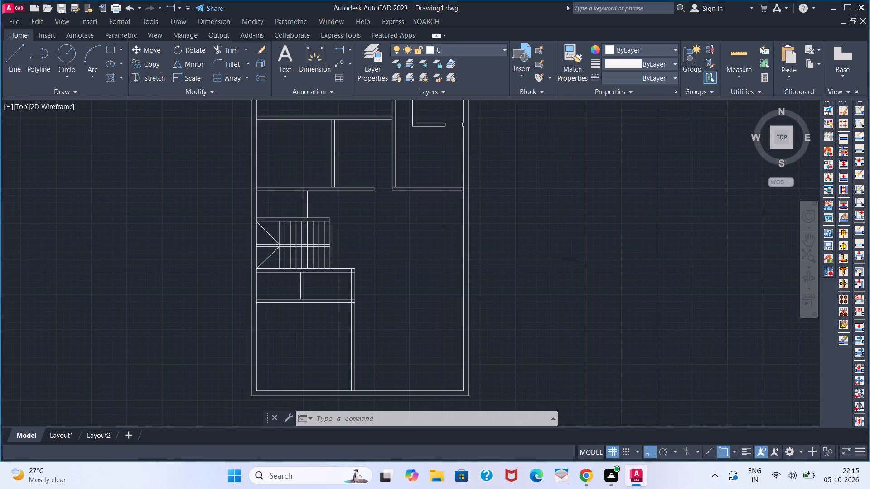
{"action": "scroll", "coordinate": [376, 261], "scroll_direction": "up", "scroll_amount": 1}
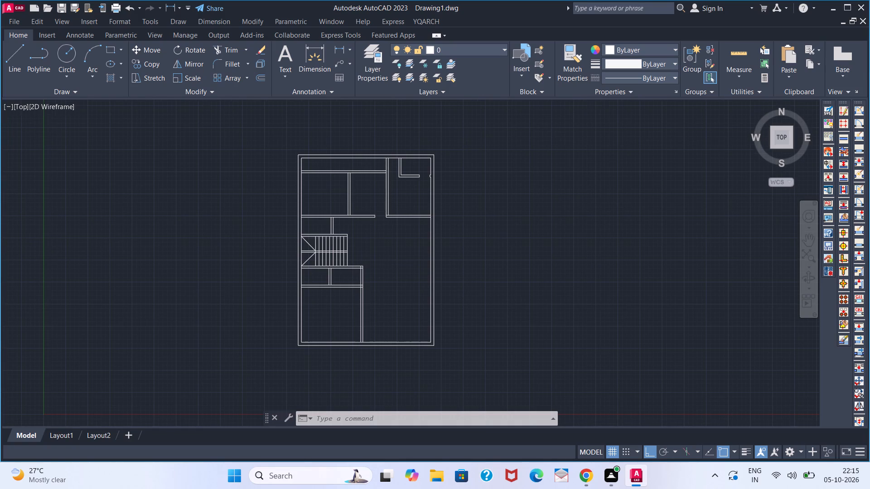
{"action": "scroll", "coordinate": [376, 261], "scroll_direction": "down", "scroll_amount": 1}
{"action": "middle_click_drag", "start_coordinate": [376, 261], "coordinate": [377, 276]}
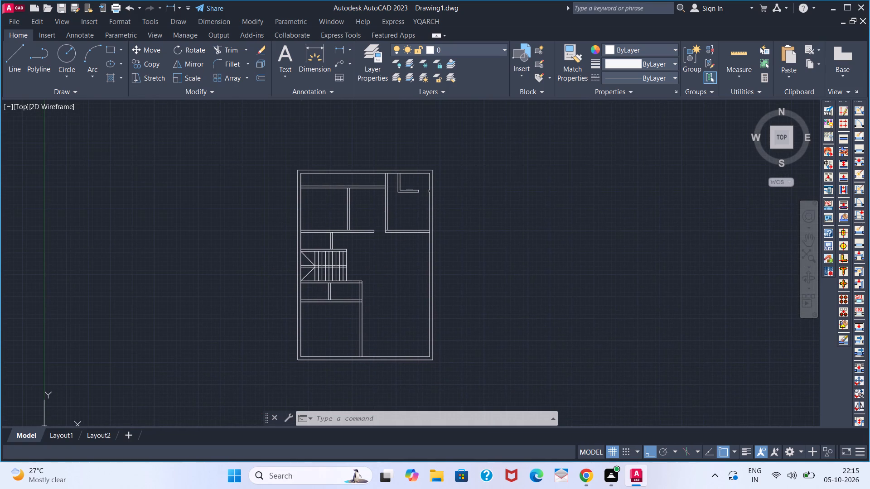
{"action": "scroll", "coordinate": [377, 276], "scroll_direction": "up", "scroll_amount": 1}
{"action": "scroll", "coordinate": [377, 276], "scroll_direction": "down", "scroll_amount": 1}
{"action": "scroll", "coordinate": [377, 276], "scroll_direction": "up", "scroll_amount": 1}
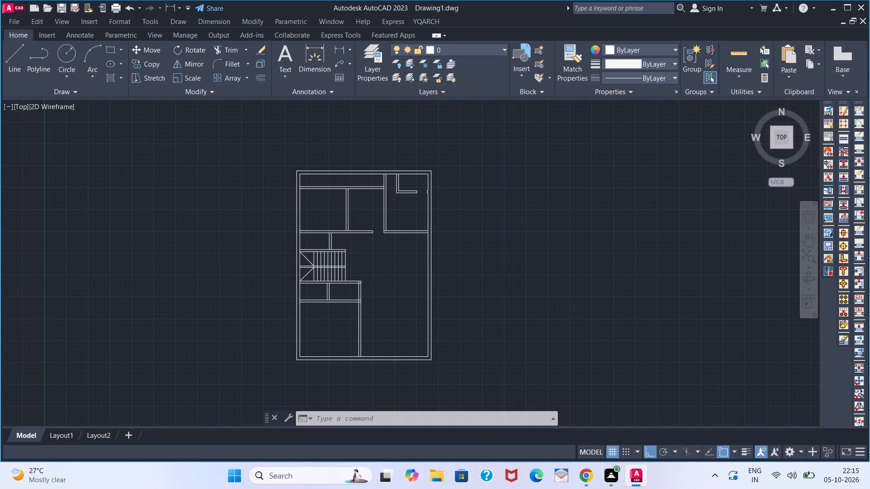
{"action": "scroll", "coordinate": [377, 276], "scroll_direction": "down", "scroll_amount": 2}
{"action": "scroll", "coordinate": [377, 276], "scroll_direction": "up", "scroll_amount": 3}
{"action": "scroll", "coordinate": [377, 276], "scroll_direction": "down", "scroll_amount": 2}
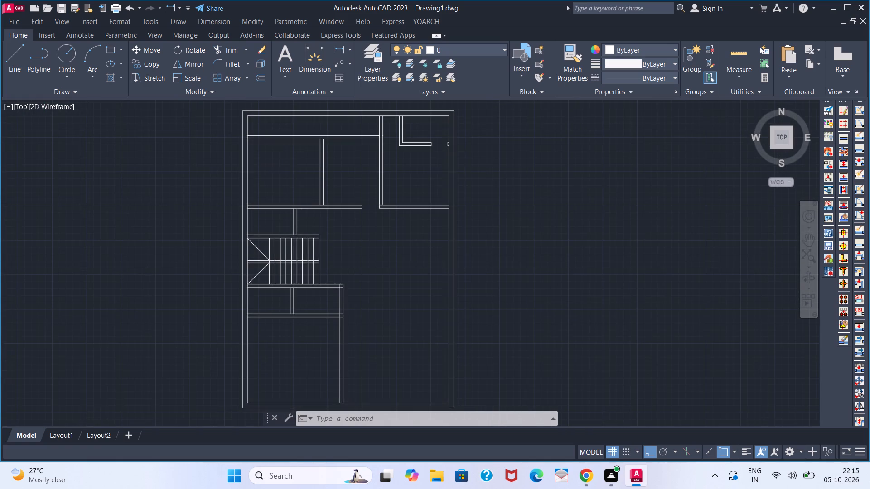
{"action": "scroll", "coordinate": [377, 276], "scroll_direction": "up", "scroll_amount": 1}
Offset the lower line of the wall below the staircase 2'8" down into the small room beneath it.
{"action": "middle_click_drag", "start_coordinate": [377, 276], "coordinate": [401, 273]}
{"action": "scroll", "coordinate": [344, 256], "scroll_direction": "up", "scroll_amount": 1}
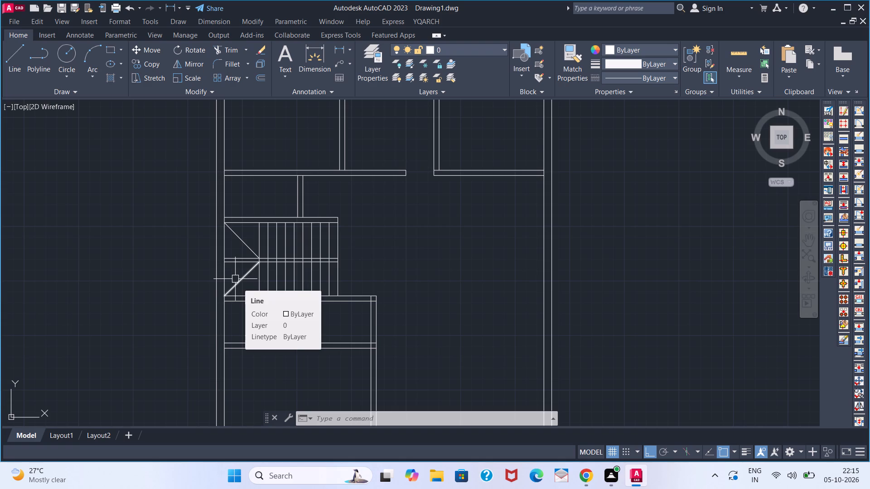
{"action": "scroll", "coordinate": [274, 261], "scroll_direction": "down", "scroll_amount": 1}
{"action": "scroll", "coordinate": [329, 298], "scroll_direction": "up", "scroll_amount": 2}
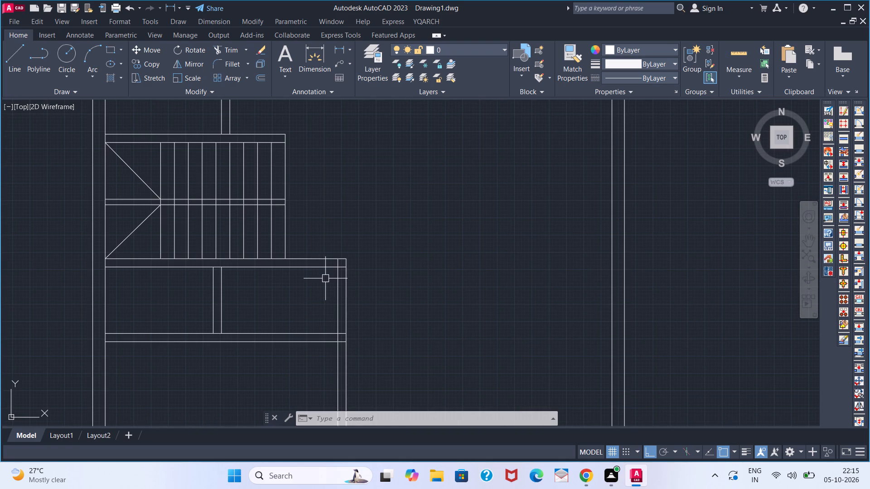
{"action": "key", "text": "o"}
{"action": "key", "text": "Return"}
{"action": "type", "text": "2'"}
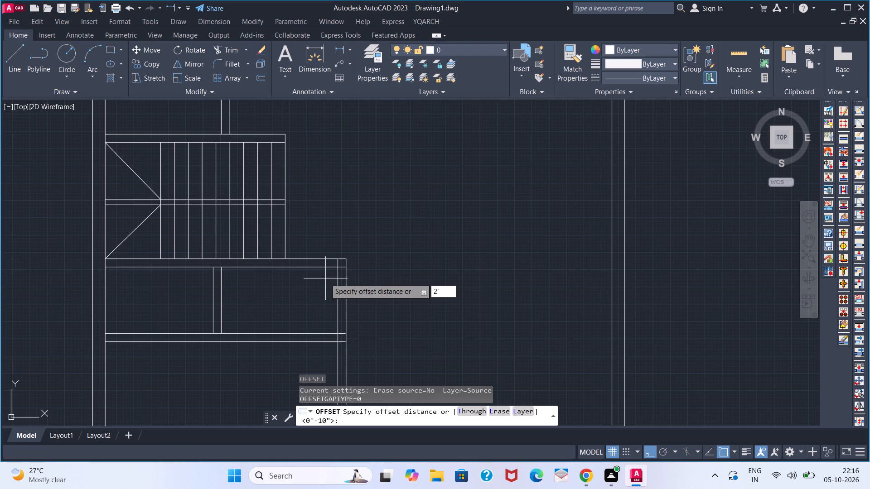
{"action": "key", "text": "8"}
{"action": "key", "text": "Return"}
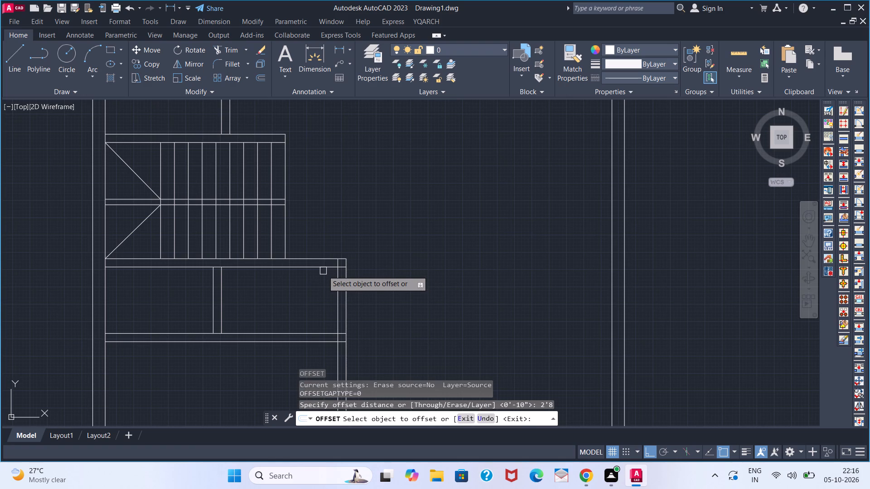
{"action": "left_click", "coordinate": [323, 268]}
{"action": "left_click", "coordinate": [319, 303]}
{"action": "key", "text": "space"}
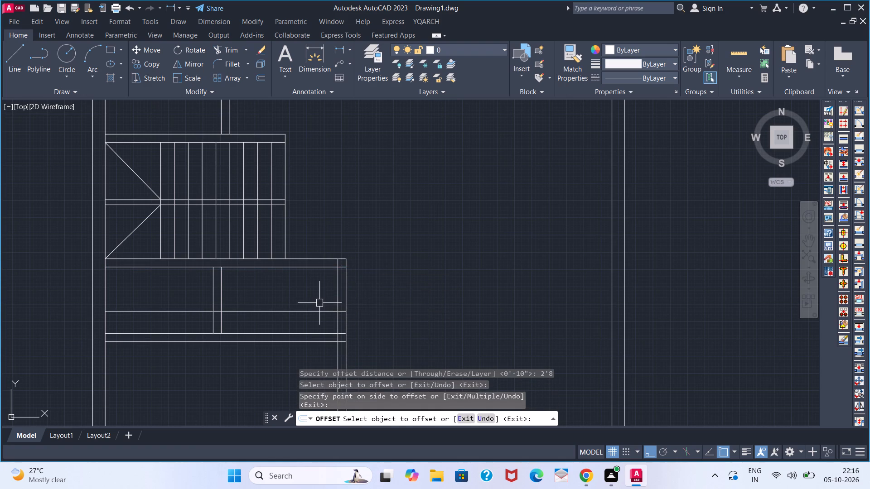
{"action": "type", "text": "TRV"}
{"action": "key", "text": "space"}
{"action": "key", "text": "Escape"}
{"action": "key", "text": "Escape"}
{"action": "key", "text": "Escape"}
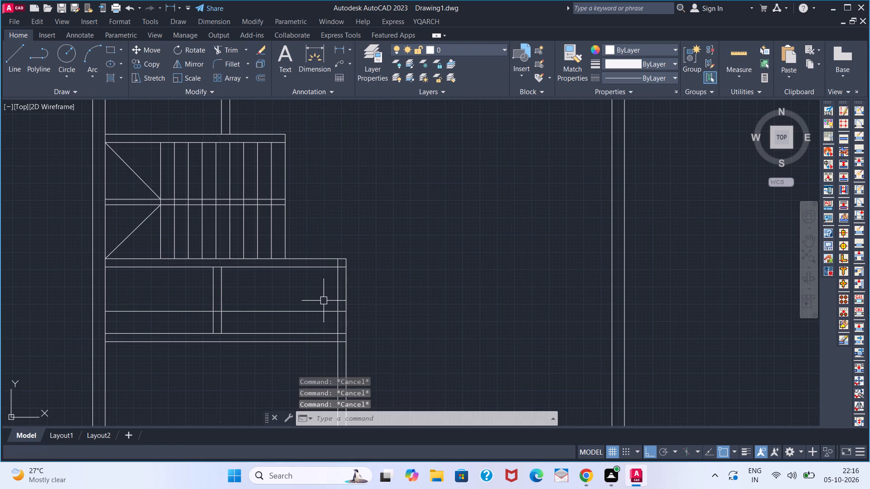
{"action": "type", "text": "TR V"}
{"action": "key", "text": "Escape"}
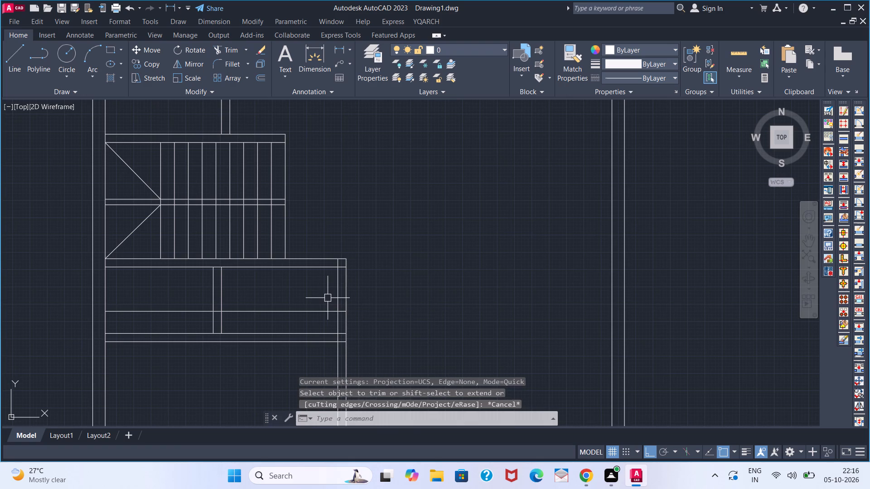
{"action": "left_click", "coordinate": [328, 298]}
Trim both lines of the vertical wall above the offset line to open a 2'8" doorway, and remove the leftover offset line.
{"action": "type", "text": "TR"}
{"action": "key", "text": "space"}
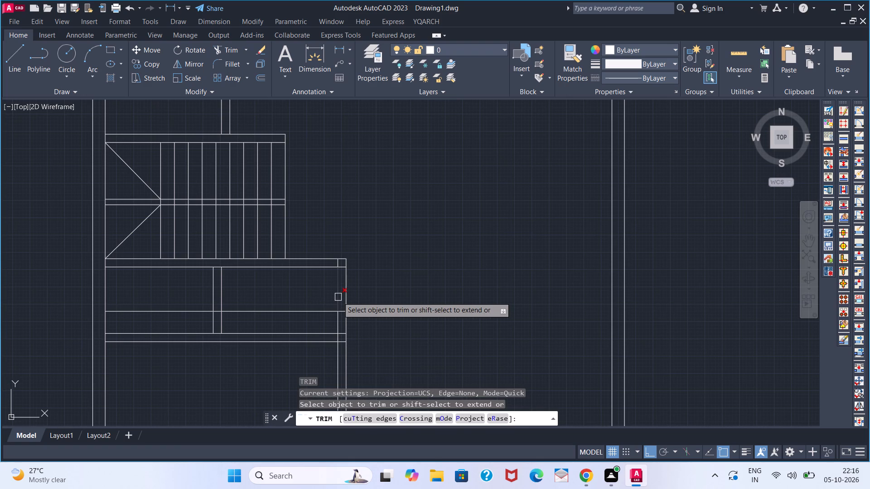
{"action": "left_click", "coordinate": [338, 297]}
{"action": "left_click", "coordinate": [343, 297]}
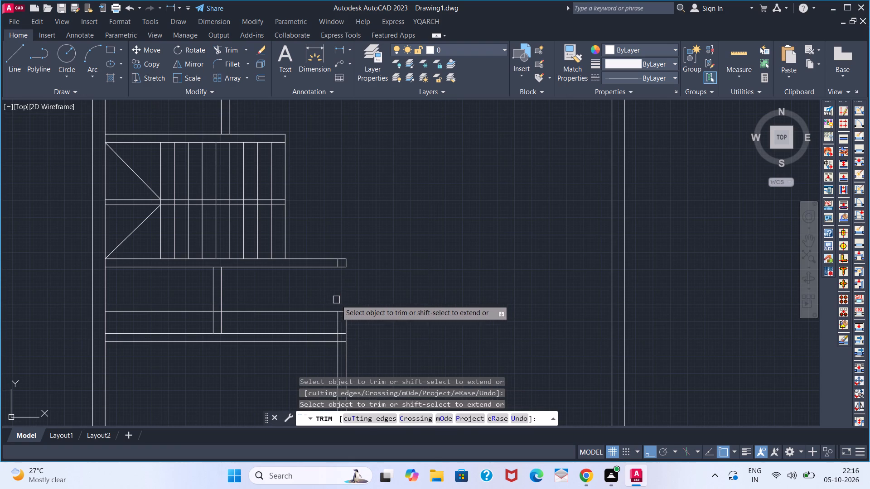
{"action": "left_click", "coordinate": [315, 313]}
{"action": "key", "text": "space"}
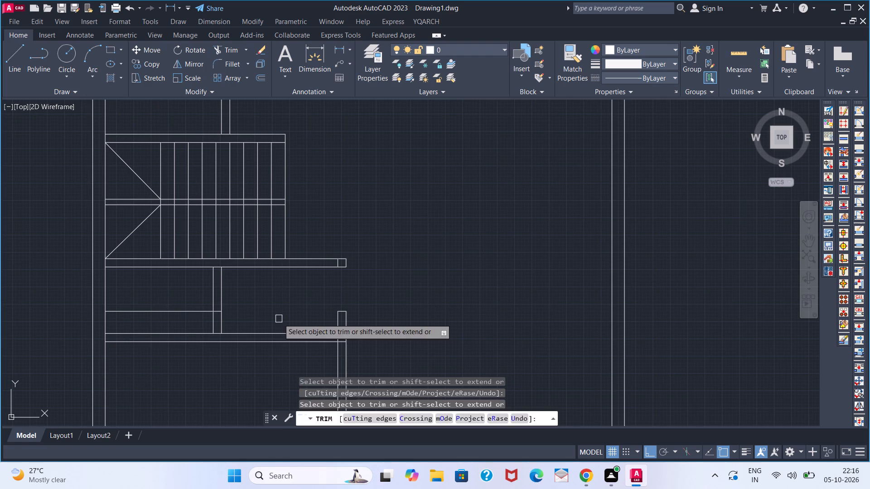
{"action": "left_click", "coordinate": [166, 311]}
{"action": "key", "text": "Delete"}
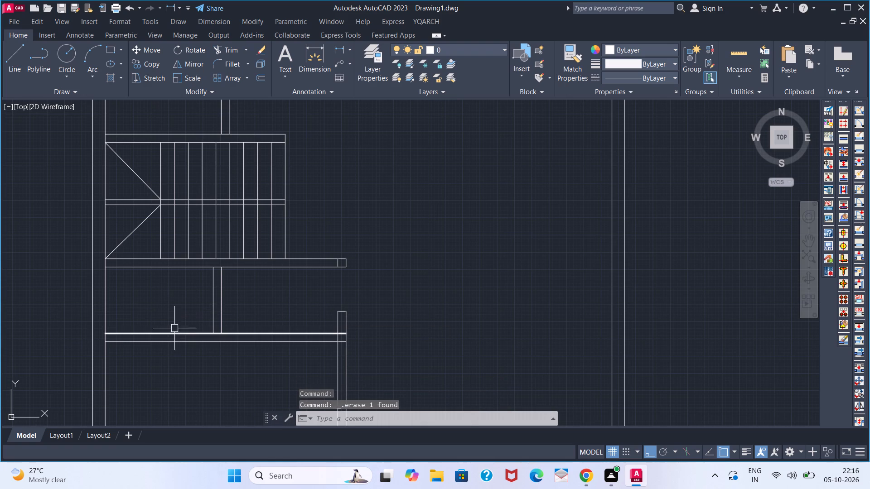
Extend the left line of the short partition below the stairs down through the horizontal wall to its lower line.
{"action": "scroll", "coordinate": [216, 305], "scroll_direction": "down", "scroll_amount": 1}
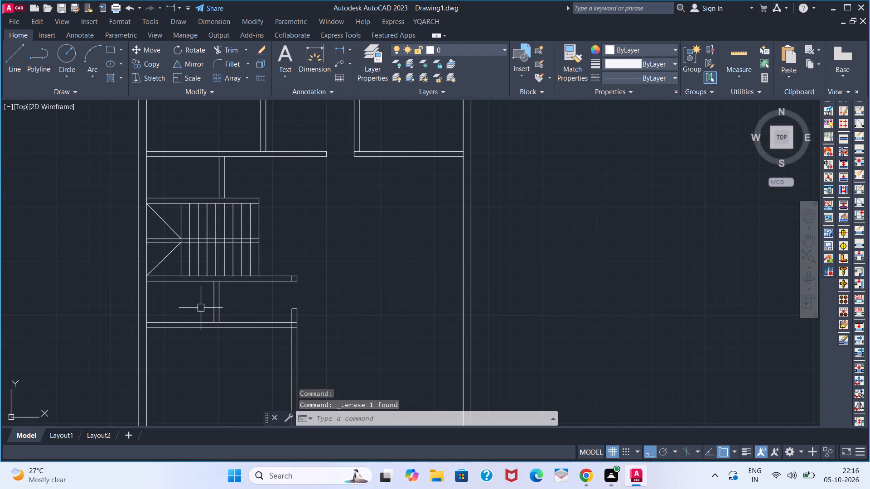
{"action": "key", "text": "e"}
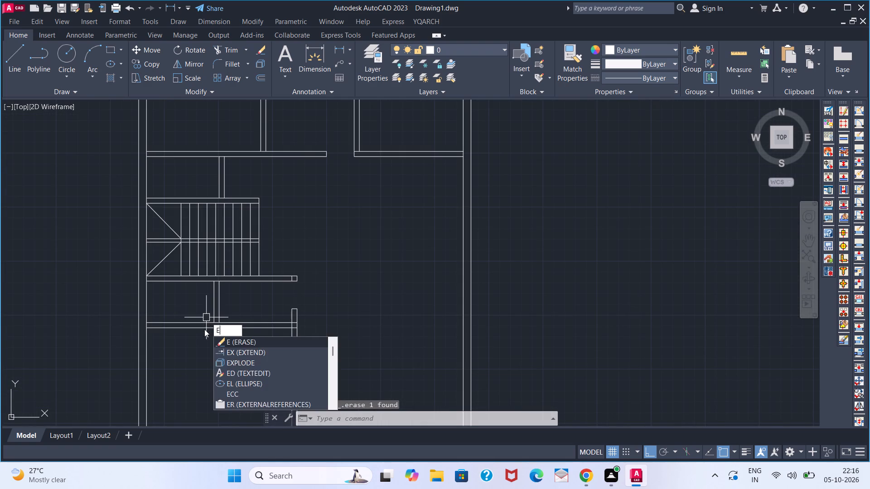
{"action": "type", "text": "X"}
{"action": "key", "text": "space"}
{"action": "left_click", "coordinate": [213, 314]}
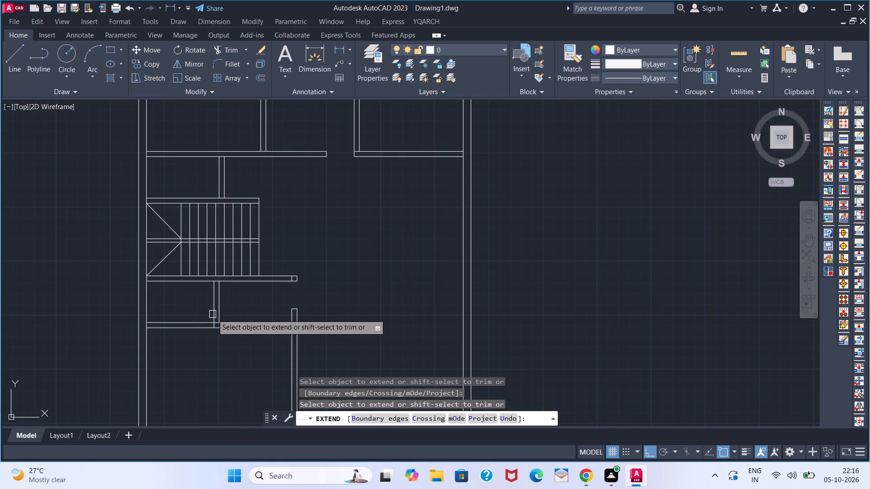
{"action": "key", "text": "space"}
Offset the extended left line of the short partition 2'8" to the left.
{"action": "key", "text": "o"}
{"action": "key", "text": "Return"}
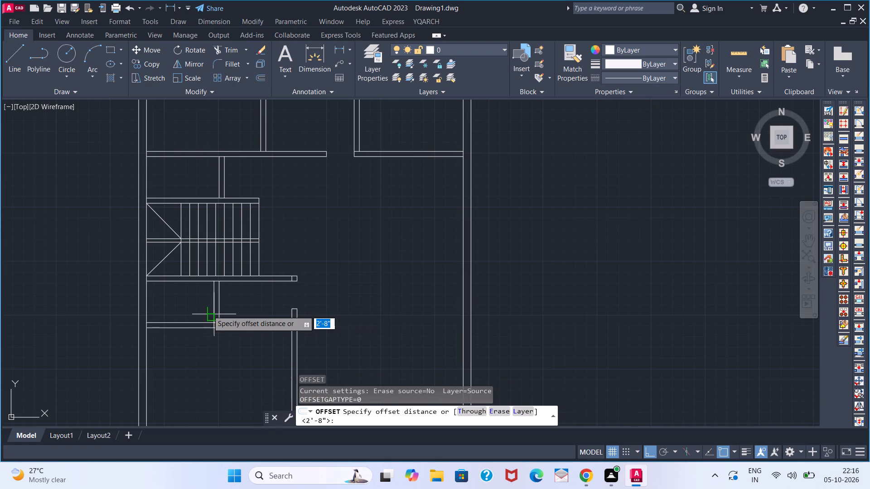
{"action": "key", "text": "2"}
{"action": "type", "text": "'8"}
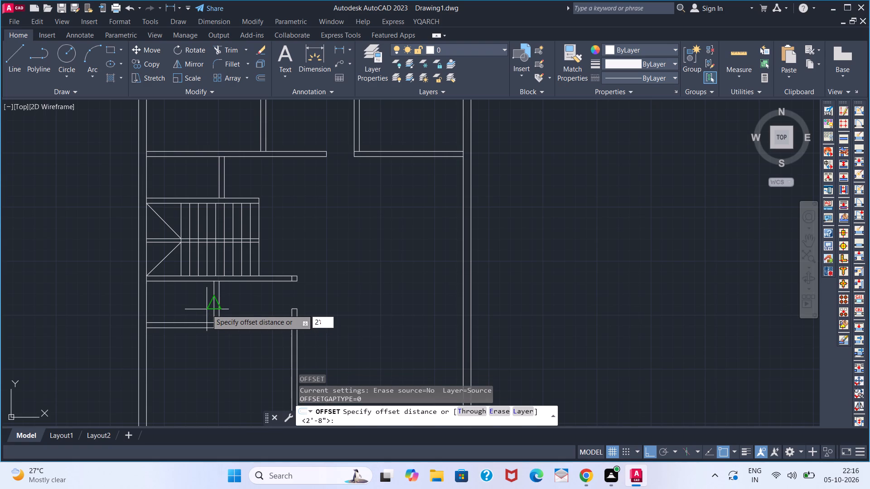
{"action": "key", "text": "Return"}
{"action": "left_click", "coordinate": [214, 306]}
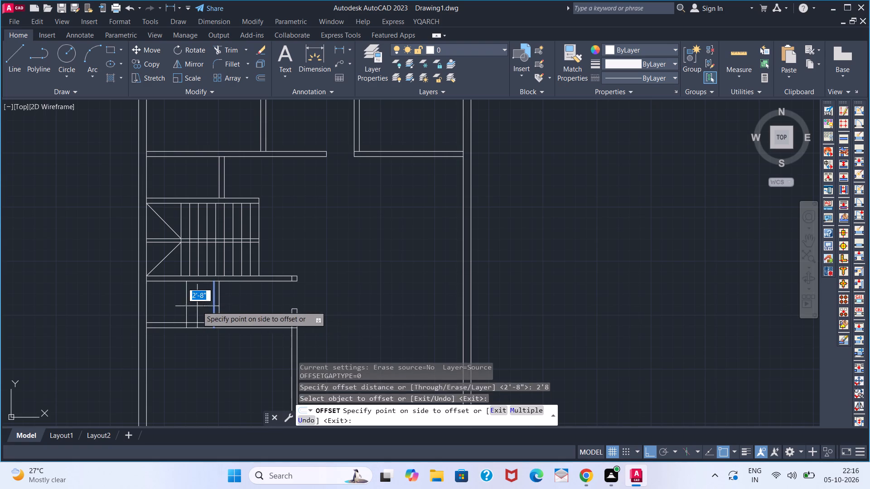
{"action": "left_click", "coordinate": [197, 306]}
{"action": "key", "text": "space"}
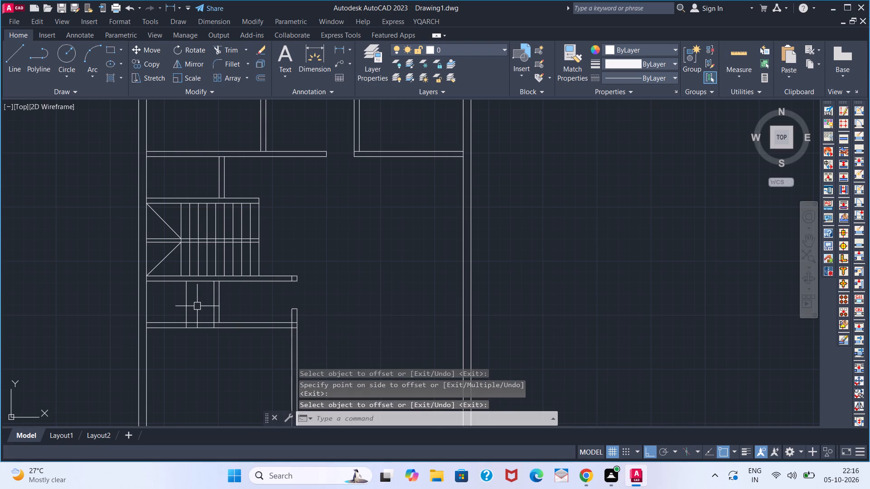
Trim the horizontal wall between the partition and the offset line to open a doorway, removing the offset line above the wall.
{"action": "type", "text": "TR"}
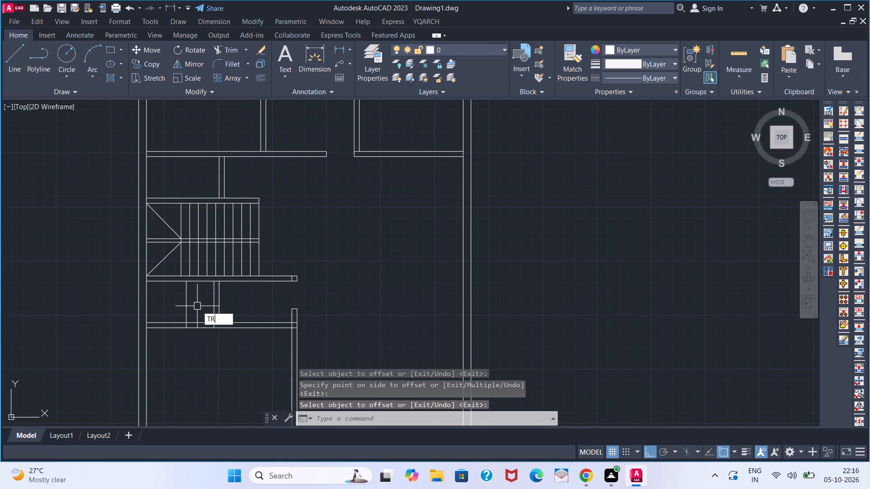
{"action": "key", "text": "space"}
{"action": "left_click", "coordinate": [187, 307]}
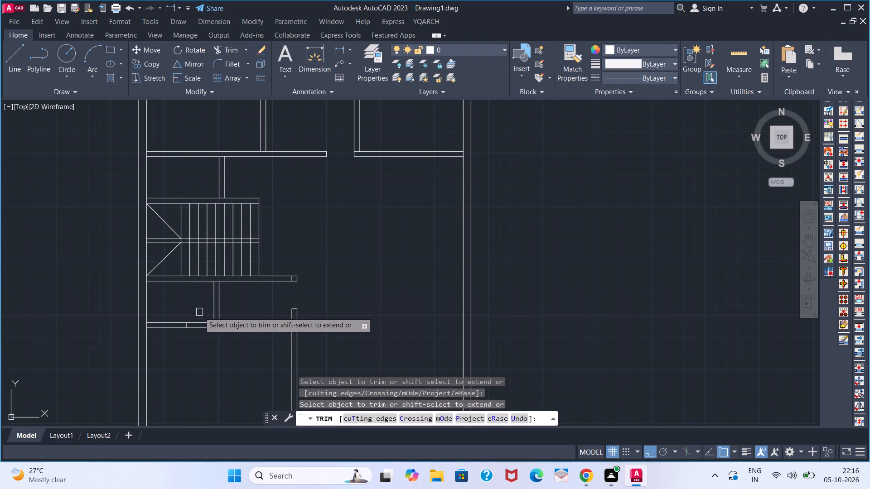
{"action": "left_click", "coordinate": [202, 320]}
{"action": "left_click", "coordinate": [202, 326]}
{"action": "key", "text": "space"}
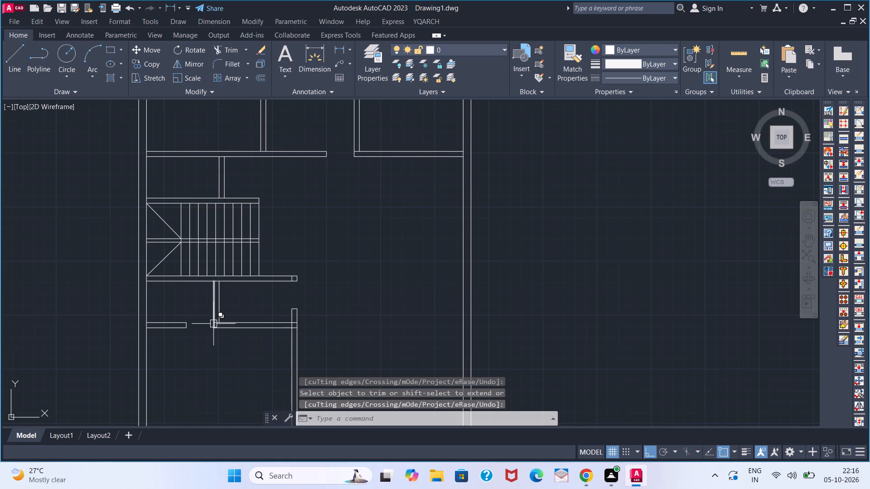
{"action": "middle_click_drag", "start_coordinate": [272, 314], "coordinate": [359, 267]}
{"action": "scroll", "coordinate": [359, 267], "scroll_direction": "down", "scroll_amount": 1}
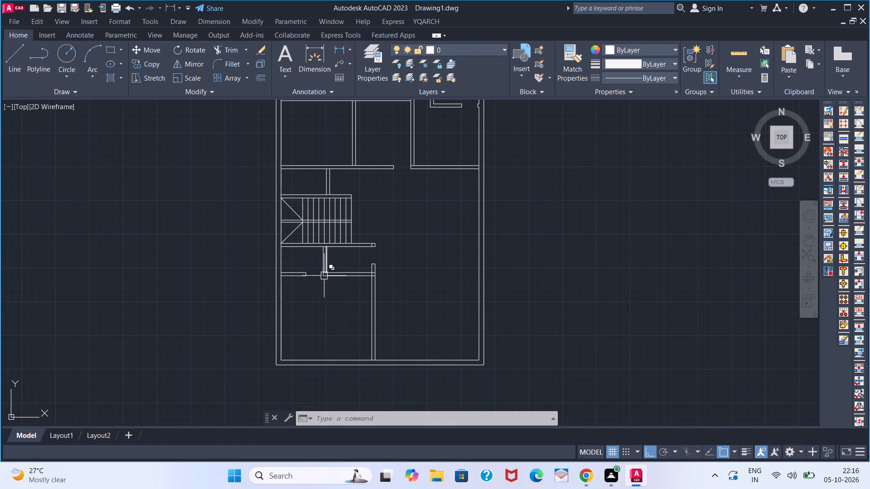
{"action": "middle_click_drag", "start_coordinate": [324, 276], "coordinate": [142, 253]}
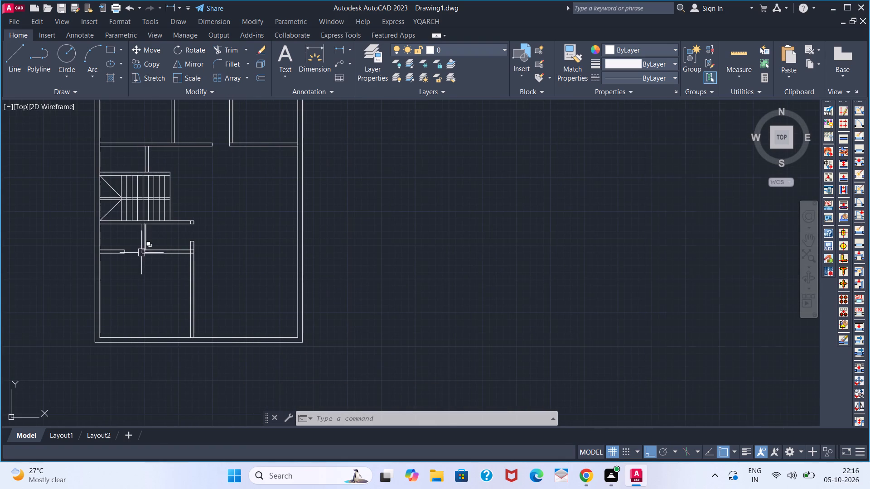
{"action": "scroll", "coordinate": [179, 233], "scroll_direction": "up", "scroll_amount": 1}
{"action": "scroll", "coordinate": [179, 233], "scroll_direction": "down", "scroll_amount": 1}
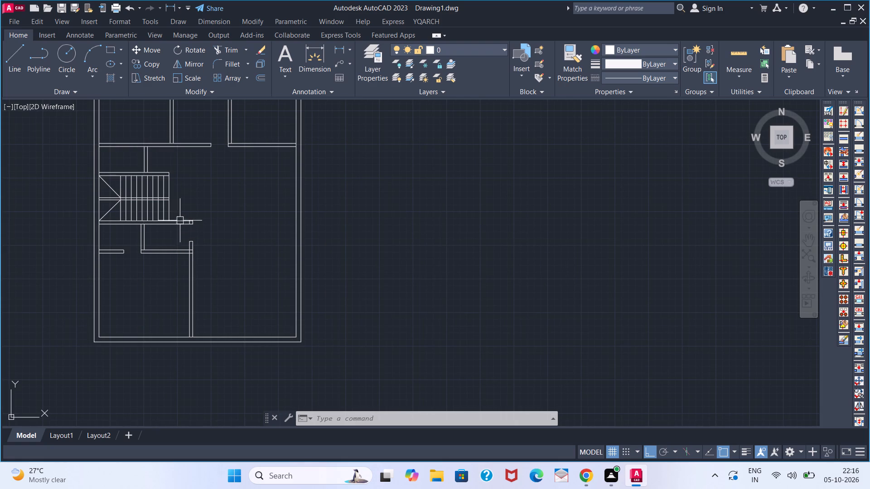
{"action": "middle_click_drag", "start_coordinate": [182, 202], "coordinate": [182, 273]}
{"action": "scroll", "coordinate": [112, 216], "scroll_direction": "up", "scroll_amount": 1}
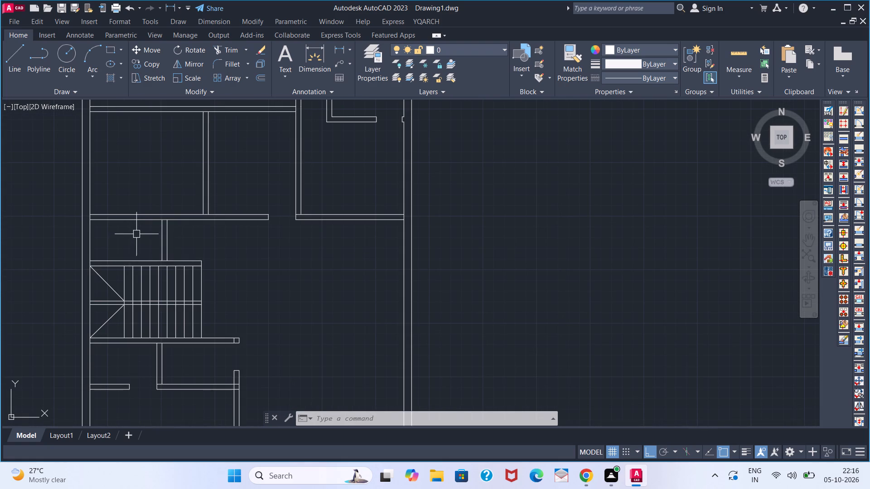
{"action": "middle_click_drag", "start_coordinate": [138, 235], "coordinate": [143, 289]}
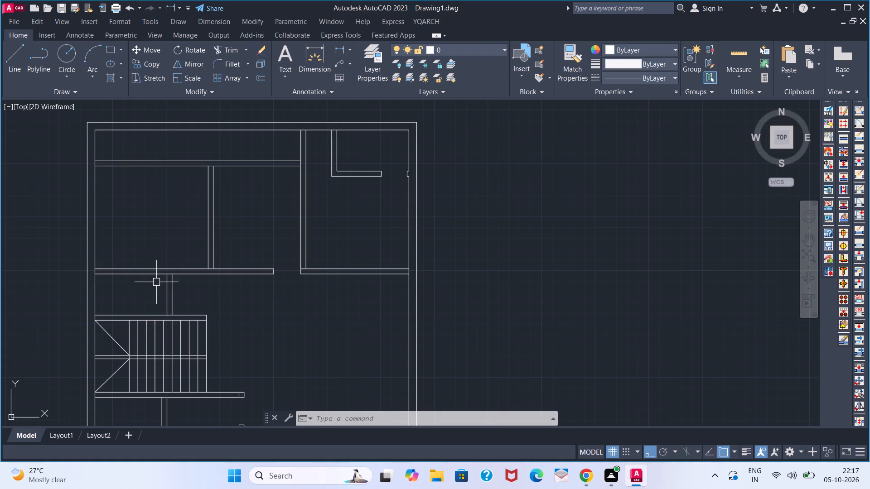
Extend the left line of the short partition above the stairs up through the horizontal wall to its upper line.
{"action": "scroll", "coordinate": [162, 284], "scroll_direction": "up", "scroll_amount": 1}
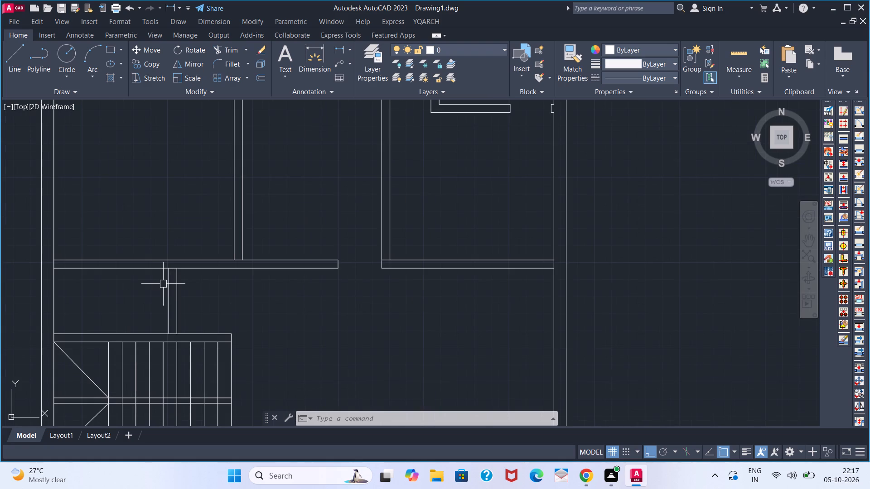
{"action": "type", "text": "EX"}
{"action": "key", "text": "space"}
{"action": "left_click", "coordinate": [166, 285]}
{"action": "key", "text": "space"}
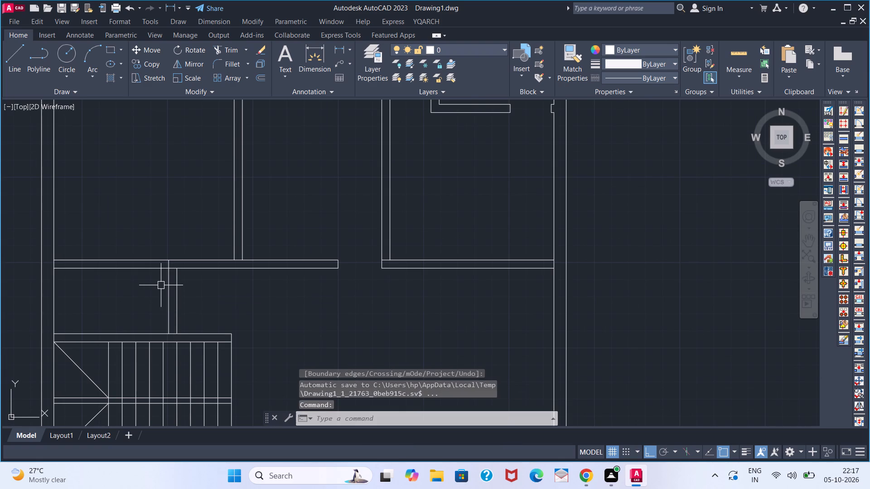
Offset the extended left line of the short partition above the stairs 2'8" to the left.
{"action": "key", "text": "o"}
{"action": "key", "text": "Return"}
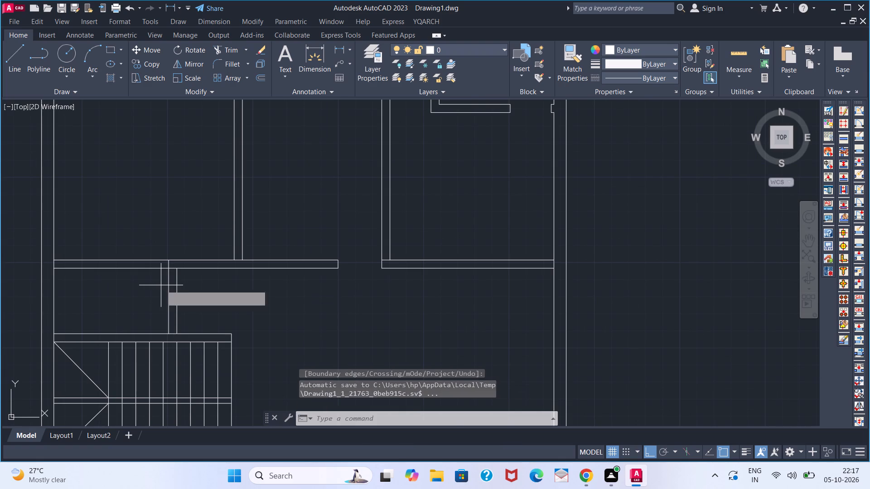
{"action": "key", "text": "Return"}
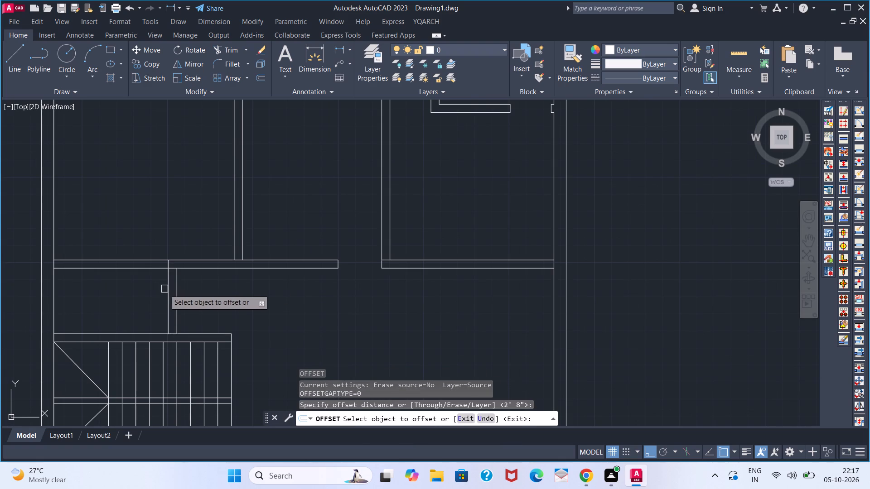
{"action": "left_click", "coordinate": [165, 291]}
{"action": "left_click", "coordinate": [135, 291]}
{"action": "key", "text": "space"}
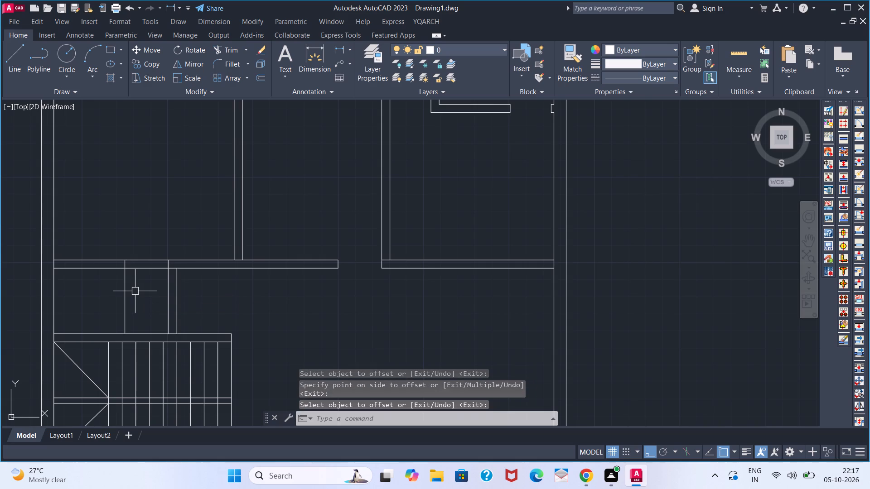
Trim the horizontal wall between the partition and the offset line to open a doorway, removing the offset line below the wall.
{"action": "type", "text": "TR"}
{"action": "key", "text": "space"}
{"action": "left_click", "coordinate": [126, 295]}
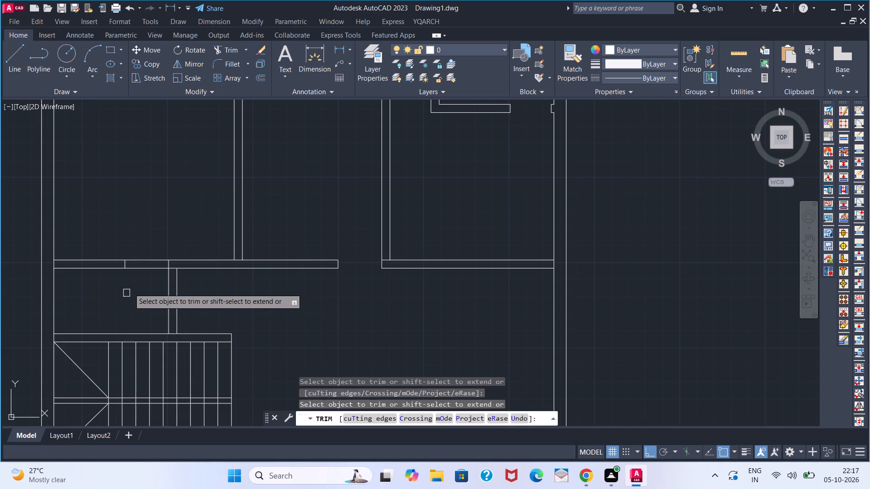
{"action": "left_click", "coordinate": [137, 273]}
{"action": "left_click", "coordinate": [144, 253]}
{"action": "key", "text": "space"}
Erase the short segment of the vertical wall's left line between the upper horizontal partition and the top outer wall.
{"action": "scroll", "coordinate": [141, 285], "scroll_direction": "down", "scroll_amount": 1}
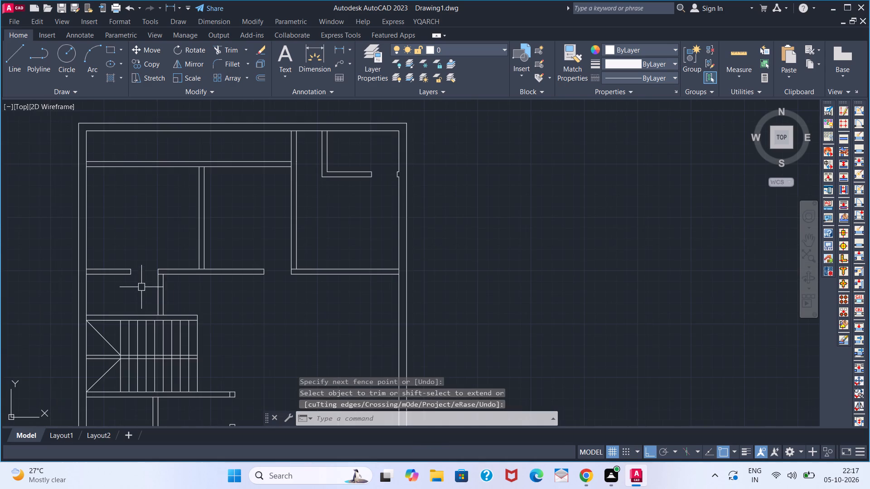
{"action": "middle_click_drag", "start_coordinate": [200, 279], "coordinate": [203, 243]}
{"action": "middle_click", "coordinate": [203, 243]}
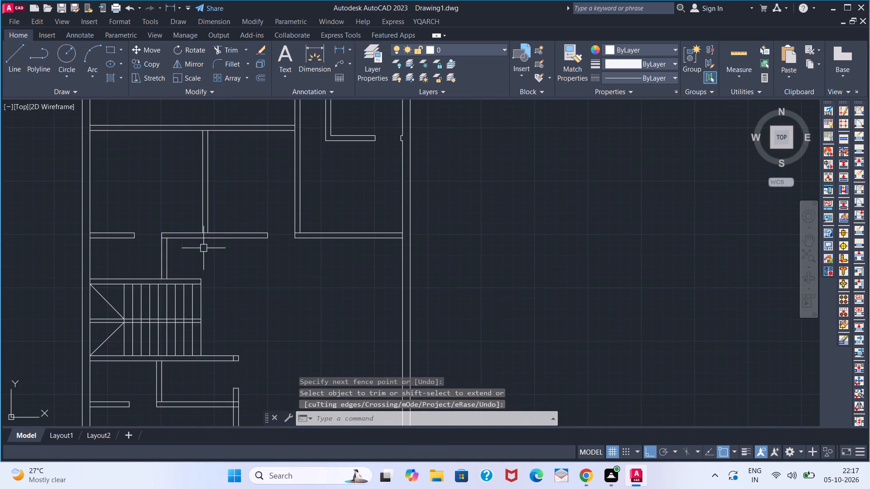
{"action": "scroll", "coordinate": [217, 265], "scroll_direction": "down", "scroll_amount": 2}
{"action": "middle_click_drag", "start_coordinate": [273, 260], "coordinate": [279, 259]}
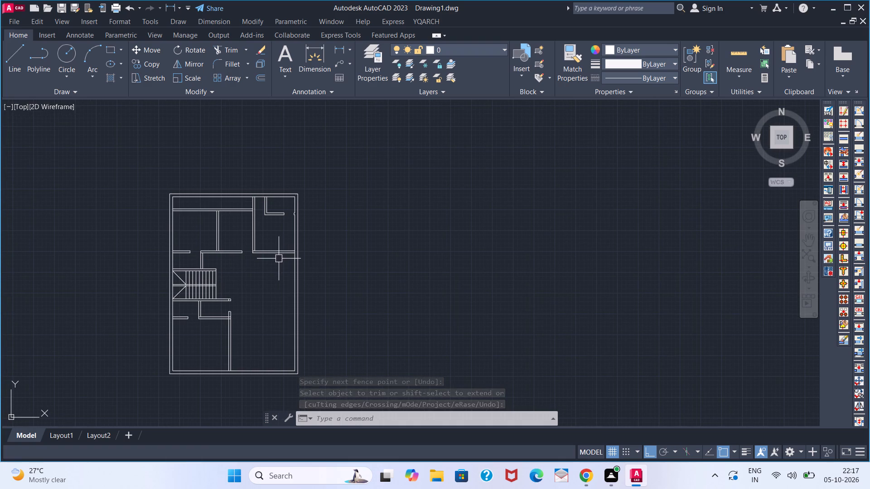
{"action": "scroll", "coordinate": [219, 285], "scroll_direction": "up", "scroll_amount": 1}
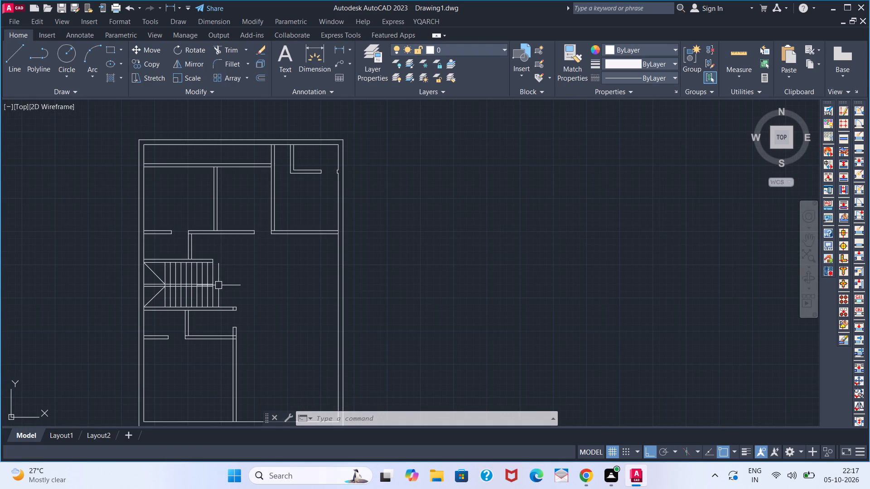
{"action": "scroll", "coordinate": [218, 286], "scroll_direction": "down", "scroll_amount": 1}
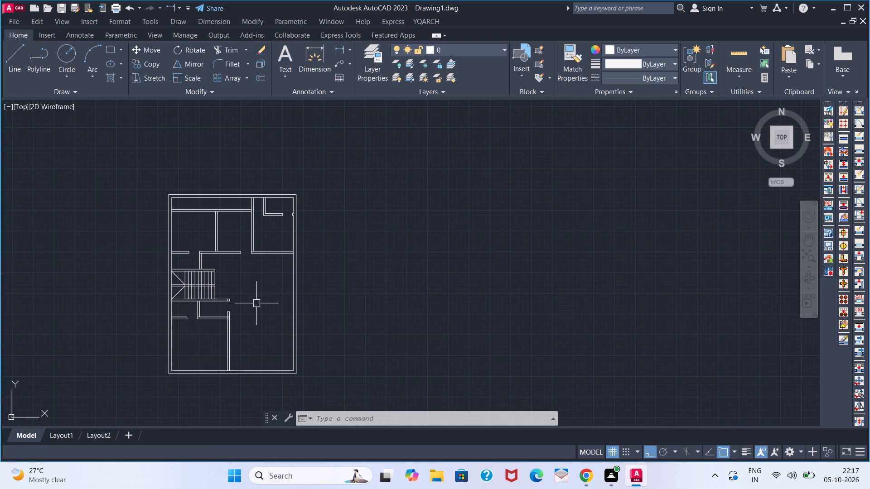
{"action": "scroll", "coordinate": [254, 301], "scroll_direction": "up", "scroll_amount": 1}
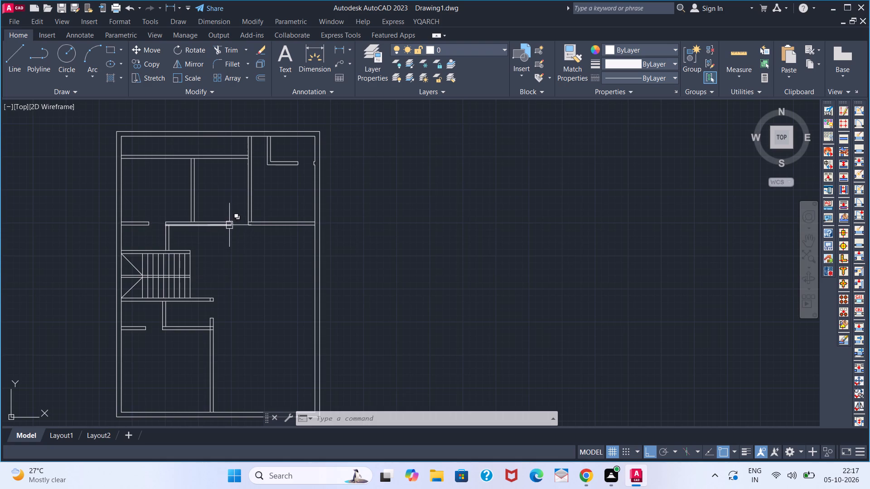
{"action": "scroll", "coordinate": [230, 225], "scroll_direction": "up", "scroll_amount": 1}
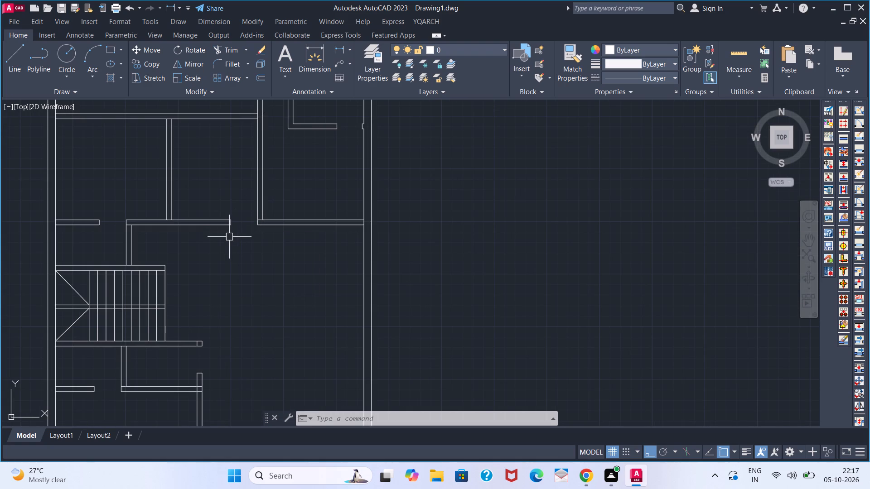
{"action": "middle_click_drag", "start_coordinate": [232, 225], "coordinate": [238, 289]}
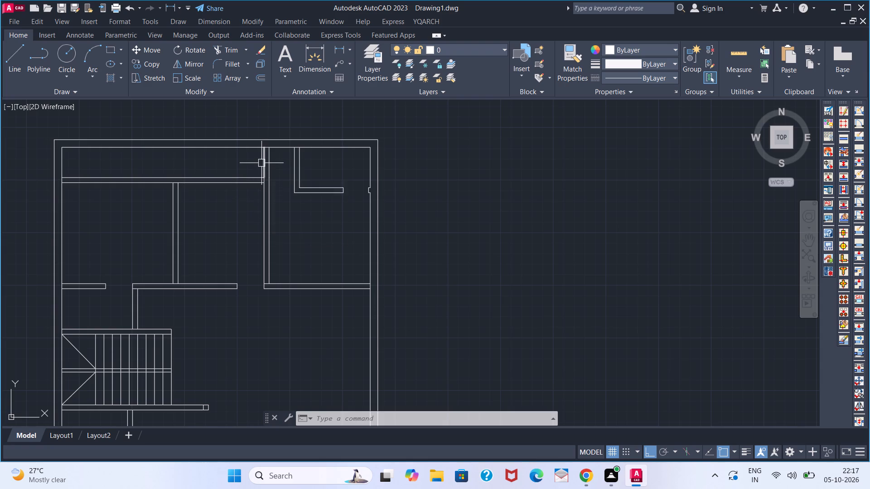
{"action": "scroll", "coordinate": [261, 163], "scroll_direction": "up", "scroll_amount": 1}
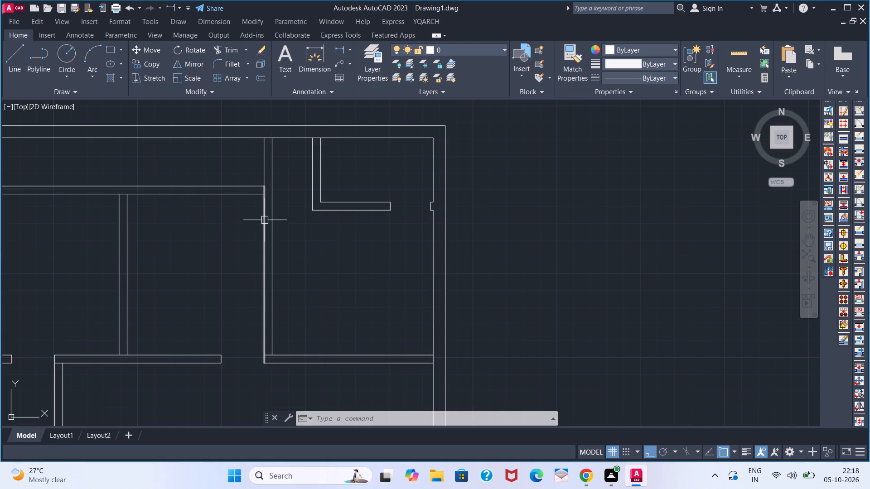
{"action": "left_click", "coordinate": [261, 177]}
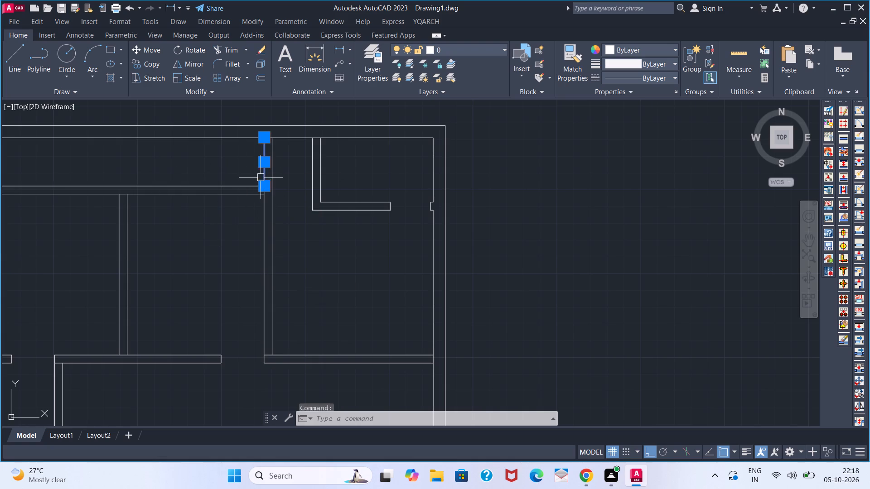
{"action": "key", "text": "Delete"}
{"action": "key", "text": "Delete"}
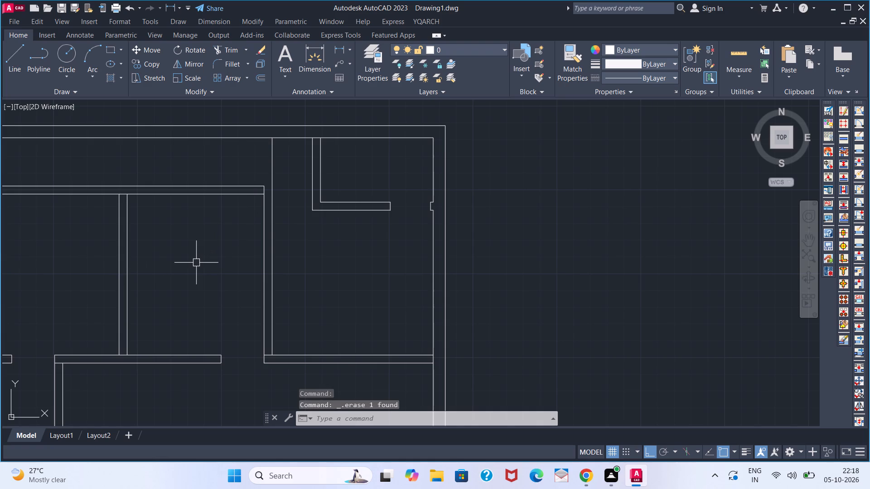
Extend the remaining left line of that vertical wall up to the inner line of the top outer wall.
{"action": "key", "text": "e"}
{"action": "type", "text": "X"}
{"action": "key", "text": "space"}
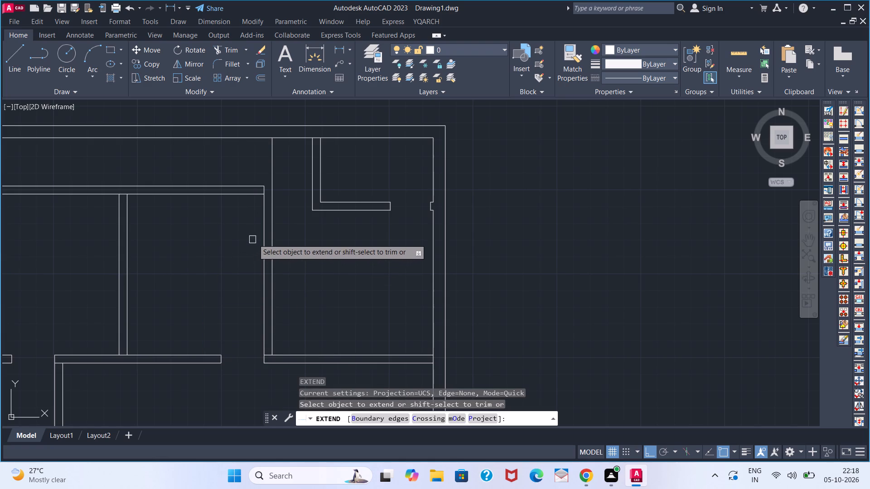
{"action": "left_click", "coordinate": [262, 238]}
{"action": "key", "text": "space"}
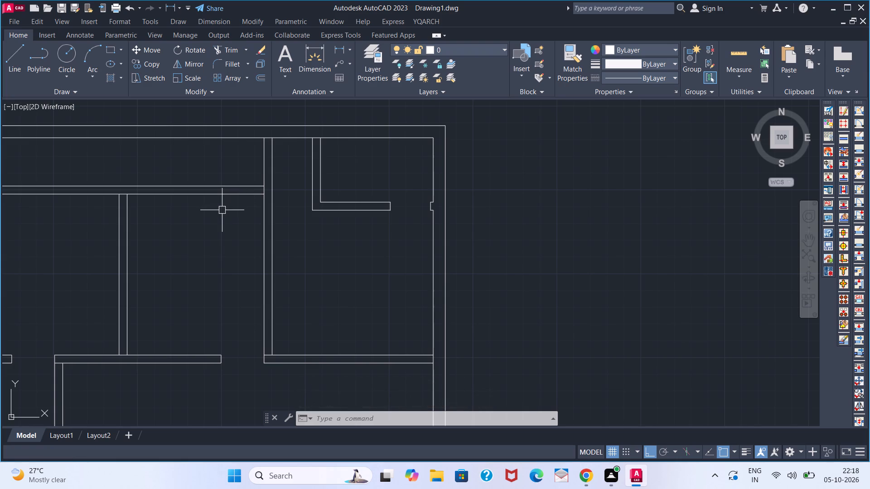
Offset the extended left line of the vertical wall 2'8" to the left.
{"action": "key", "text": "o"}
{"action": "key", "text": "space"}
{"action": "key", "text": "space"}
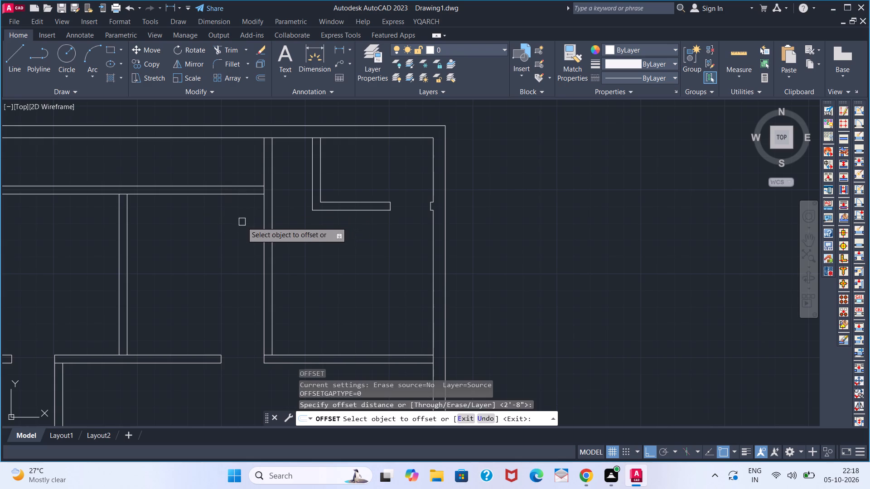
{"action": "left_click", "coordinate": [261, 220]}
{"action": "left_click", "coordinate": [216, 220]}
{"action": "key", "text": "space"}
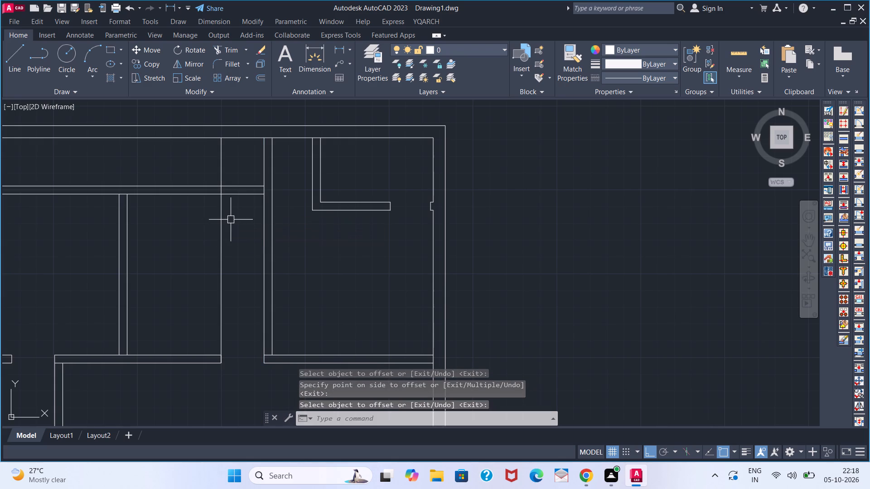
Trim the upper horizontal partition between the offset line and the vertical wall to open a doorway, removing the offset line above and below.
{"action": "type", "text": "TR"}
{"action": "key", "text": "space"}
{"action": "left_click", "coordinate": [234, 198]}
{"action": "left_click", "coordinate": [234, 178]}
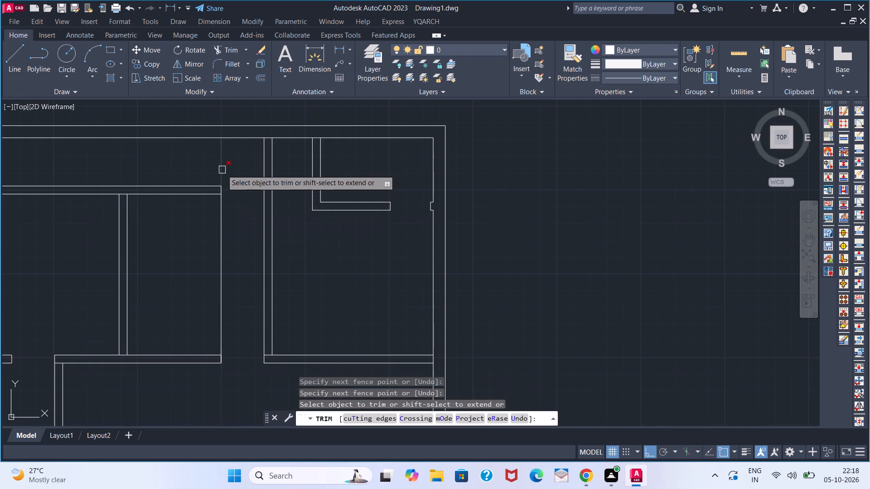
{"action": "left_click", "coordinate": [222, 170]}
{"action": "left_click", "coordinate": [215, 236]}
{"action": "left_click", "coordinate": [234, 240]}
{"action": "key", "text": "space"}
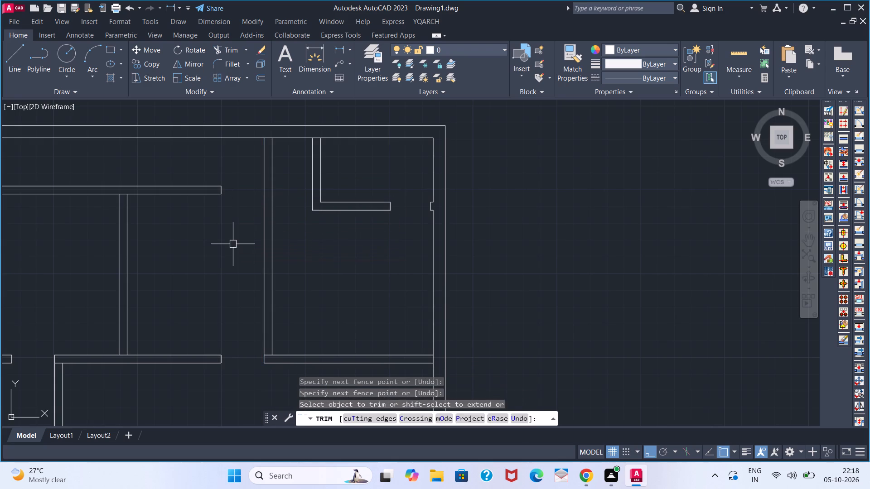
Examine the whole floor plan, checking the wall layout and door openings around the upper rooms, stairs and lower rooms.
{"action": "scroll", "coordinate": [224, 245], "scroll_direction": "down", "scroll_amount": 2}
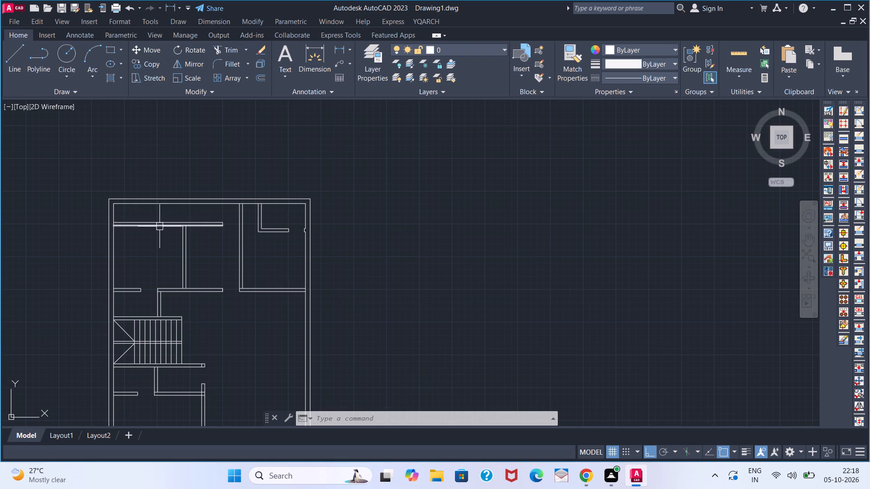
{"action": "scroll", "coordinate": [159, 226], "scroll_direction": "up", "scroll_amount": 1}
{"action": "scroll", "coordinate": [124, 221], "scroll_direction": "down", "scroll_amount": 1}
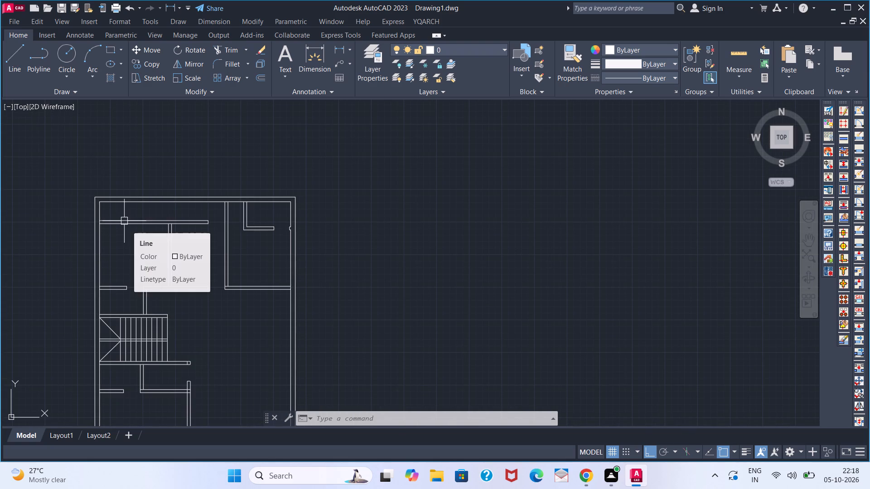
{"action": "scroll", "coordinate": [116, 230], "scroll_direction": "up", "scroll_amount": 1}
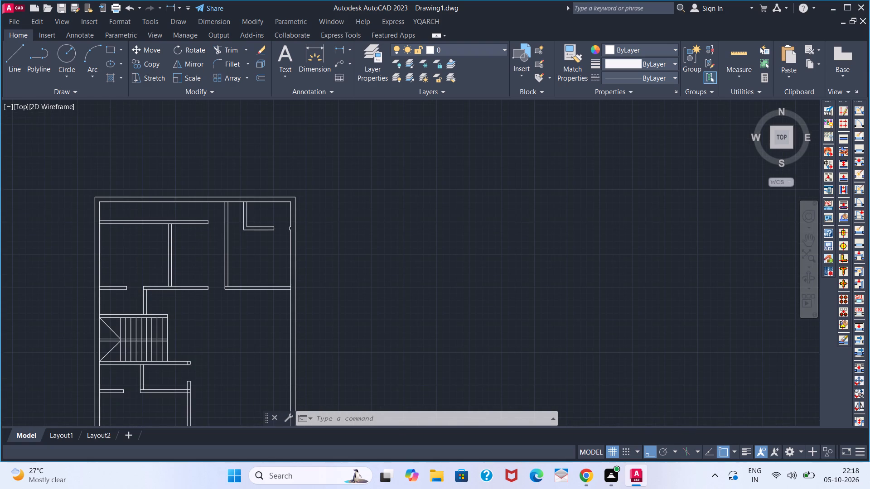
{"action": "scroll", "coordinate": [116, 230], "scroll_direction": "down", "scroll_amount": 3}
{"action": "middle_click_drag", "start_coordinate": [169, 218], "coordinate": [185, 186]}
{"action": "scroll", "coordinate": [171, 230], "scroll_direction": "up", "scroll_amount": 1}
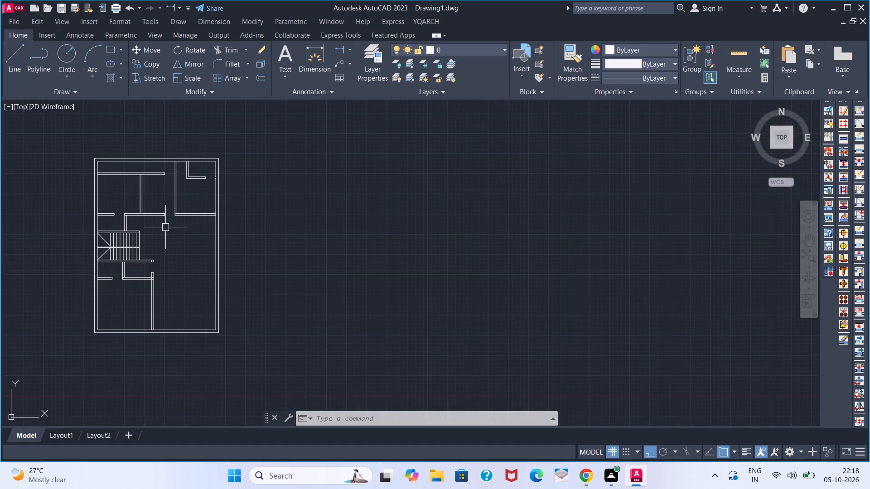
{"action": "middle_click_drag", "start_coordinate": [188, 262], "coordinate": [188, 261]}
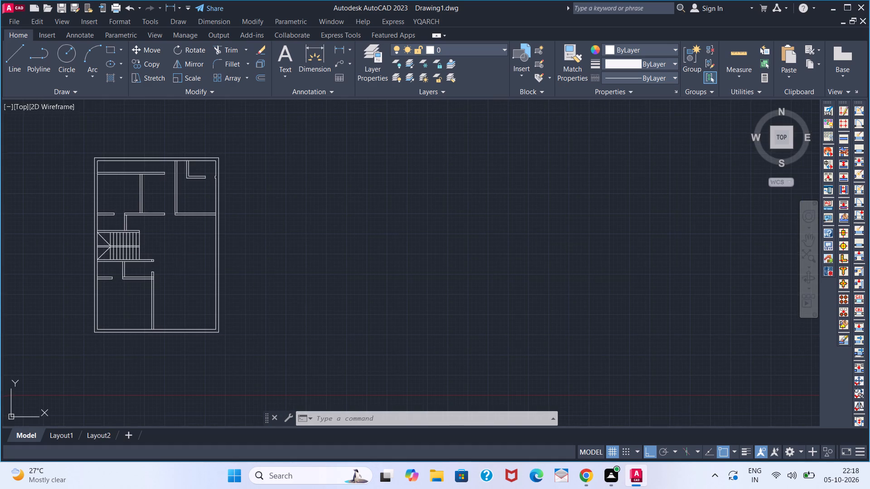
{"action": "middle_click_drag", "start_coordinate": [188, 261], "coordinate": [281, 261]}
{"action": "scroll", "coordinate": [259, 287], "scroll_direction": "up", "scroll_amount": 1}
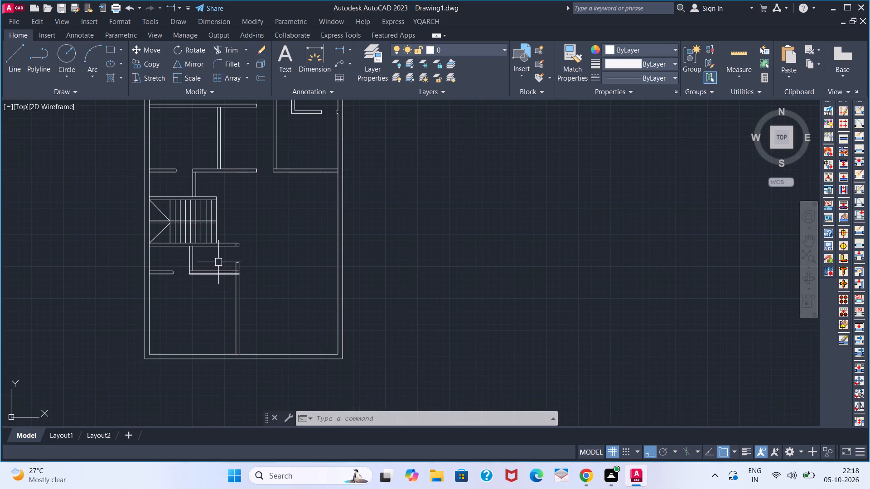
{"action": "scroll", "coordinate": [217, 271], "scroll_direction": "up", "scroll_amount": 2}
{"action": "scroll", "coordinate": [217, 271], "scroll_direction": "down", "scroll_amount": 2}
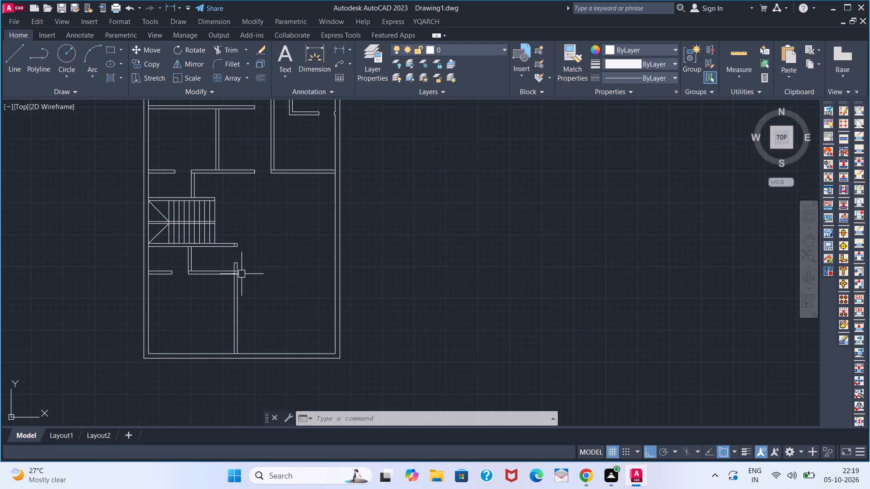
{"action": "scroll", "coordinate": [242, 274], "scroll_direction": "down", "scroll_amount": 3}
{"action": "middle_click_drag", "start_coordinate": [241, 274], "coordinate": [236, 343]}
{"action": "scroll", "coordinate": [237, 326], "scroll_direction": "up", "scroll_amount": 2}
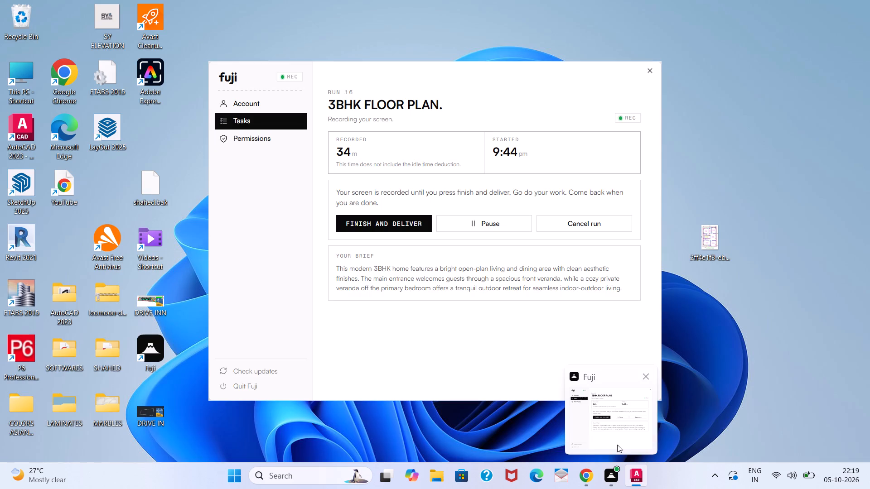
{"action": "middle_click_drag", "start_coordinate": [311, 312], "coordinate": [359, 245]}
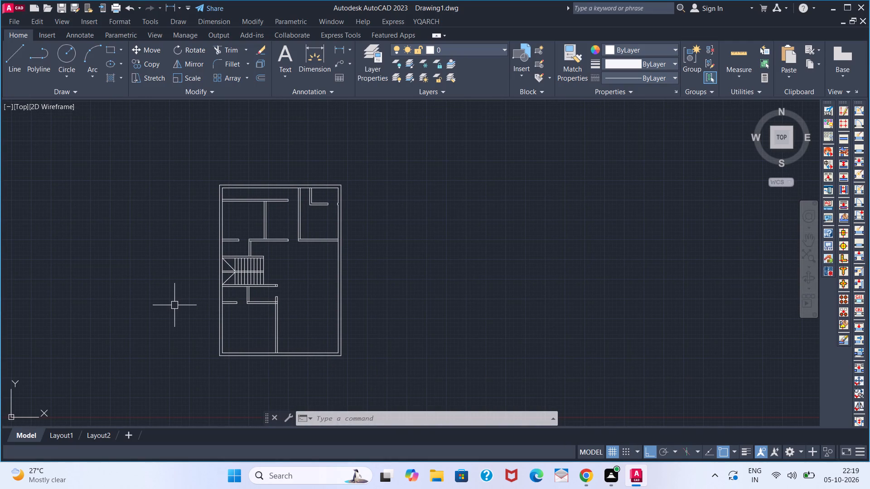
{"action": "scroll", "coordinate": [219, 297], "scroll_direction": "down", "scroll_amount": 2}
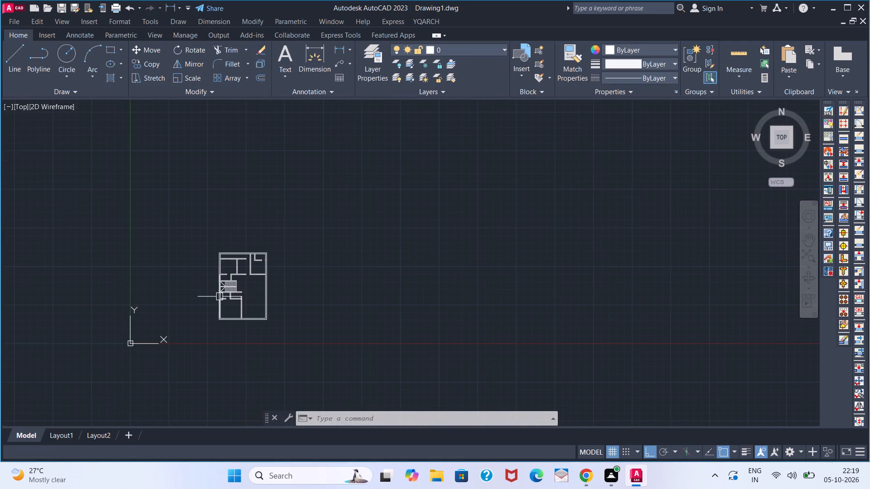
{"action": "scroll", "coordinate": [349, 247], "scroll_direction": "down", "scroll_amount": 5}
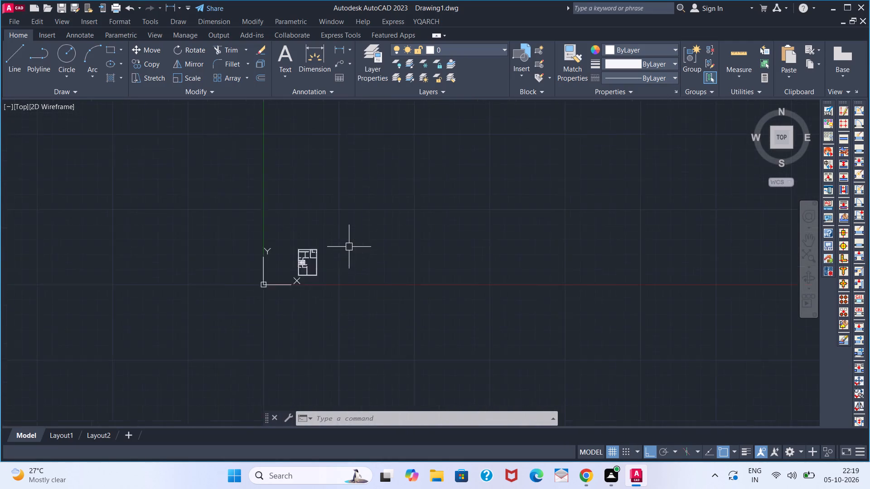
Display the entire drawing and examine the floor plan's outer walls, partitions, staircase and door openings.
{"action": "scroll", "coordinate": [349, 247], "scroll_direction": "down", "scroll_amount": 13}
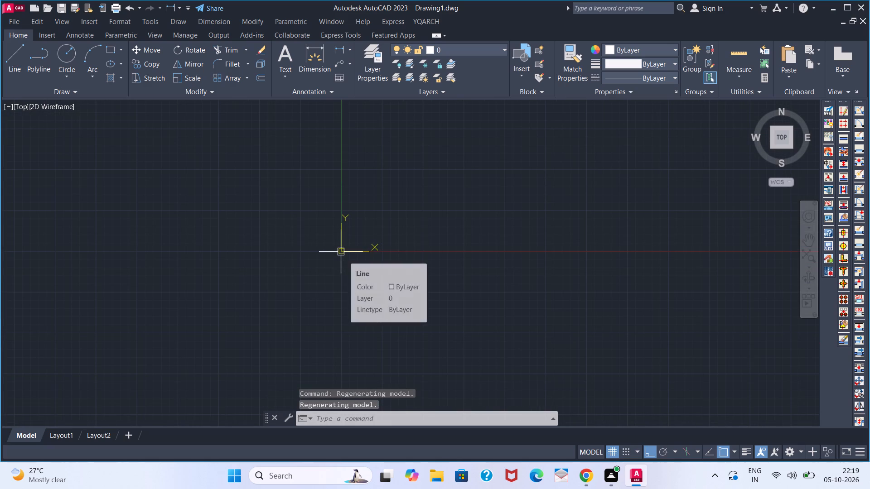
{"action": "type", "text": "Z A"}
{"action": "key", "text": "space"}
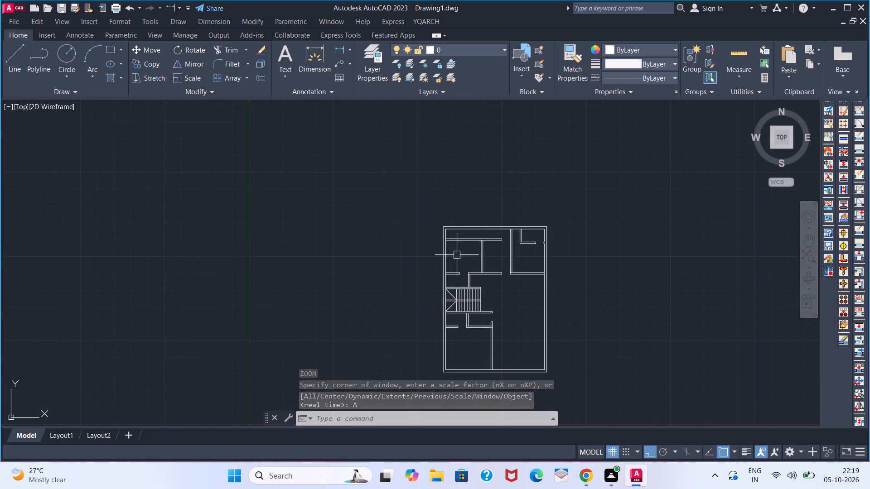
{"action": "middle_click_drag", "start_coordinate": [484, 268], "coordinate": [199, 219]}
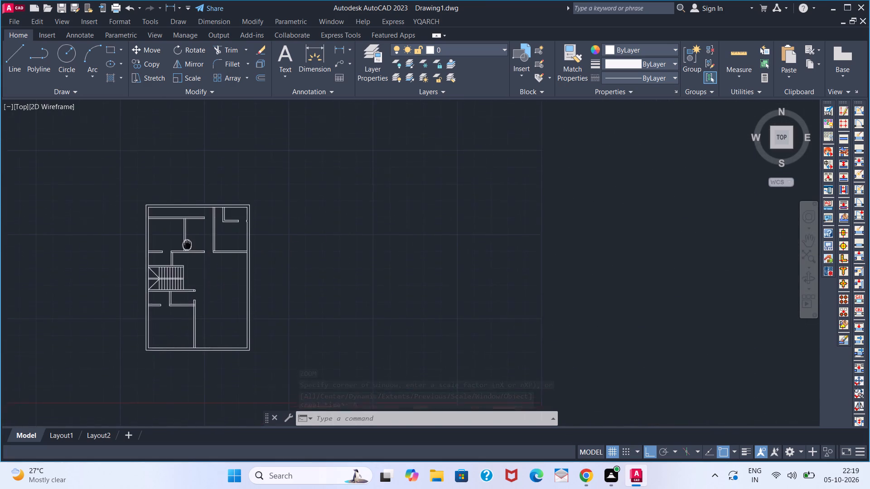
{"action": "middle_click_drag", "start_coordinate": [199, 219], "coordinate": [338, 175]}
{"action": "scroll", "coordinate": [338, 180], "scroll_direction": "down", "scroll_amount": 1}
{"action": "middle_click_drag", "start_coordinate": [338, 181], "coordinate": [261, 202]}
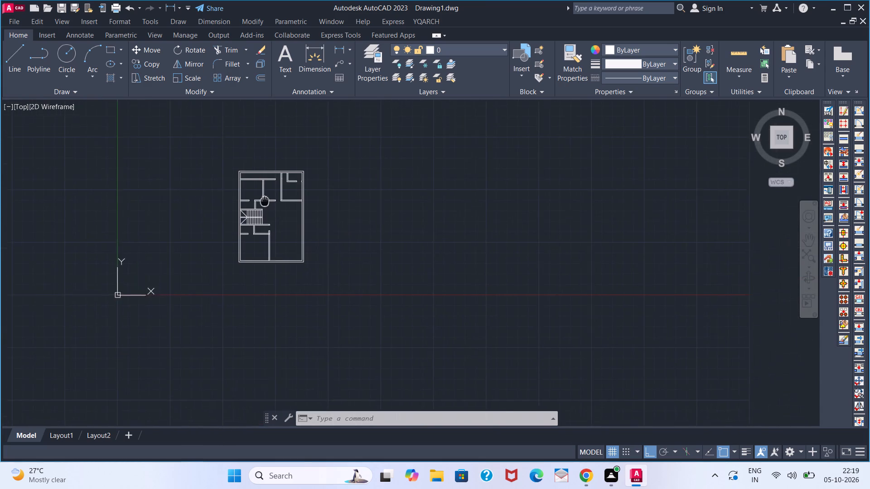
{"action": "middle_click_drag", "start_coordinate": [261, 202], "coordinate": [250, 210]}
{"action": "scroll", "coordinate": [250, 211], "scroll_direction": "up", "scroll_amount": 2}
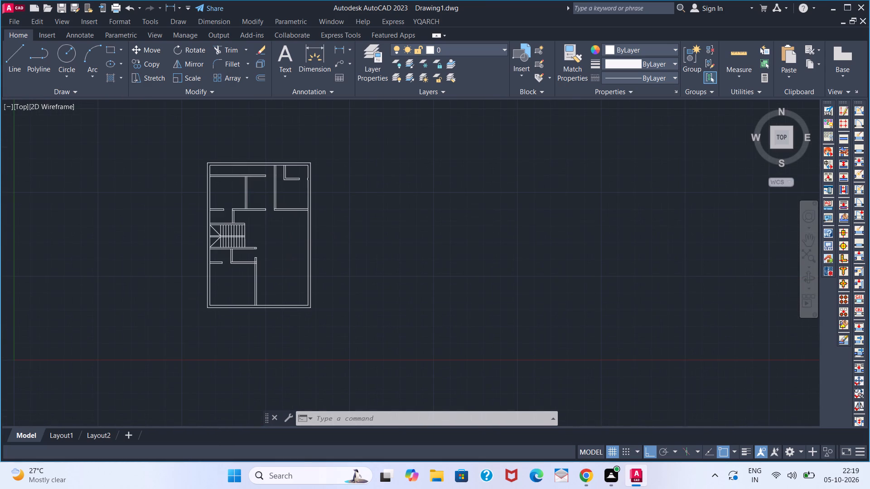
{"action": "scroll", "coordinate": [250, 211], "scroll_direction": "down", "scroll_amount": 2}
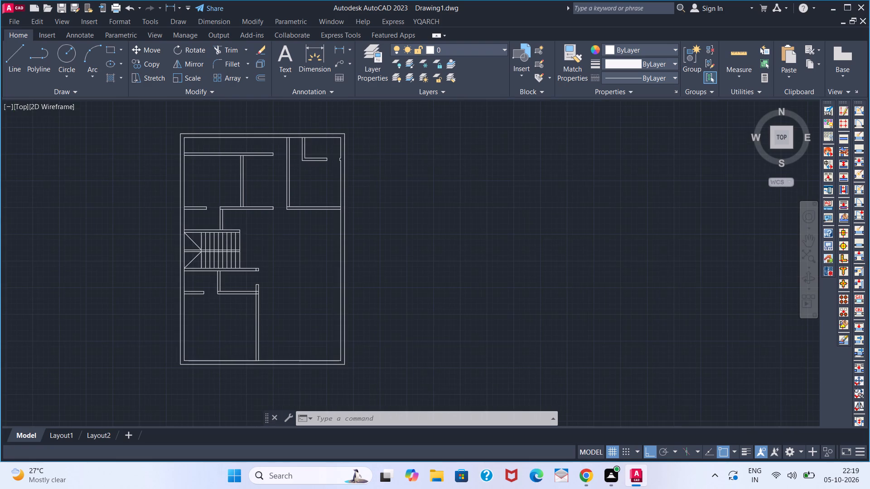
{"action": "scroll", "coordinate": [250, 211], "scroll_direction": "down", "scroll_amount": 1}
{"action": "scroll", "coordinate": [250, 211], "scroll_direction": "up", "scroll_amount": 1}
{"action": "scroll", "coordinate": [250, 211], "scroll_direction": "down", "scroll_amount": 1}
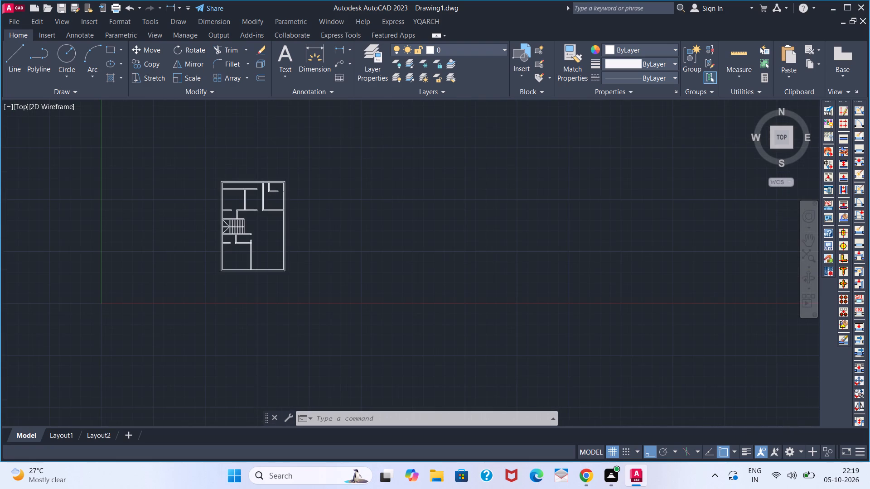
{"action": "middle_click_drag", "start_coordinate": [250, 213], "coordinate": [251, 266]}
{"action": "scroll", "coordinate": [248, 256], "scroll_direction": "up", "scroll_amount": 2}
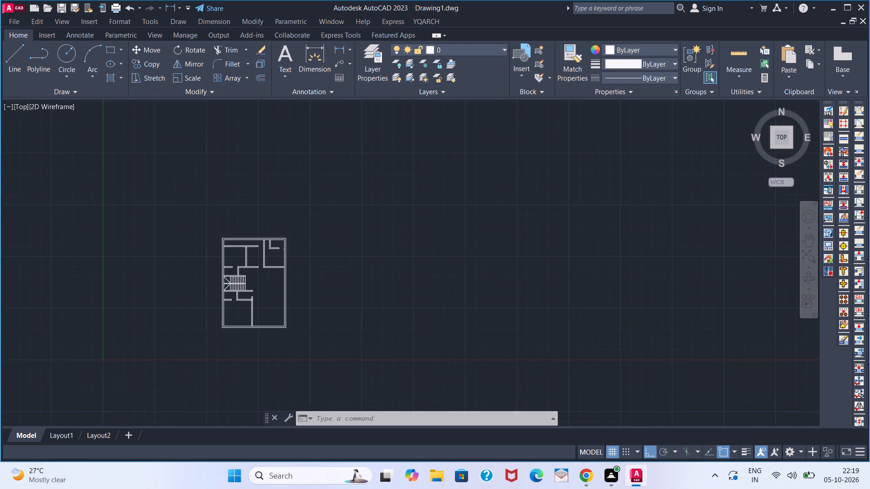
{"action": "scroll", "coordinate": [248, 256], "scroll_direction": "up", "scroll_amount": 1}
{"action": "middle_click_drag", "start_coordinate": [248, 256], "coordinate": [268, 211]}
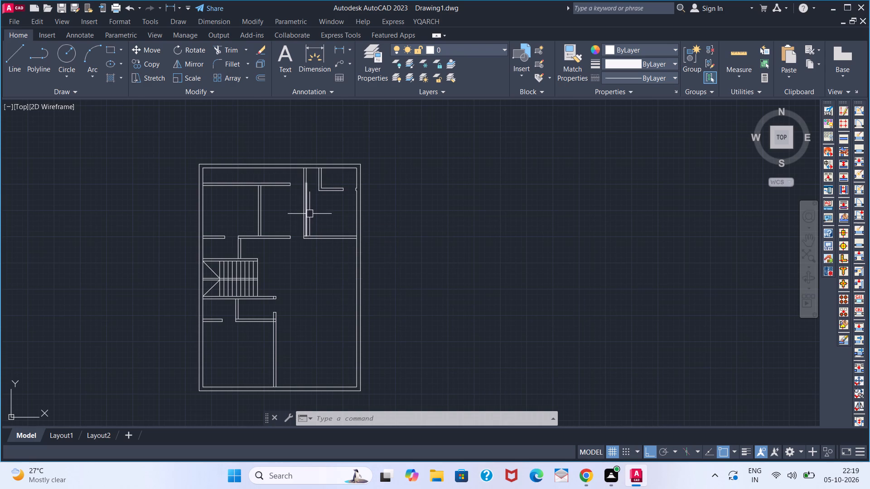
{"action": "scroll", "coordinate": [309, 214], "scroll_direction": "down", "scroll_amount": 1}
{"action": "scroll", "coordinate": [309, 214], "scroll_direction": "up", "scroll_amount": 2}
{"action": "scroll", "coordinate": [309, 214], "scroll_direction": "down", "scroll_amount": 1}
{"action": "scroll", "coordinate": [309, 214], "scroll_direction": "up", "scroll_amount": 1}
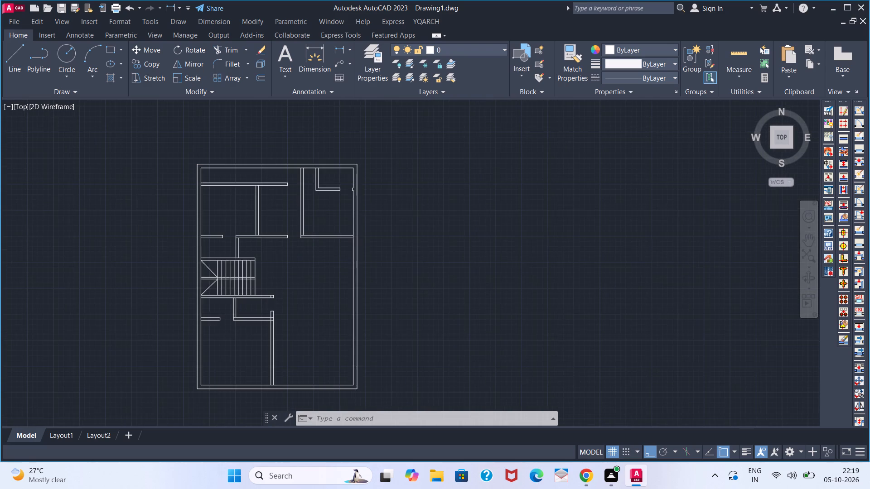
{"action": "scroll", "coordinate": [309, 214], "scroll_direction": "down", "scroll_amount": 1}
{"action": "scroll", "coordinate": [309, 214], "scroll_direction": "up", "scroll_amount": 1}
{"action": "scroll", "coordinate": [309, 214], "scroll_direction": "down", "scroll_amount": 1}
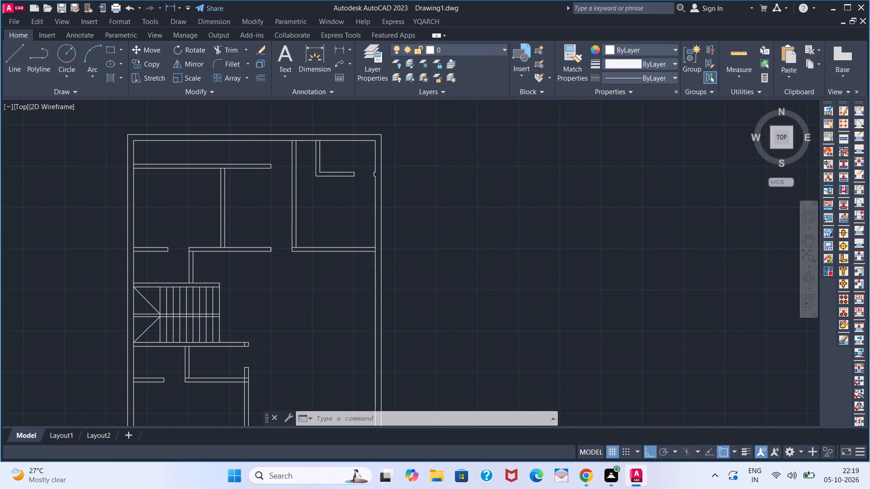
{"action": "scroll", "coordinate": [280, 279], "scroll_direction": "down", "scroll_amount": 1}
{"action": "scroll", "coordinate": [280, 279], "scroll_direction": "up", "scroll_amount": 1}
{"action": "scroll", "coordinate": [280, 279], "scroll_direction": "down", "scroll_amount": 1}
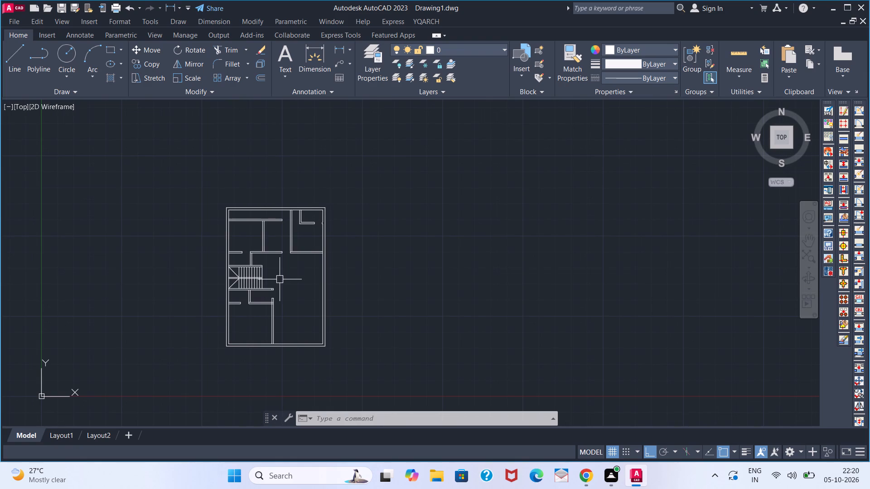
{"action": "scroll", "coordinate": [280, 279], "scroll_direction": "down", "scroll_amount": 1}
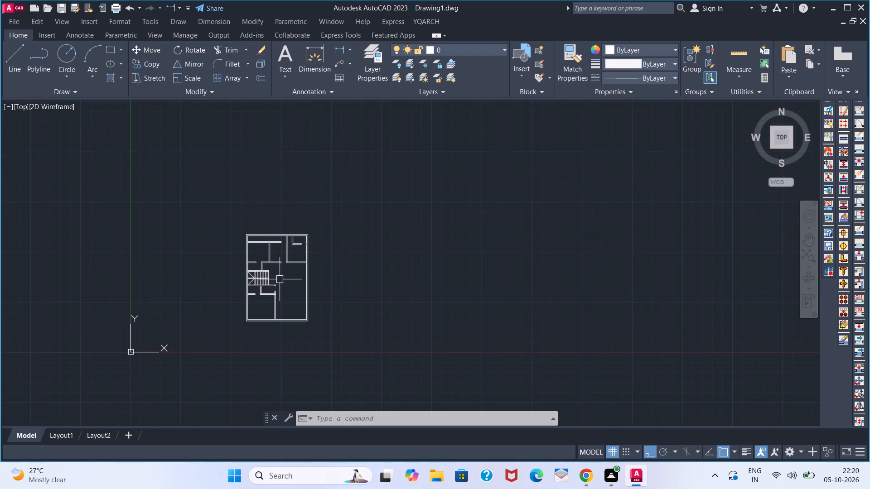
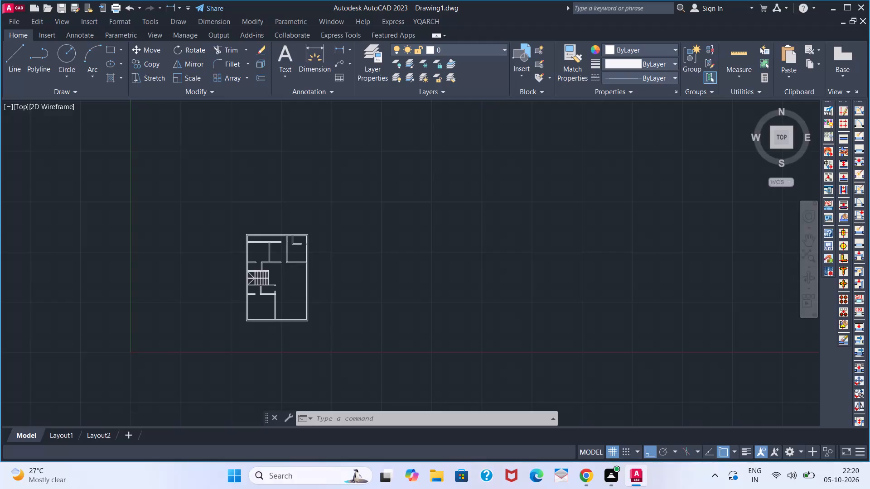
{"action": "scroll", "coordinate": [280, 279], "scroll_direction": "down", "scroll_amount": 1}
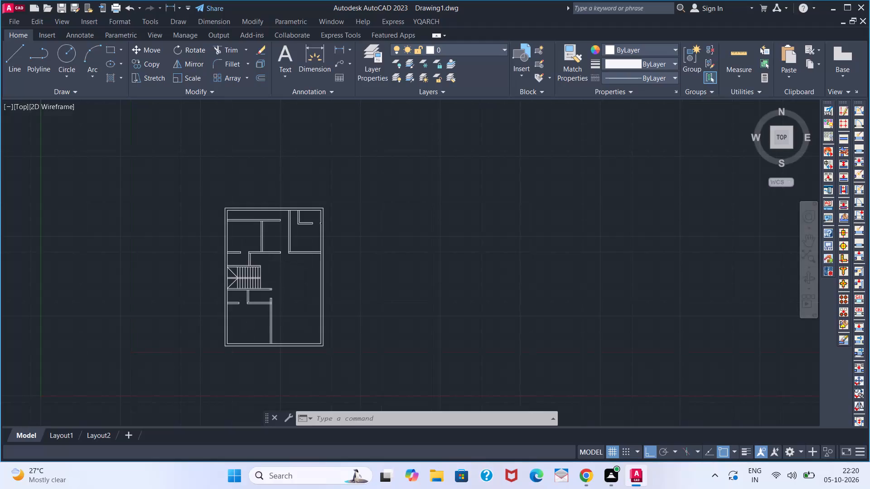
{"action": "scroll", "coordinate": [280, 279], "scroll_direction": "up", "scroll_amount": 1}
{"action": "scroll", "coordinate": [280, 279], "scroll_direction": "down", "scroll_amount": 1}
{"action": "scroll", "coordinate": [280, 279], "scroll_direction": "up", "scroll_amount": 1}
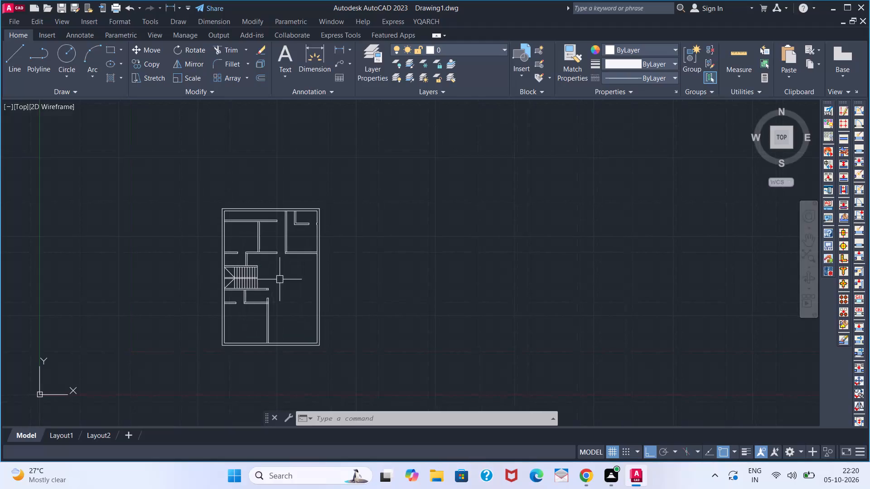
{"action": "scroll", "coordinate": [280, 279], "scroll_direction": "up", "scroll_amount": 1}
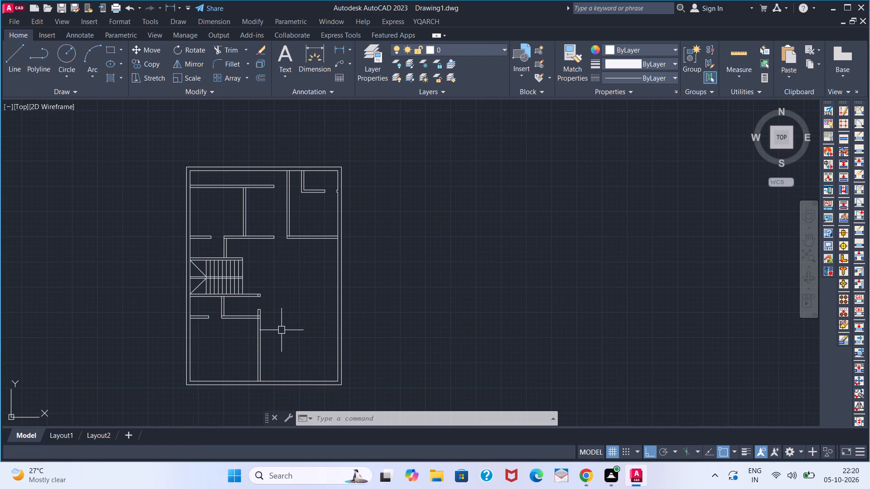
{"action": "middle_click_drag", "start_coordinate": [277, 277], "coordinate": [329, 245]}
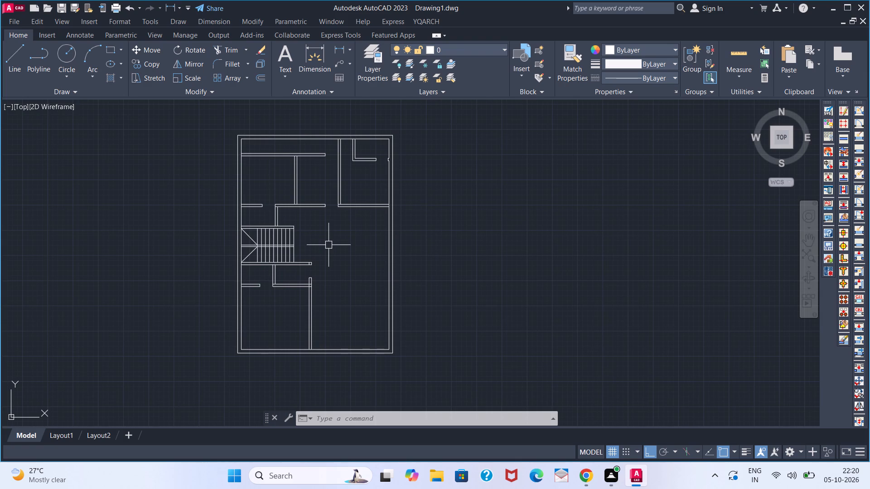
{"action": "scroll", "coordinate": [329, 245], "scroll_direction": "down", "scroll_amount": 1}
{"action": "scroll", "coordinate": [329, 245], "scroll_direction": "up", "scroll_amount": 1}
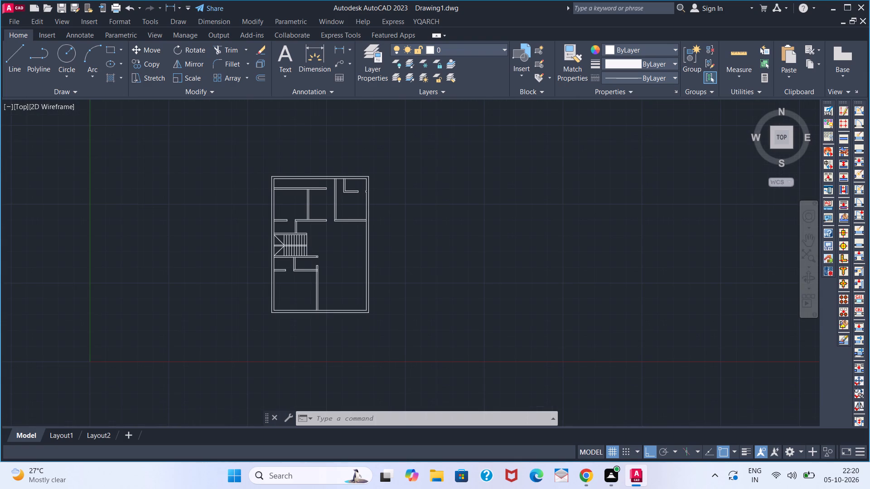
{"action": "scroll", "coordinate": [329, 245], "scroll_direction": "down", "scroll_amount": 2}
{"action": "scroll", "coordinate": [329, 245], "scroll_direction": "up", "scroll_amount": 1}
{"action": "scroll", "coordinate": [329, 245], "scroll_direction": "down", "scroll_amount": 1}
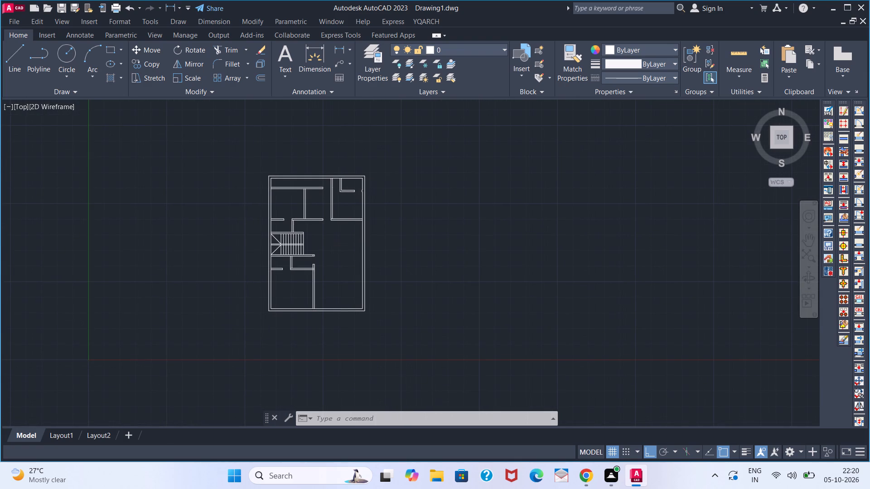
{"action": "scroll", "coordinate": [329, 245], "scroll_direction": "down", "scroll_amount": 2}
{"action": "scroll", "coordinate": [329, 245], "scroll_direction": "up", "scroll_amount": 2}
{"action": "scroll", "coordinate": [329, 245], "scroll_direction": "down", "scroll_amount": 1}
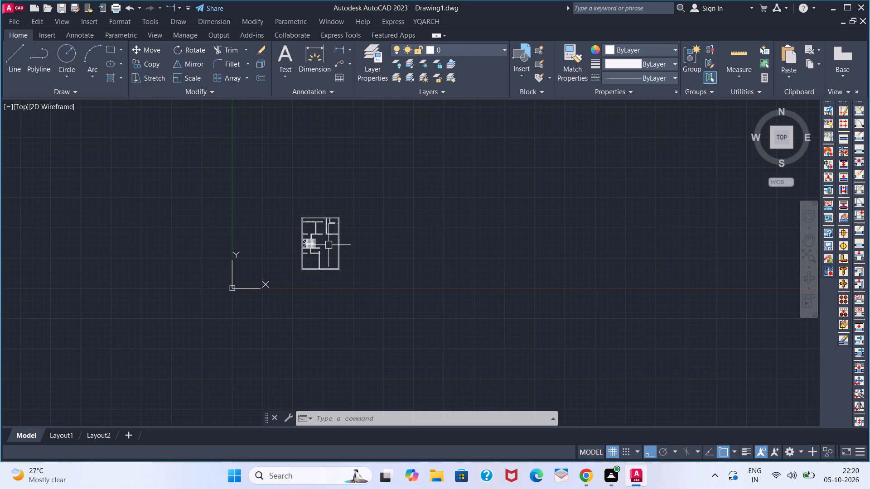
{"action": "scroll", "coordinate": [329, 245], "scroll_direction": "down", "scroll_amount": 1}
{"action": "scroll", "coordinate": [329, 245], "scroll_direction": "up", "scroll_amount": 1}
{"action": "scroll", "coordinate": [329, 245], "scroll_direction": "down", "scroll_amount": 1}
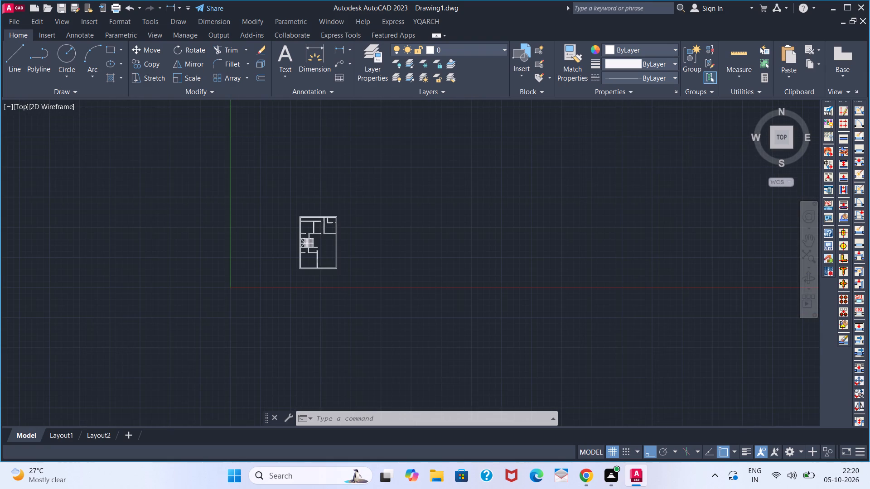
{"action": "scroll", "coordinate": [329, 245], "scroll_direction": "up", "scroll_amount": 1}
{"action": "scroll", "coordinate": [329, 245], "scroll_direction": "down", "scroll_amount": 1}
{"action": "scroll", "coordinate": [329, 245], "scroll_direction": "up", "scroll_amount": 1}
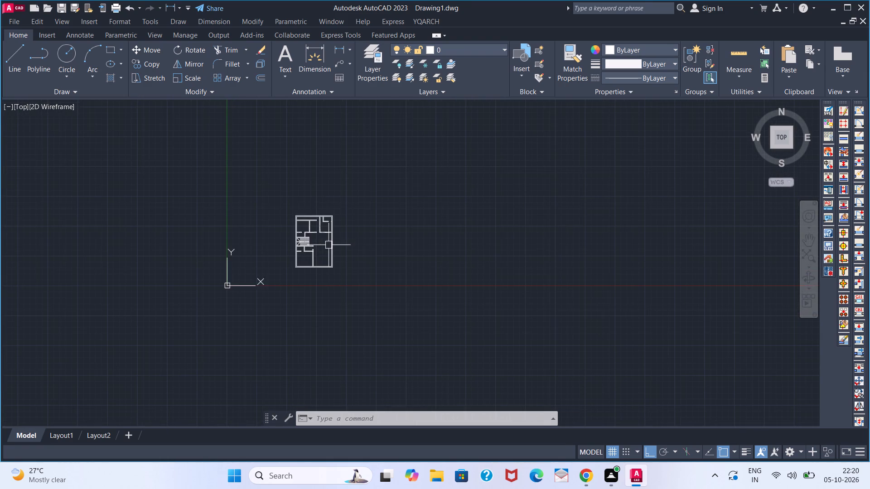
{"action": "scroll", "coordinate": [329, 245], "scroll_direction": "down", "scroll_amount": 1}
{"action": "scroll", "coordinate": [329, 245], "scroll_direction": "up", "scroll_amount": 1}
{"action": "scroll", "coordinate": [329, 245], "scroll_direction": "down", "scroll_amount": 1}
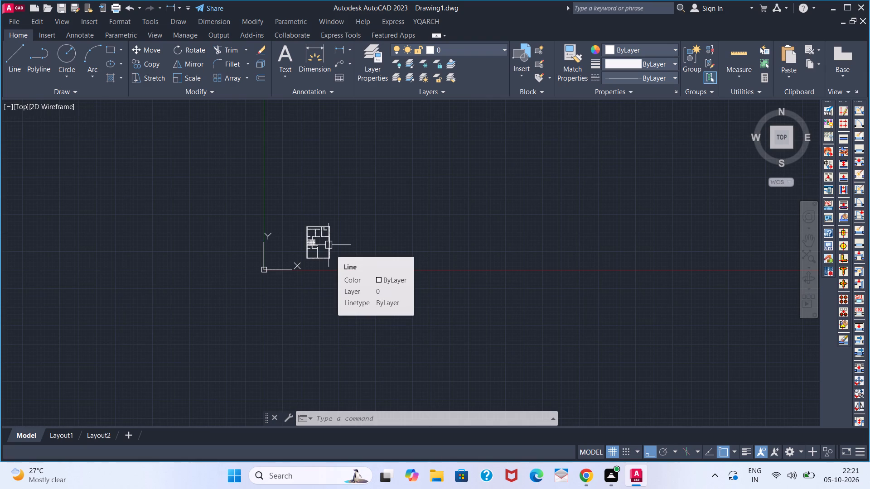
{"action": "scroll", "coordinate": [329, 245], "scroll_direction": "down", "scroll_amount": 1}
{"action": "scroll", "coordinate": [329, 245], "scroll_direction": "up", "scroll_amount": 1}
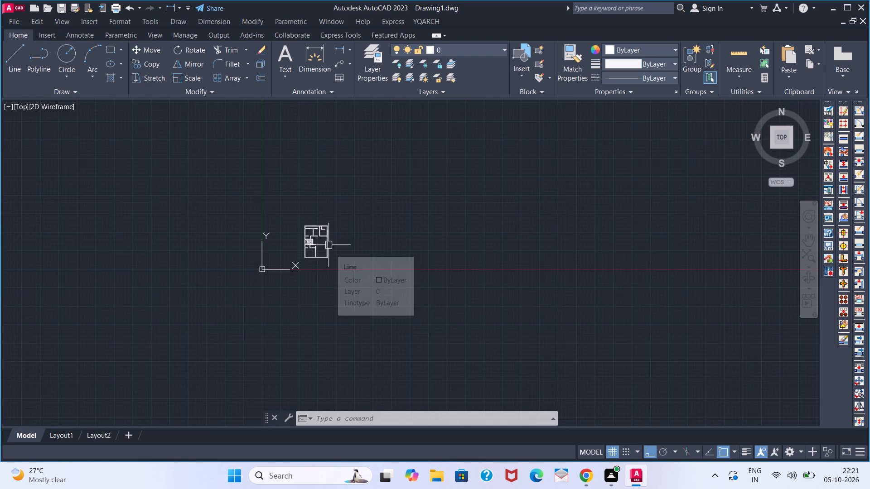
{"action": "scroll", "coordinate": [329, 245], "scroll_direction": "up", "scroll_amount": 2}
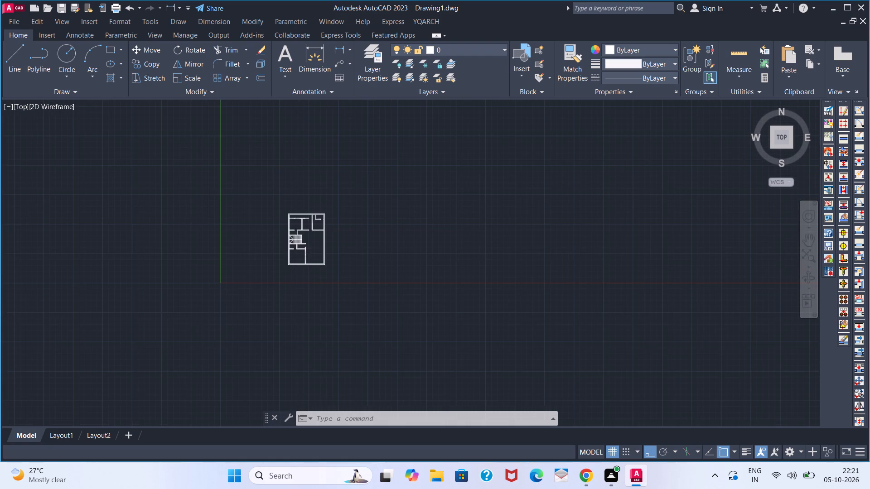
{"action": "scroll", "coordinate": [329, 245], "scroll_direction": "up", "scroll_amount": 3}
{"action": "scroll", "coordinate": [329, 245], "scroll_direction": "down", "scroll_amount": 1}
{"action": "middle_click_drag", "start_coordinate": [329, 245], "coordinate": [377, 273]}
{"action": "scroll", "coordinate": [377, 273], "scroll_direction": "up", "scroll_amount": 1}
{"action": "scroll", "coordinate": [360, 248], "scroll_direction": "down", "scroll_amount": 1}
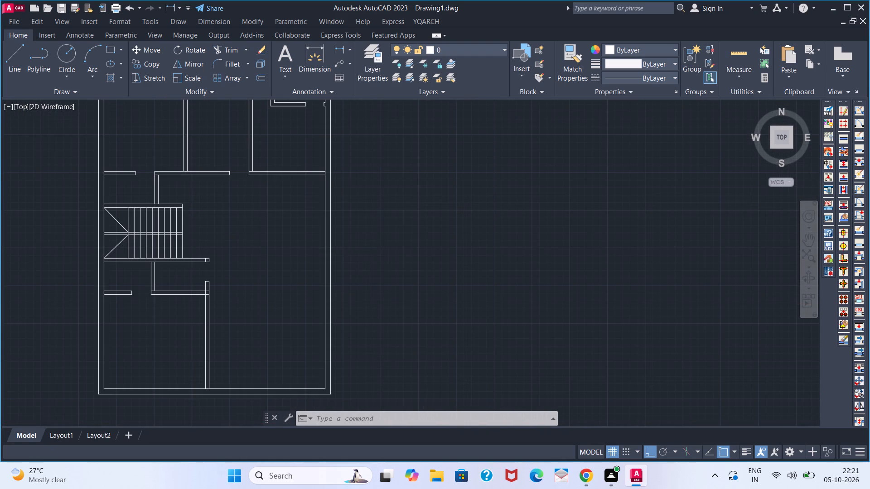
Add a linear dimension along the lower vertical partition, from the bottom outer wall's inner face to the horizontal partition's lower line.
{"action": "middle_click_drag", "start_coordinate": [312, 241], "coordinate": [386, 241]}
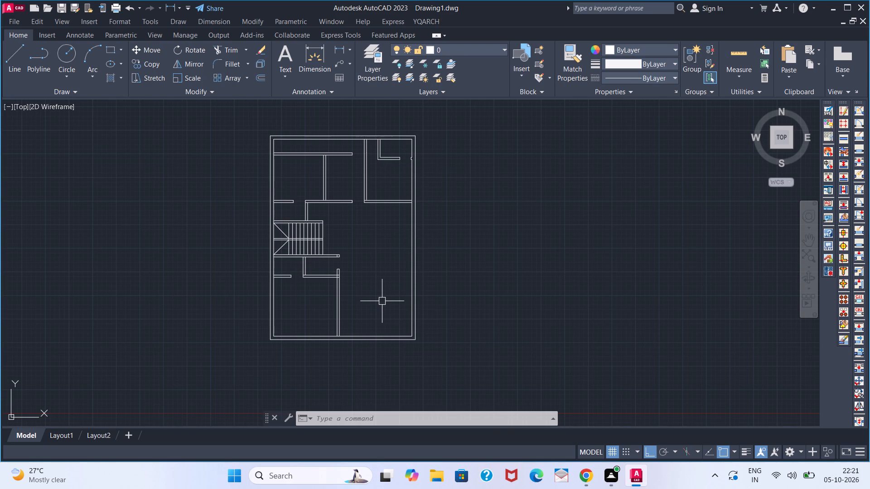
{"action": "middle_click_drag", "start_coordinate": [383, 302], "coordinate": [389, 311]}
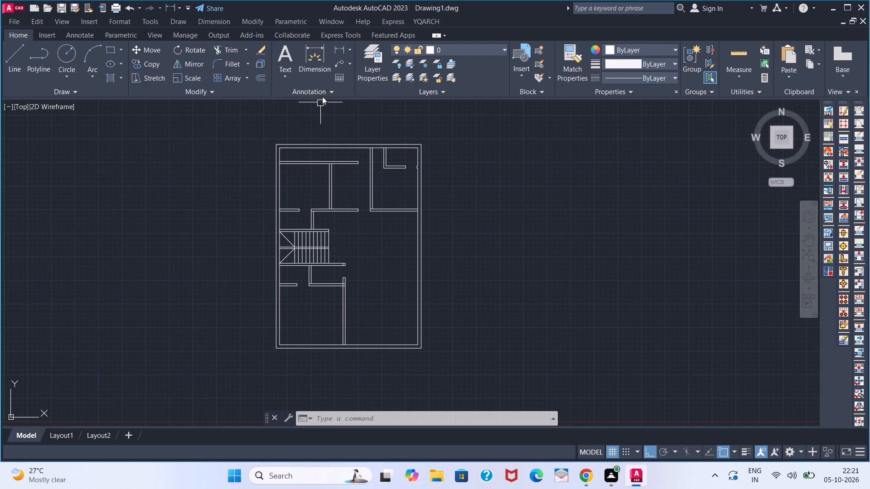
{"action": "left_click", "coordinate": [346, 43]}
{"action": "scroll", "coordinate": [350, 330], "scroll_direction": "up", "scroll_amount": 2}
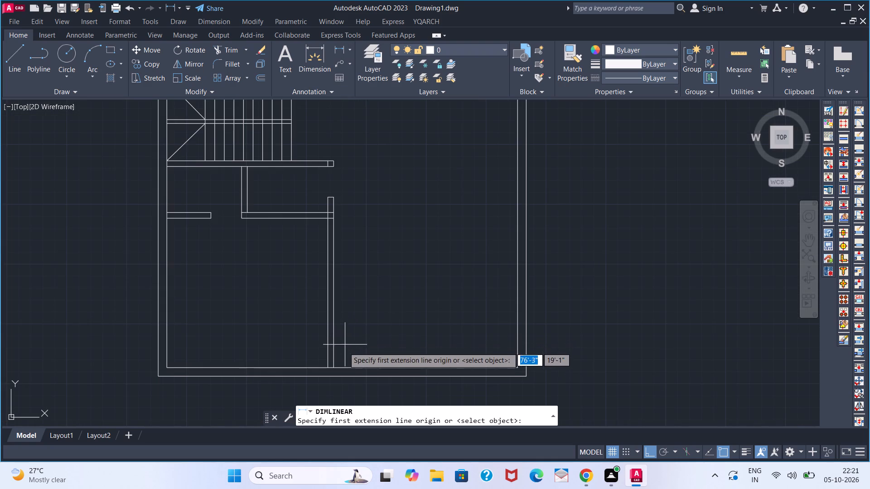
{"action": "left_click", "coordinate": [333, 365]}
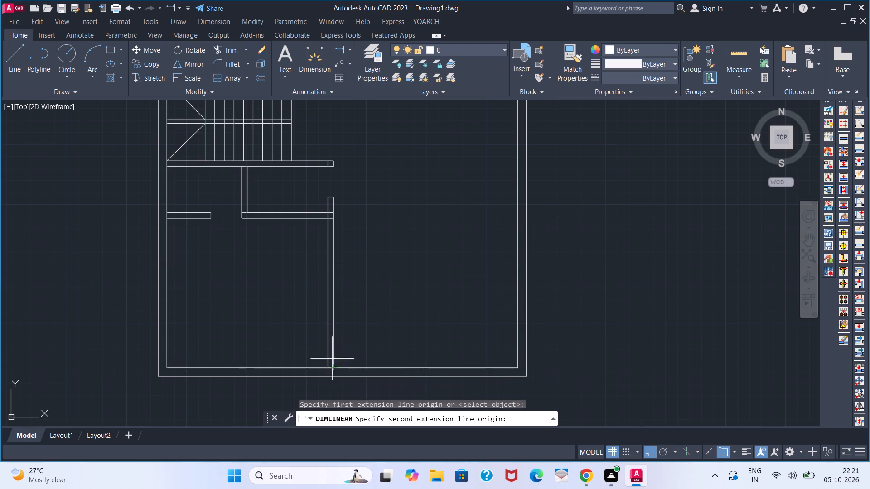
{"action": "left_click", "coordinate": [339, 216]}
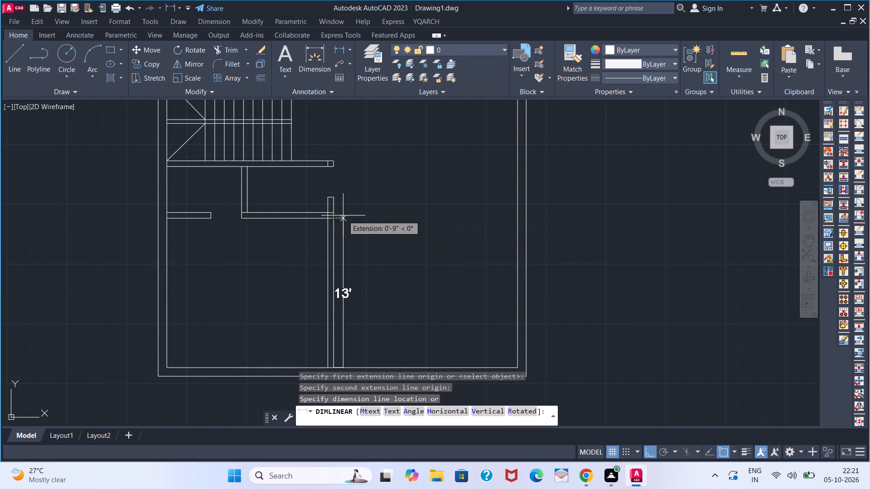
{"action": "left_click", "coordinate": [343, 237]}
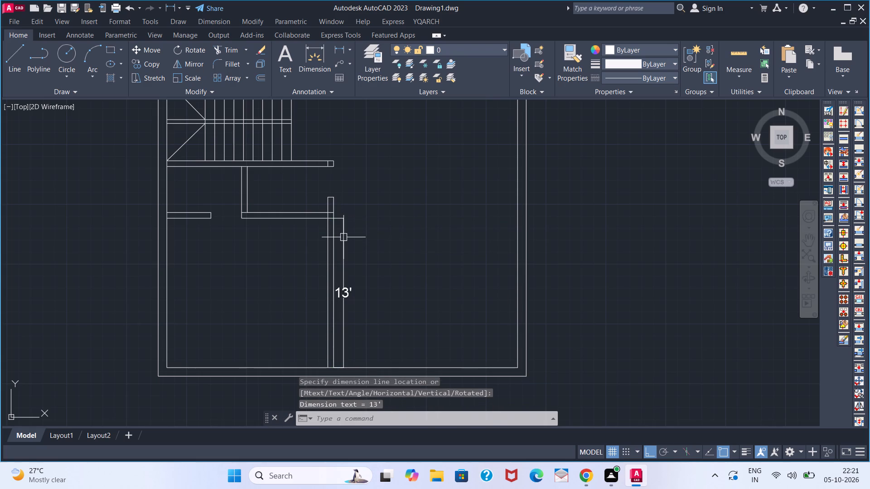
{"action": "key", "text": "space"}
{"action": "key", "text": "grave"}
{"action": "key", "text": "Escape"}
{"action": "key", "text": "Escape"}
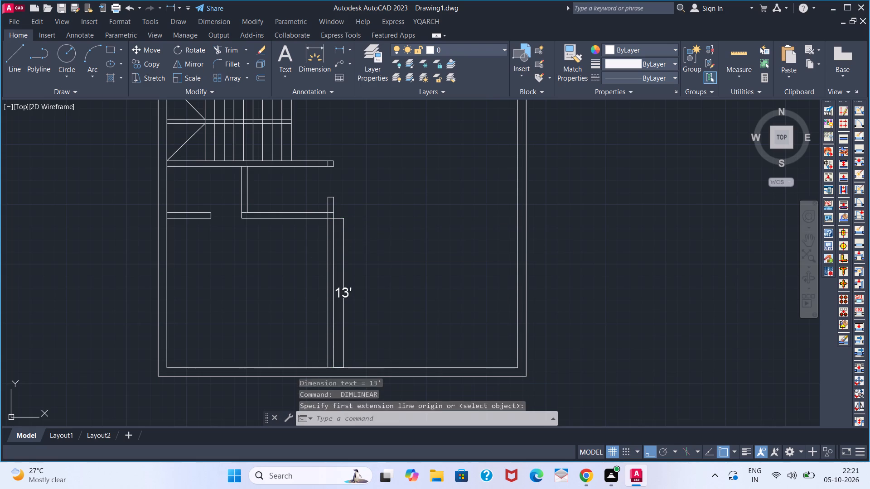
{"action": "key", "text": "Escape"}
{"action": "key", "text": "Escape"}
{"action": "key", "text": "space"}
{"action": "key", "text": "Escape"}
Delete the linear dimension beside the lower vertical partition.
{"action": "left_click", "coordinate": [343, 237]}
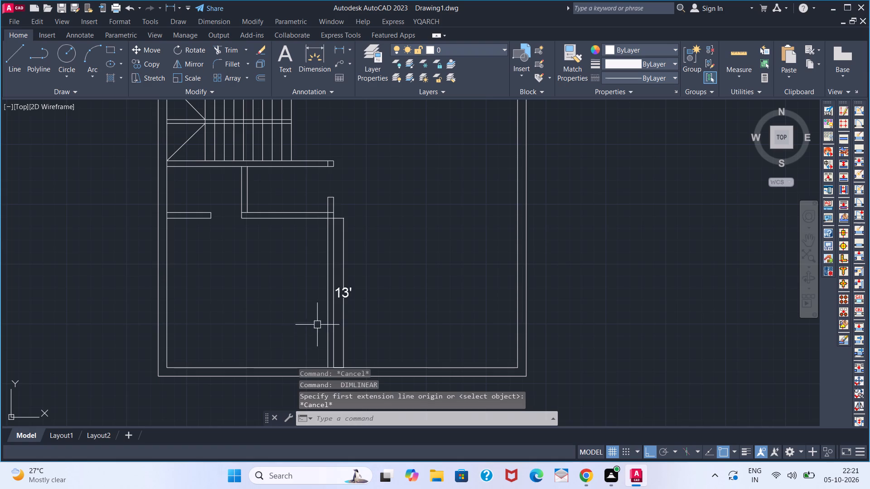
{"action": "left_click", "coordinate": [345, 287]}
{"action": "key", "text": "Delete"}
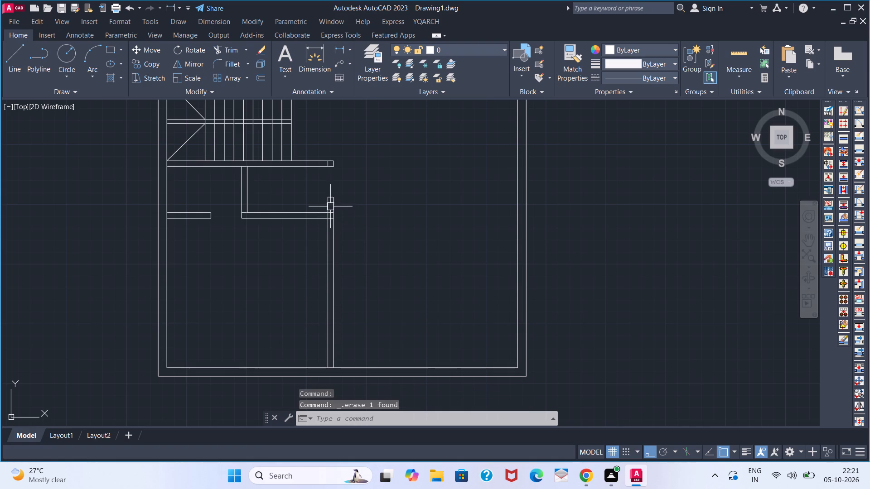
Trim the overlapping lines where the lower vertical and horizontal partitions meet, and the short cross line at the end of the wall below the stairs.
{"action": "scroll", "coordinate": [330, 206], "scroll_direction": "up", "scroll_amount": 2}
{"action": "scroll", "coordinate": [328, 228], "scroll_direction": "down", "scroll_amount": 1}
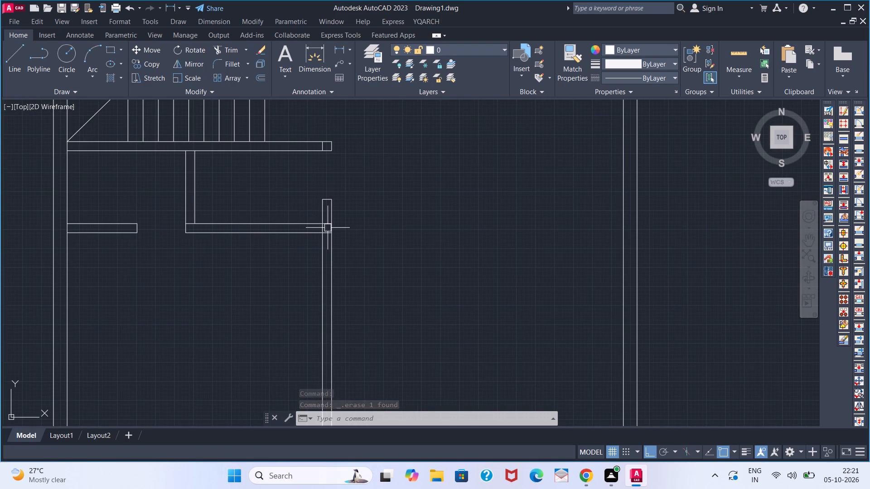
{"action": "type", "text": "TR"}
{"action": "key", "text": "space"}
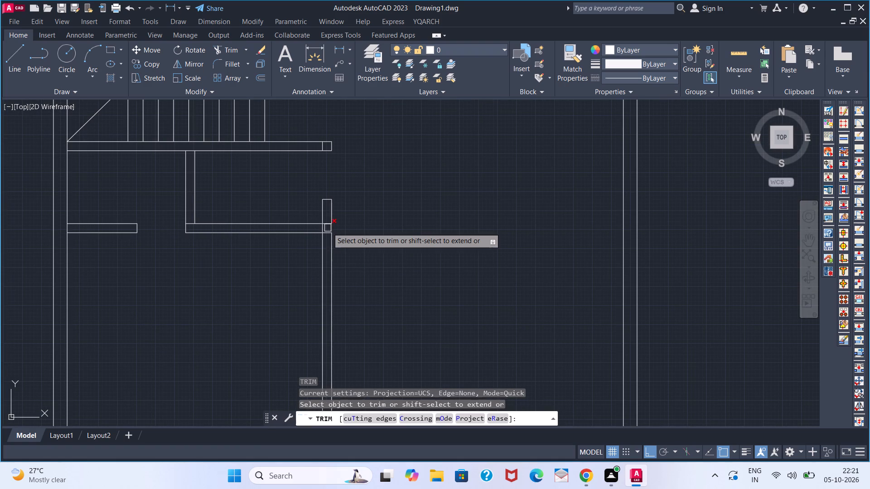
{"action": "scroll", "coordinate": [328, 228], "scroll_direction": "up", "scroll_amount": 2}
{"action": "left_click", "coordinate": [324, 216]}
{"action": "left_click", "coordinate": [323, 242]}
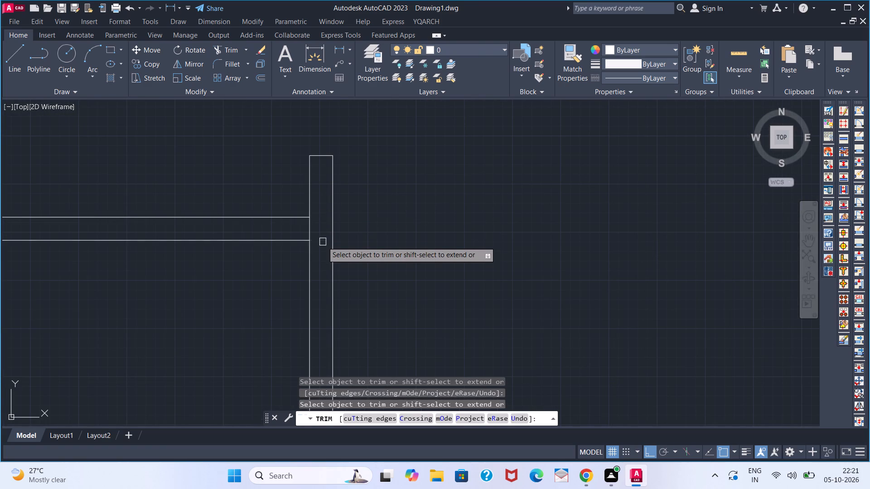
{"action": "left_click", "coordinate": [310, 233]}
{"action": "scroll", "coordinate": [312, 232], "scroll_direction": "down", "scroll_amount": 3}
{"action": "scroll", "coordinate": [310, 183], "scroll_direction": "up", "scroll_amount": 3}
{"action": "left_click", "coordinate": [310, 166]}
{"action": "key", "text": "space"}
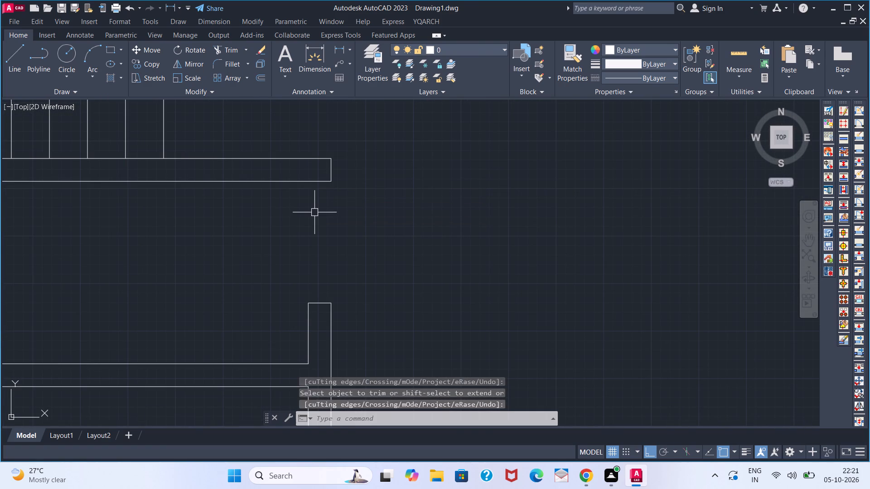
Draw a 2" deep, 6" wide return with lines under the free end of the wall below the stairs.
{"action": "key", "text": "l"}
{"action": "key", "text": "Return"}
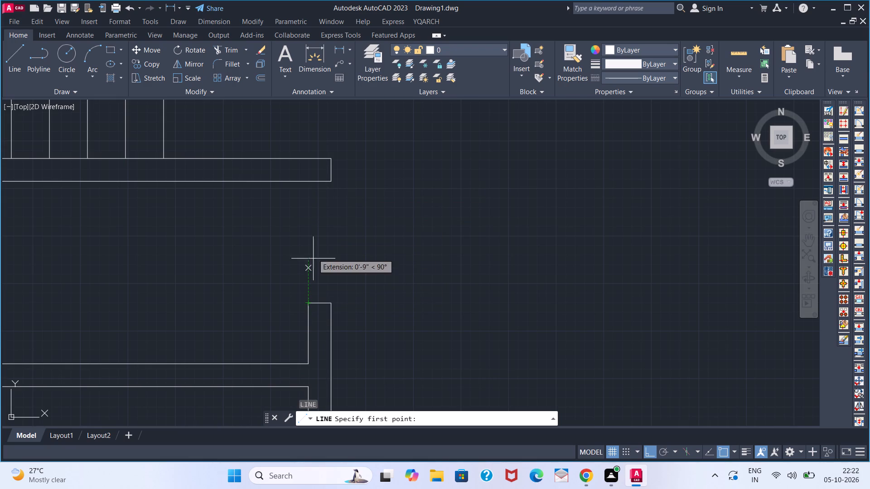
{"action": "left_click", "coordinate": [309, 187]}
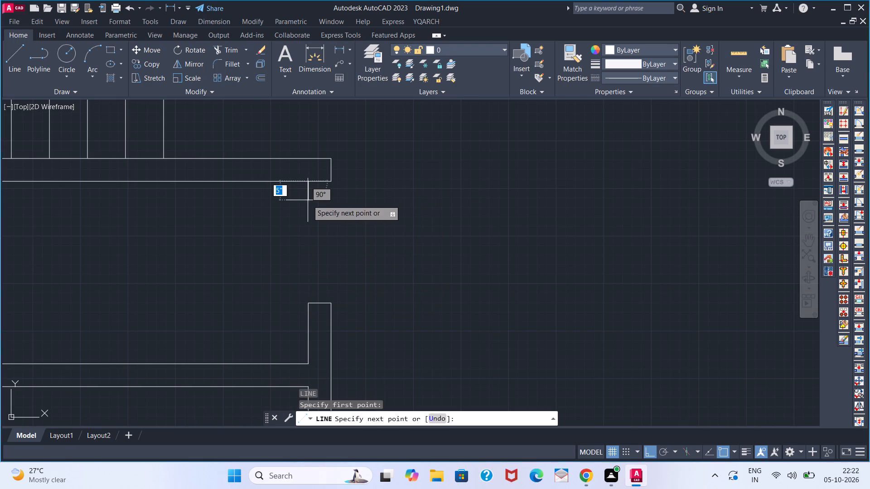
{"action": "key", "text": "2"}
{"action": "key", "text": "Return"}
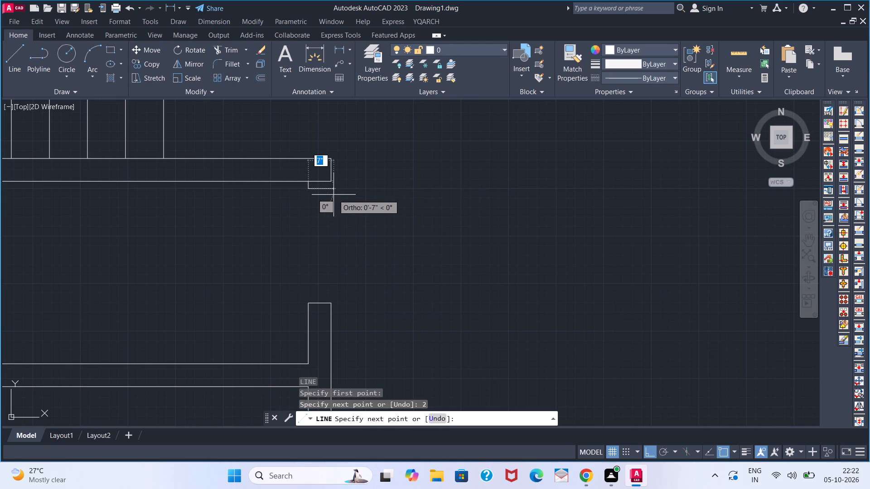
{"action": "key", "text": "6"}
{"action": "key", "text": "Return"}
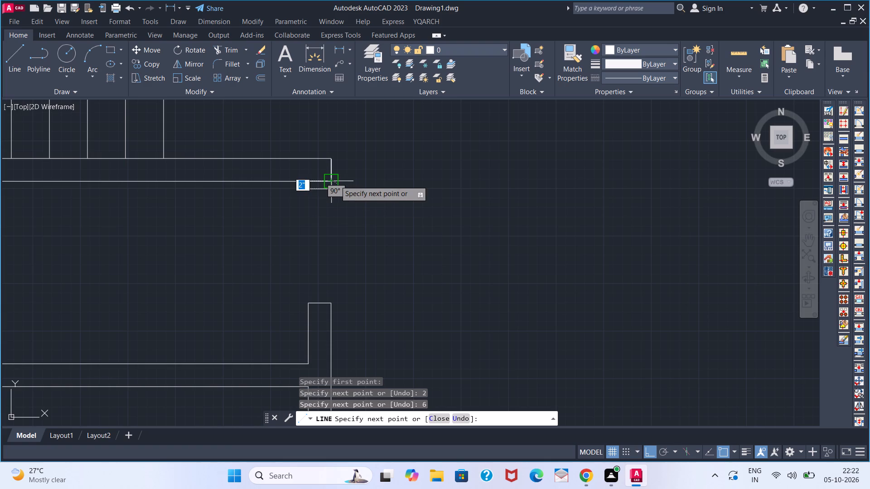
{"action": "left_click", "coordinate": [335, 181]}
{"action": "key", "text": "space"}
Trim the wall line separating the 2" return from the end of the wall below the stairs.
{"action": "key", "text": "t"}
{"action": "type", "text": "R"}
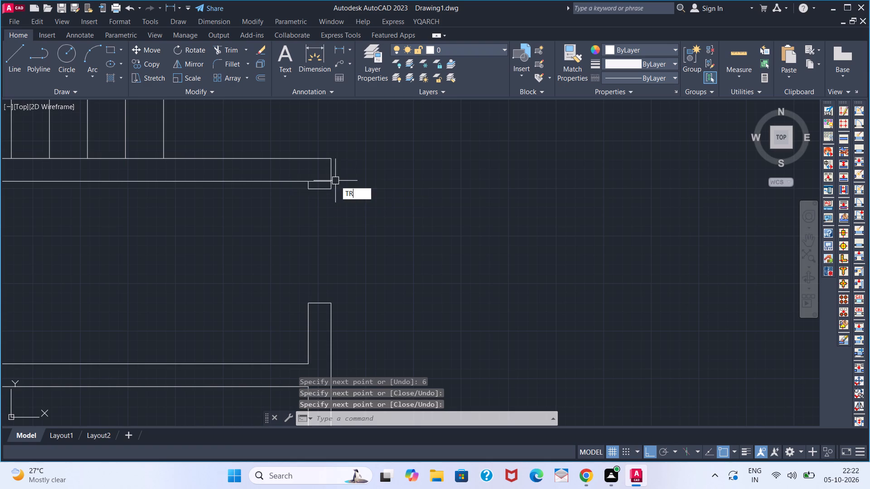
{"action": "key", "text": "space"}
{"action": "left_click", "coordinate": [324, 181]}
{"action": "key", "text": "space"}
Trim the line crossing the corner where the short vertical partition below the stairs meets the lower horizontal partition.
{"action": "scroll", "coordinate": [315, 217], "scroll_direction": "down", "scroll_amount": 2}
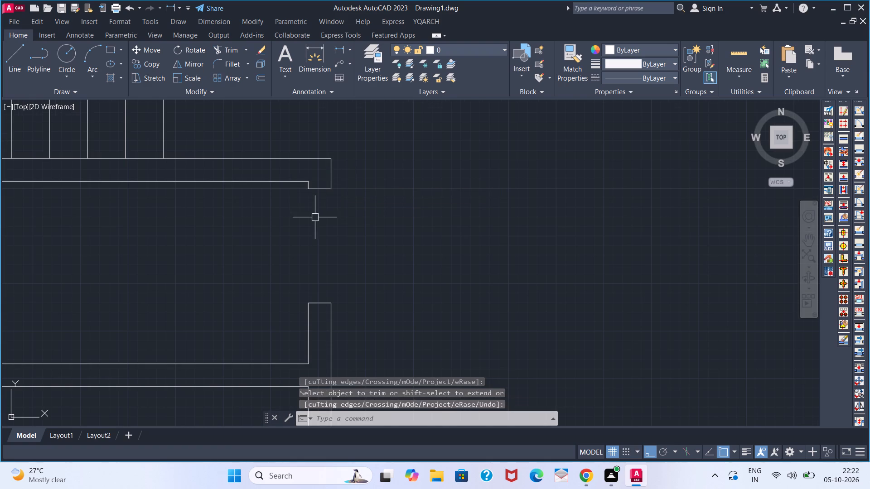
{"action": "middle_click_drag", "start_coordinate": [241, 249], "coordinate": [337, 248]}
{"action": "scroll", "coordinate": [247, 282], "scroll_direction": "up", "scroll_amount": 2}
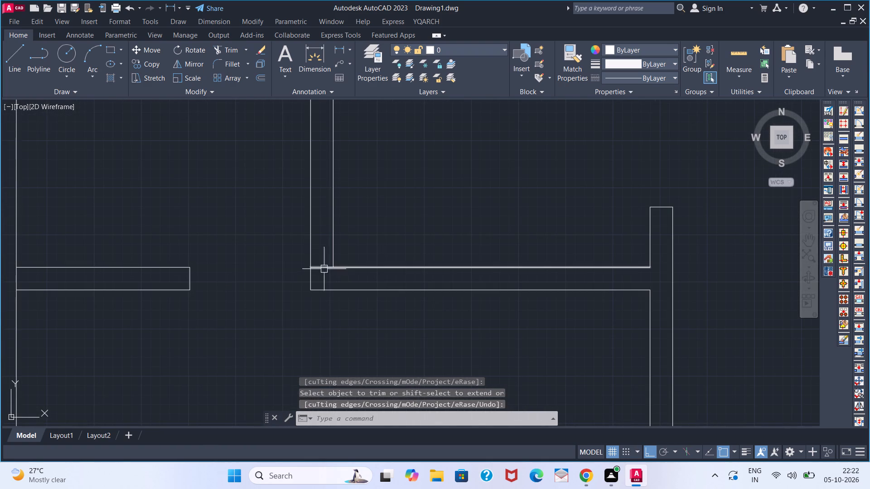
{"action": "key", "text": "space"}
{"action": "left_click", "coordinate": [325, 267]}
{"action": "key", "text": "space"}
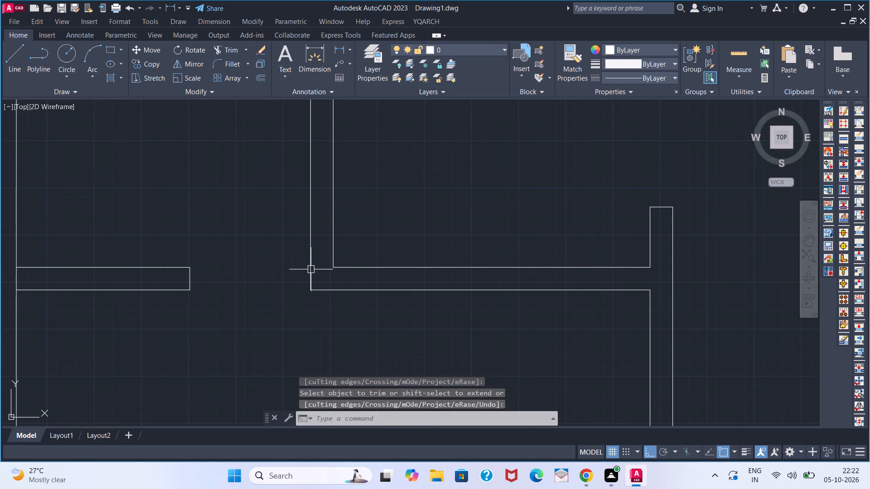
Draw a 2" by 6" return with lines at the doorway corner where the short vertical partition below the stairs meets the horizontal partition.
{"action": "type", "text": "L"}
{"action": "key", "text": "space"}
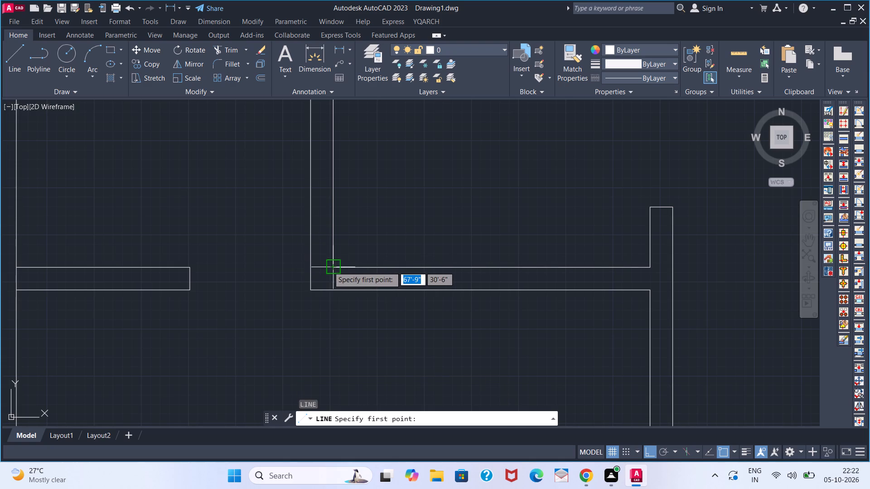
{"action": "left_click", "coordinate": [317, 266]}
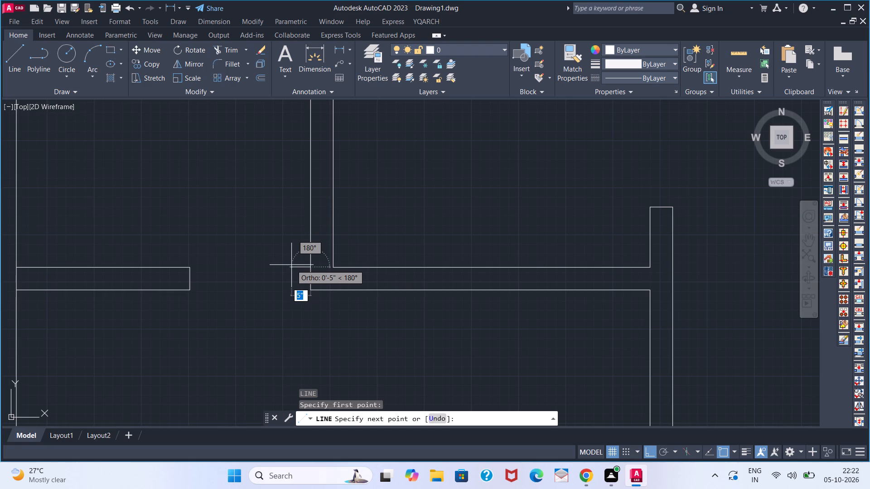
{"action": "key", "text": "2"}
{"action": "key", "text": "Return"}
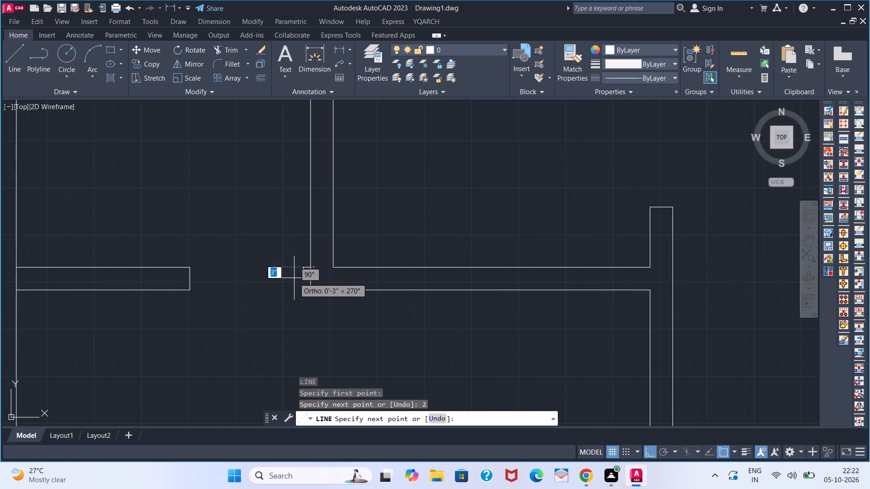
{"action": "key", "text": "6"}
{"action": "key", "text": "Return"}
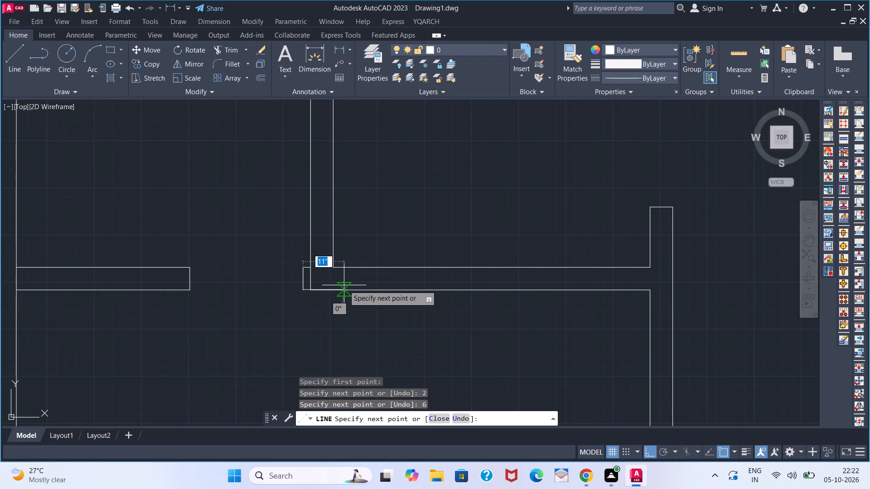
{"action": "scroll", "coordinate": [324, 290], "scroll_direction": "up", "scroll_amount": 3}
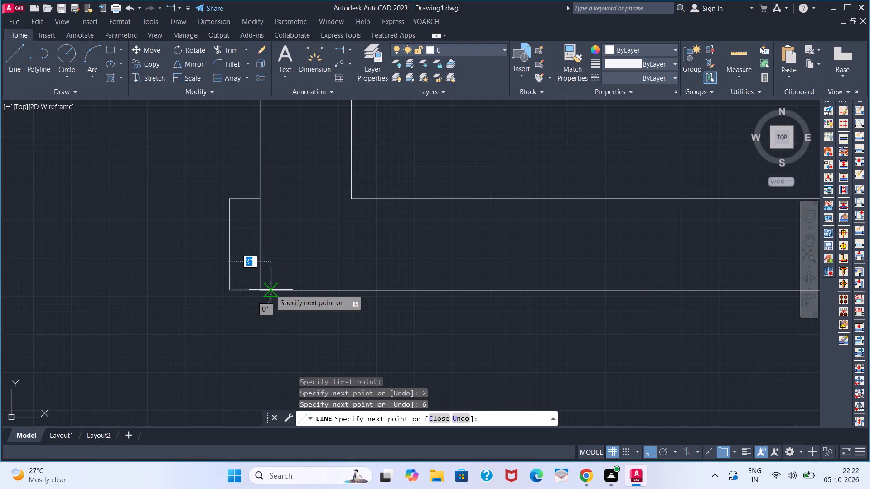
{"action": "left_click", "coordinate": [265, 289]}
{"action": "key", "text": "space"}
{"action": "key", "text": "space"}
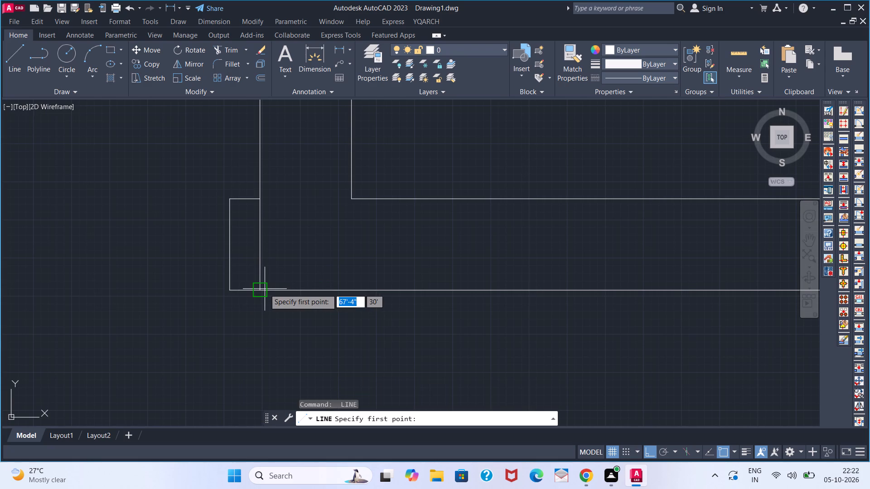
{"action": "key", "text": "Escape"}
Trim the wall line separating the 2" return from the horizontal partition below the stairs.
{"action": "type", "text": "TR"}
{"action": "key", "text": "space"}
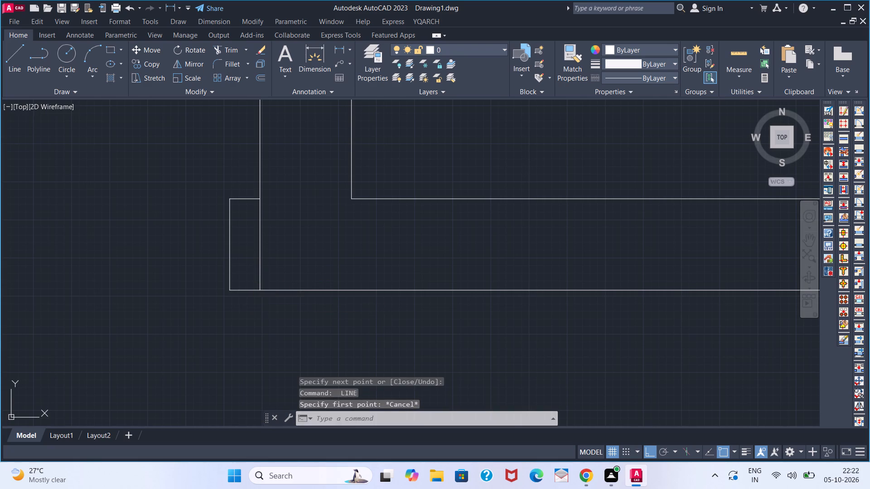
{"action": "left_click", "coordinate": [263, 281]}
{"action": "key", "text": "space"}
Extend the inner line of the short vertical partition above the stairs up to the far face of the horizontal wall.
{"action": "scroll", "coordinate": [263, 281], "scroll_direction": "down", "scroll_amount": 5}
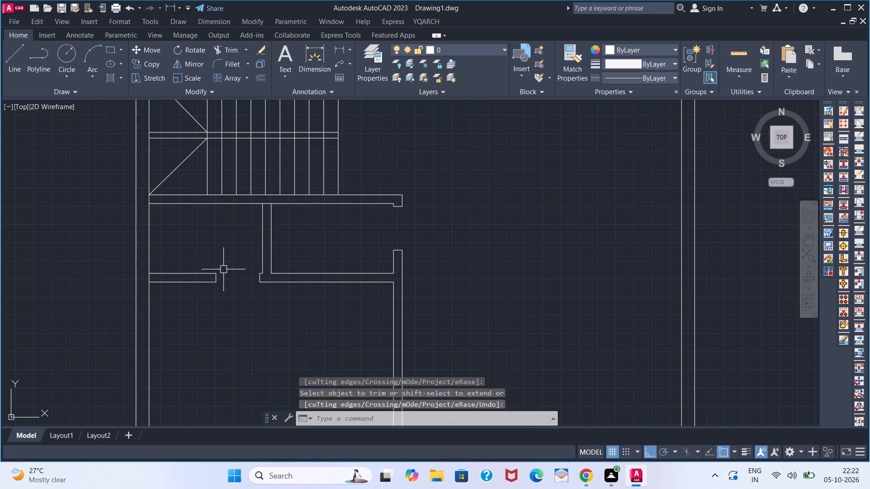
{"action": "scroll", "coordinate": [251, 244], "scroll_direction": "down", "scroll_amount": 1}
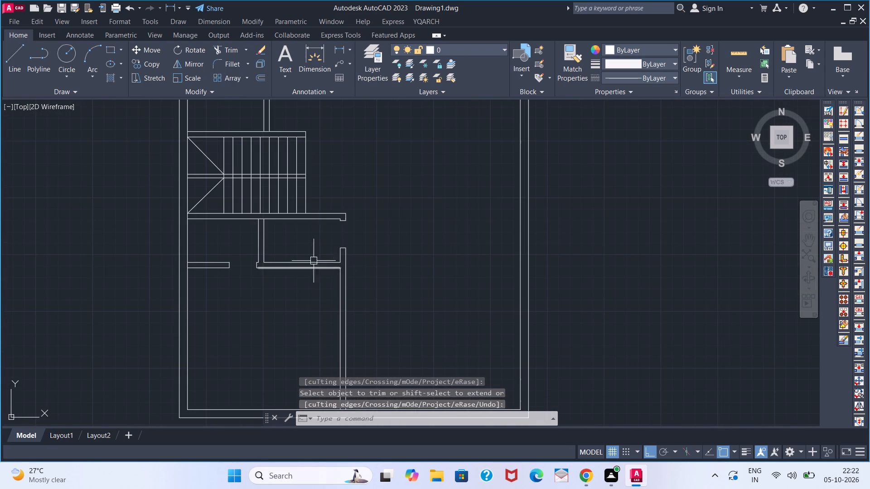
{"action": "middle_click_drag", "start_coordinate": [320, 246], "coordinate": [277, 375]}
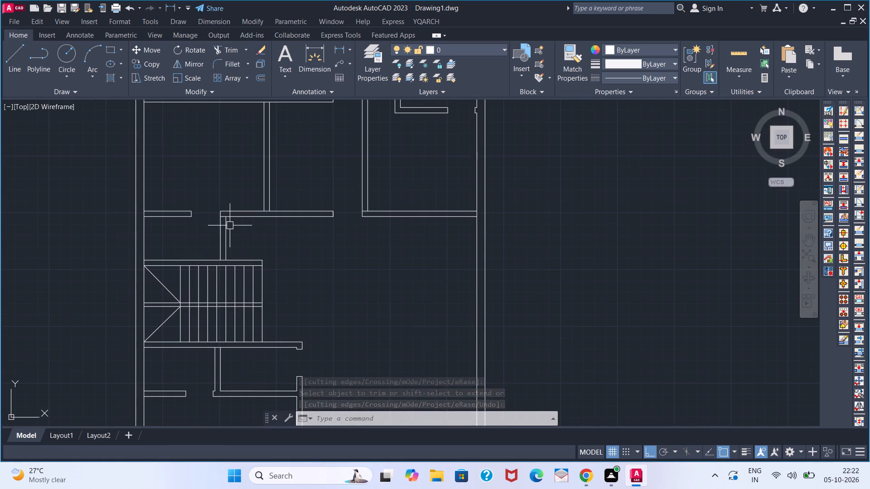
{"action": "scroll", "coordinate": [242, 216], "scroll_direction": "up", "scroll_amount": 1}
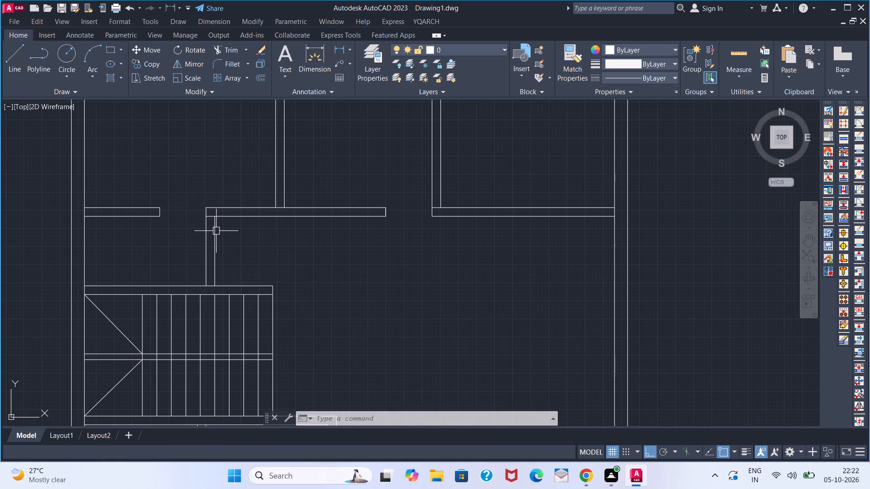
{"action": "type", "text": "EX"}
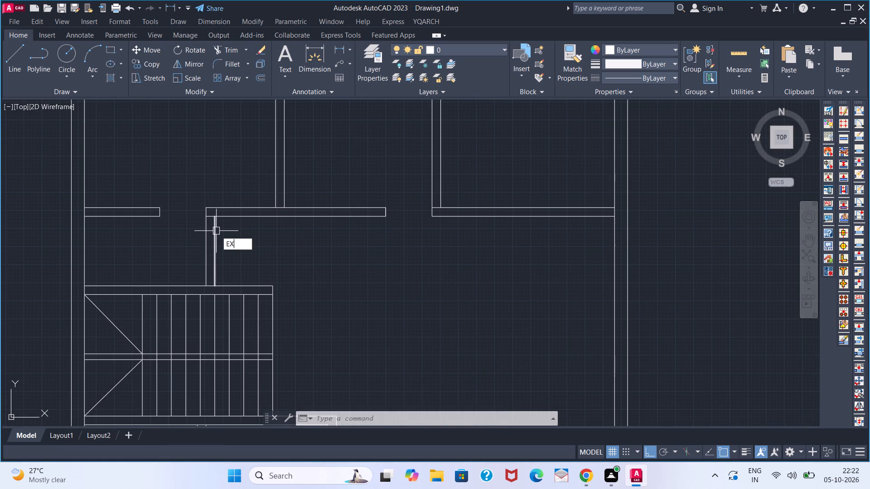
{"action": "key", "text": "space"}
{"action": "left_click", "coordinate": [216, 231]}
{"action": "key", "text": "space"}
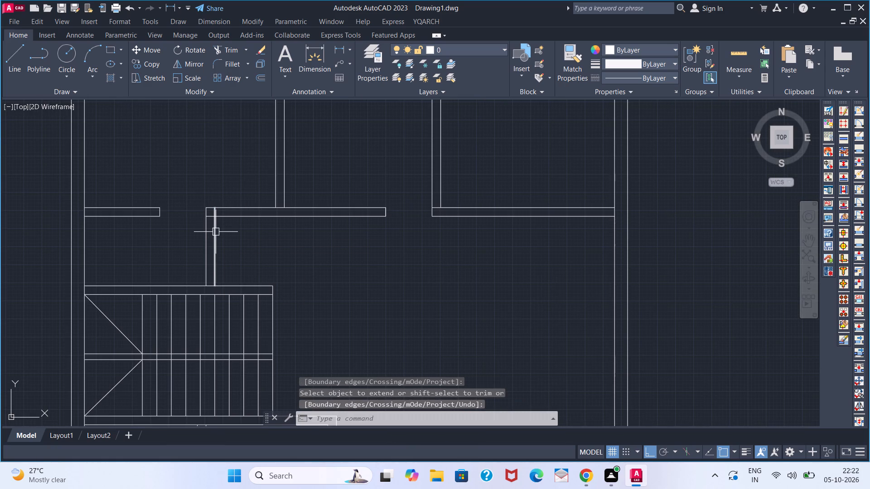
Offset the extended partition line 3'2" away from the doorway, toward the middle of the plan.
{"action": "type", "text": "O"}
{"action": "key", "text": "space"}
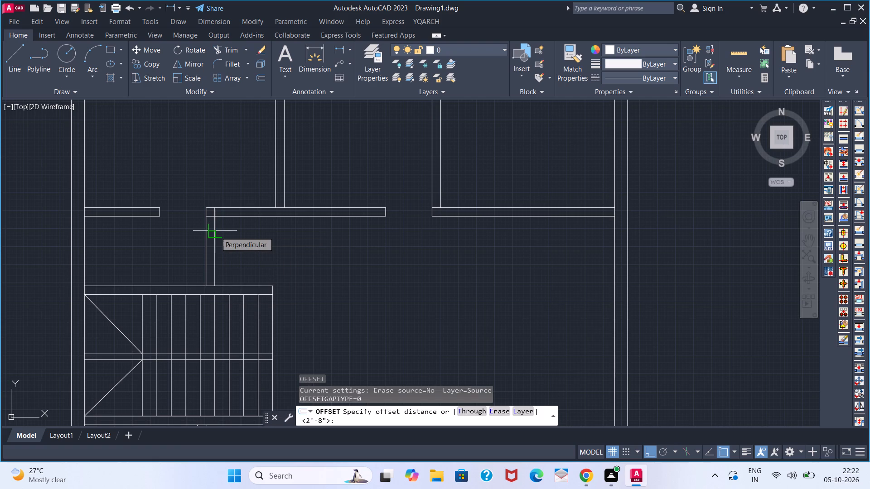
{"action": "type", "text": "3'2"}
{"action": "key", "text": "Return"}
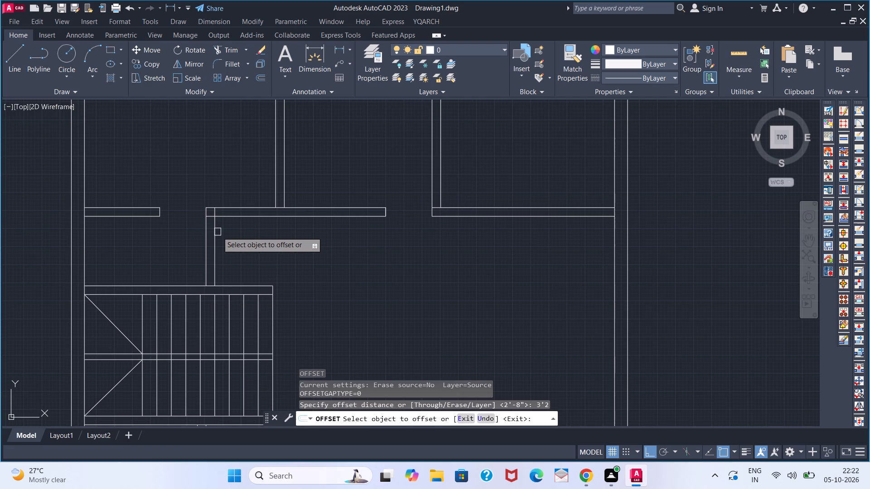
{"action": "left_click", "coordinate": [217, 232]}
{"action": "left_click", "coordinate": [248, 238]}
{"action": "scroll", "coordinate": [273, 234], "scroll_direction": "up", "scroll_amount": 2}
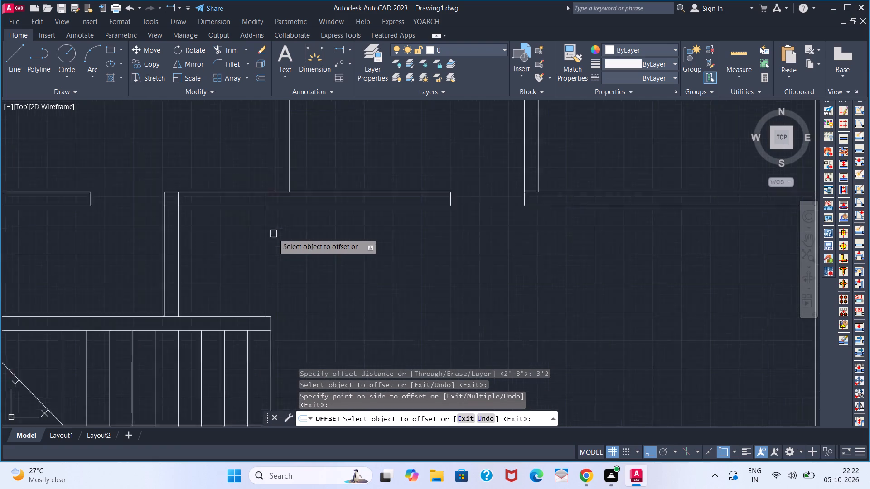
{"action": "scroll", "coordinate": [273, 234], "scroll_direction": "up", "scroll_amount": 1}
{"action": "scroll", "coordinate": [258, 227], "scroll_direction": "down", "scroll_amount": 2}
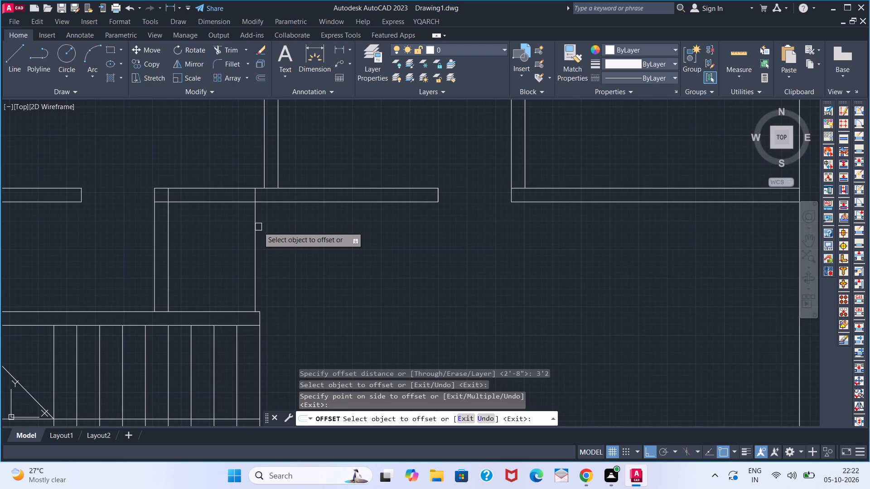
{"action": "key", "text": "space"}
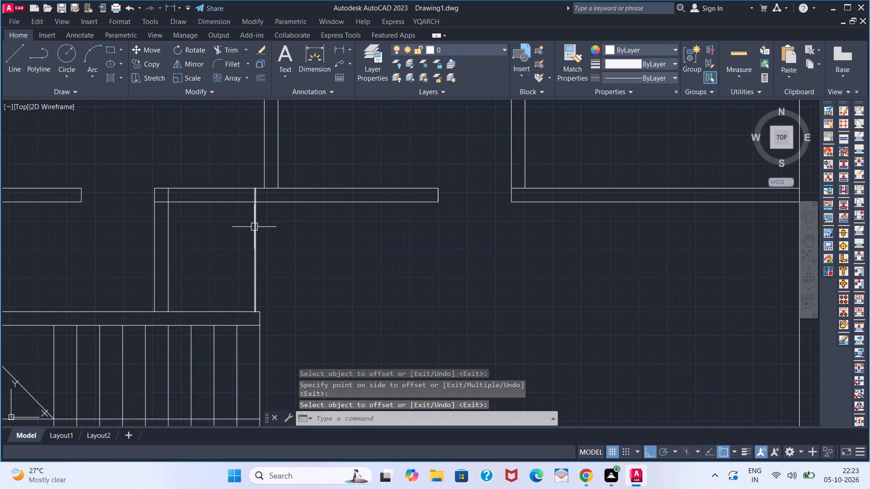
Trim the offset line below the horizontal wall and both wall lines between it and the short partition to form an opening.
{"action": "type", "text": "TR"}
{"action": "key", "text": "space"}
{"action": "left_click", "coordinate": [252, 229]}
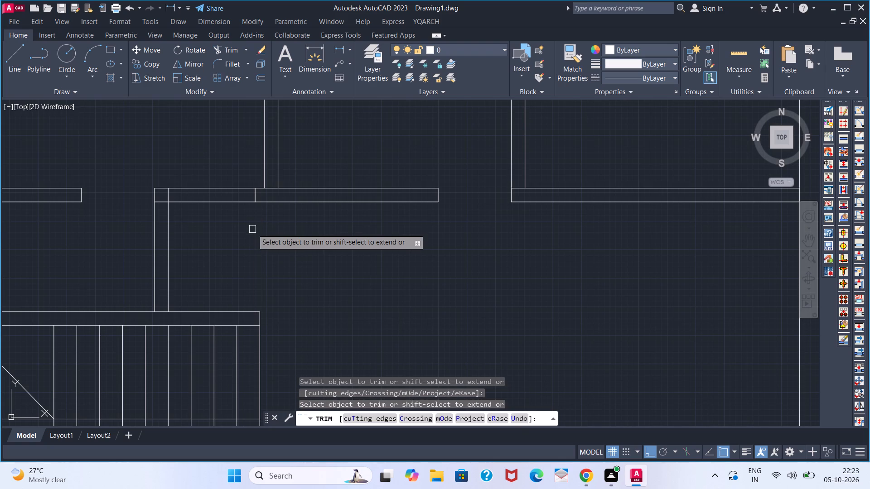
{"action": "left_click", "coordinate": [230, 205]}
{"action": "left_click", "coordinate": [226, 192]}
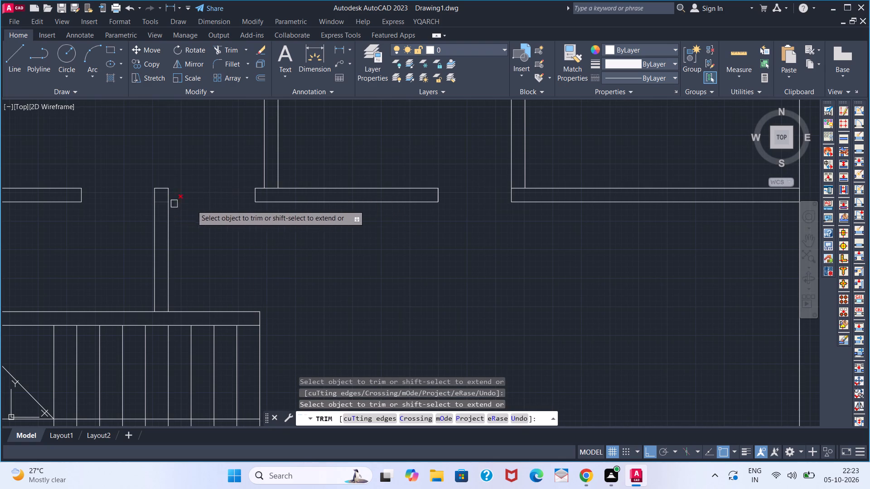
{"action": "key", "text": "space"}
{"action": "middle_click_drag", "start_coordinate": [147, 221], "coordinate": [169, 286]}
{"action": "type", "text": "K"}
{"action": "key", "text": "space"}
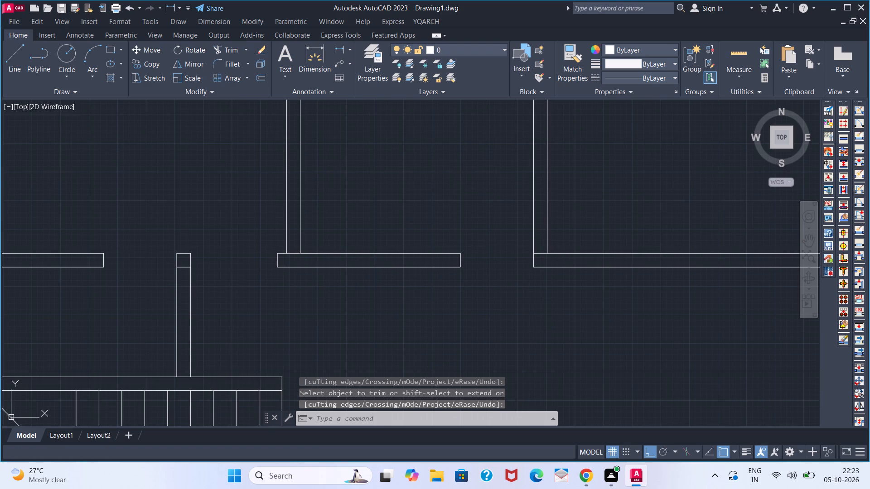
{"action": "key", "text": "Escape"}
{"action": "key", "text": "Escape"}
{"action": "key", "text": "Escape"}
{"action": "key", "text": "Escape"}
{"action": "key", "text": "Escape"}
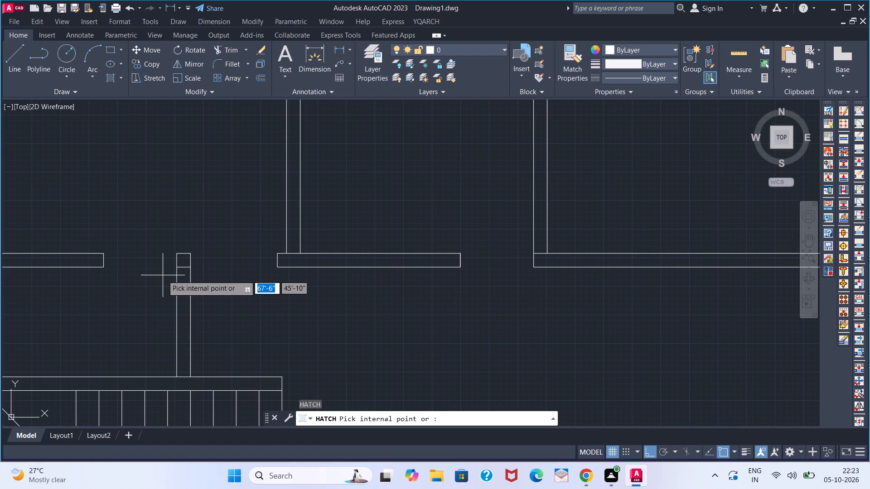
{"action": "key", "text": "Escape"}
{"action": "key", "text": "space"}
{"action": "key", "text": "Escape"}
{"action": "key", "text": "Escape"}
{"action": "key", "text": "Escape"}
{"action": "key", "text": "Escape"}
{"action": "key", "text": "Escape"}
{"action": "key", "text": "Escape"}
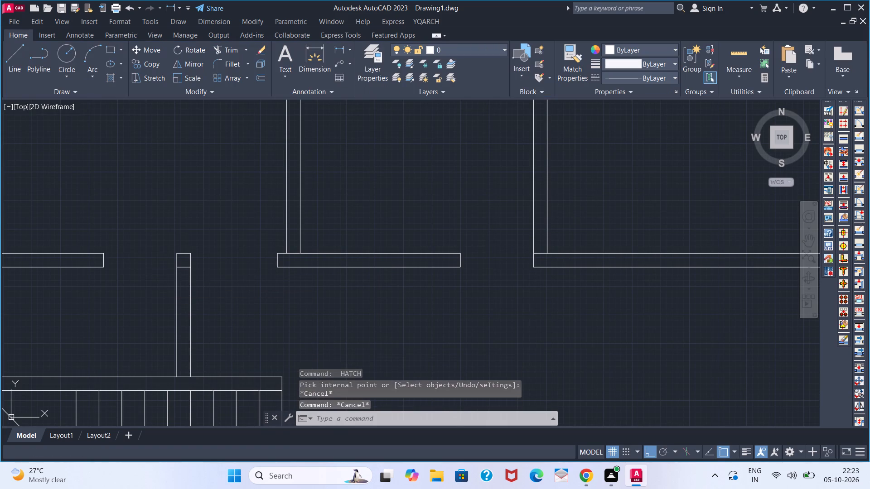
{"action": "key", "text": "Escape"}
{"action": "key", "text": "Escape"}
Draw a 2" by 6" return with lines on the doorway side at the free end of the short vertical partition above the stairs.
{"action": "key", "text": "l"}
{"action": "key", "text": "Return"}
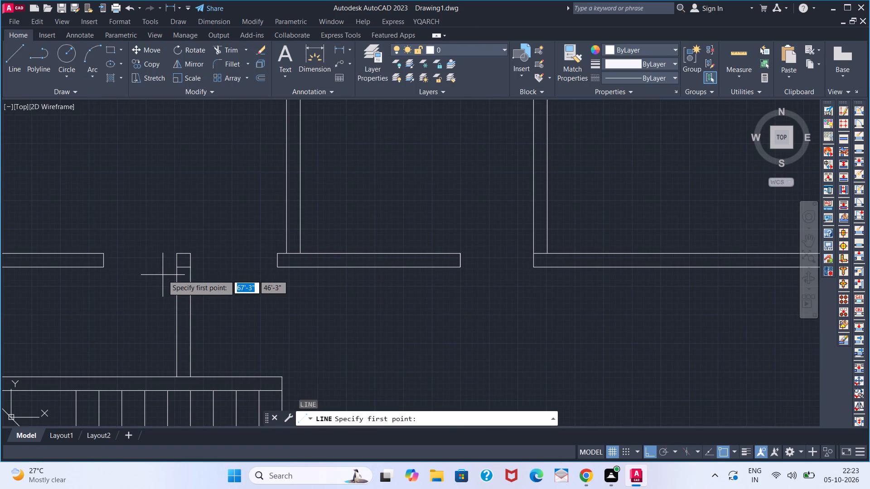
{"action": "left_click", "coordinate": [171, 271]}
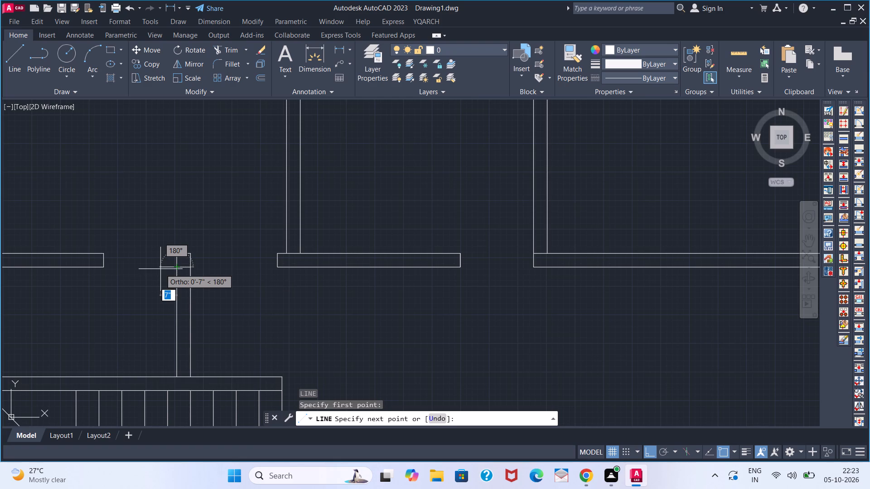
{"action": "key", "text": "2"}
{"action": "key", "text": "Return"}
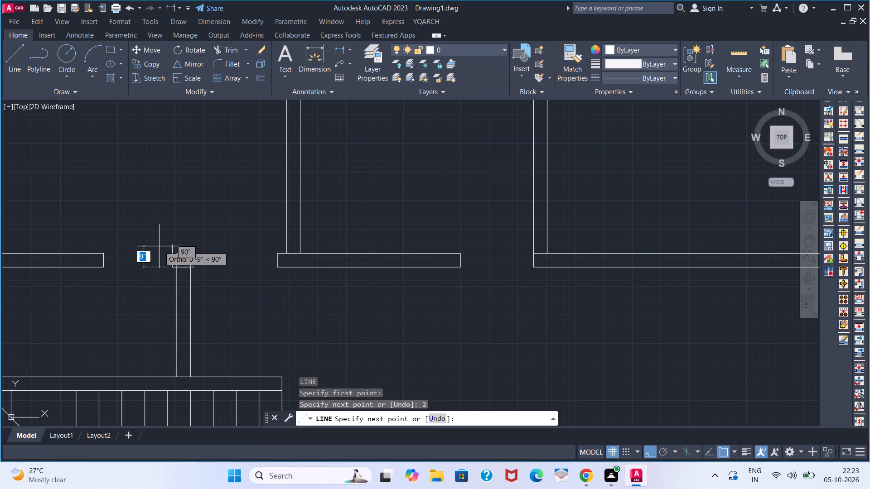
{"action": "key", "text": "6"}
{"action": "key", "text": "Return"}
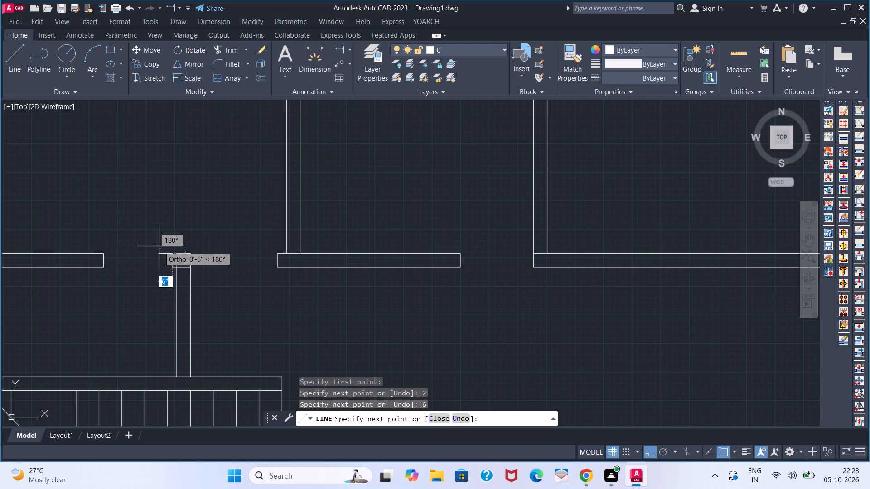
{"action": "scroll", "coordinate": [180, 248], "scroll_direction": "up", "scroll_amount": 3}
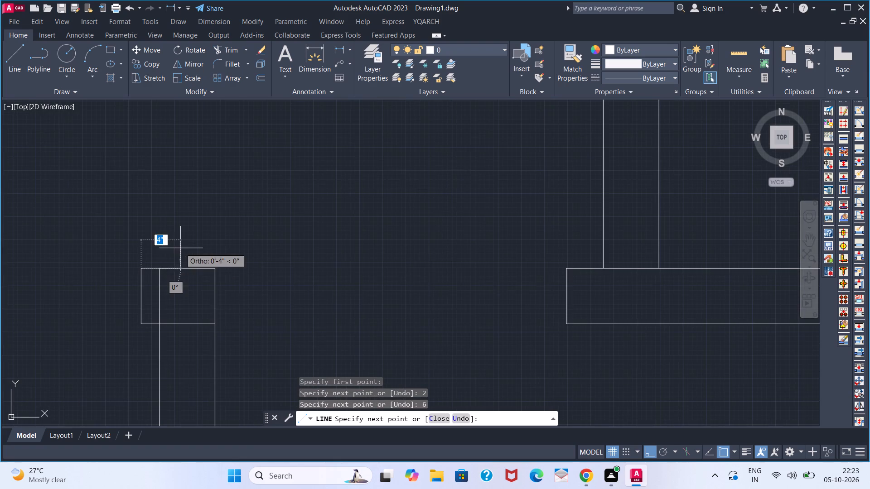
{"action": "left_click", "coordinate": [160, 266]}
{"action": "key", "text": "space"}
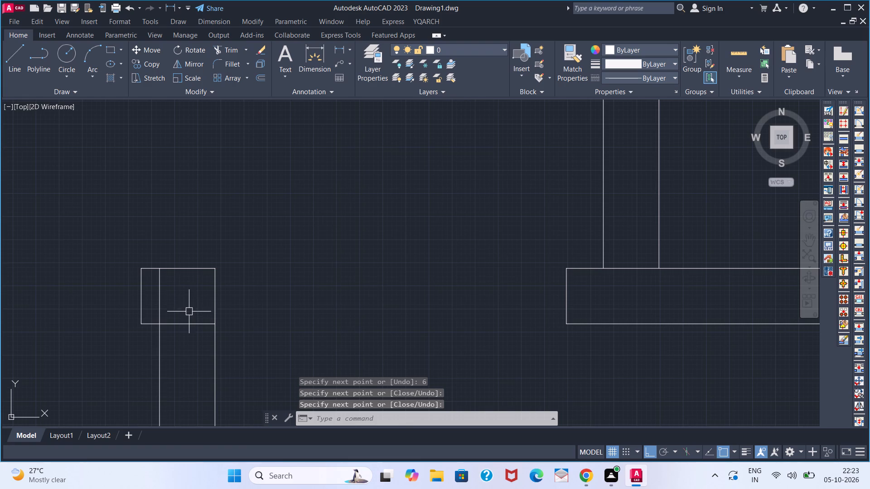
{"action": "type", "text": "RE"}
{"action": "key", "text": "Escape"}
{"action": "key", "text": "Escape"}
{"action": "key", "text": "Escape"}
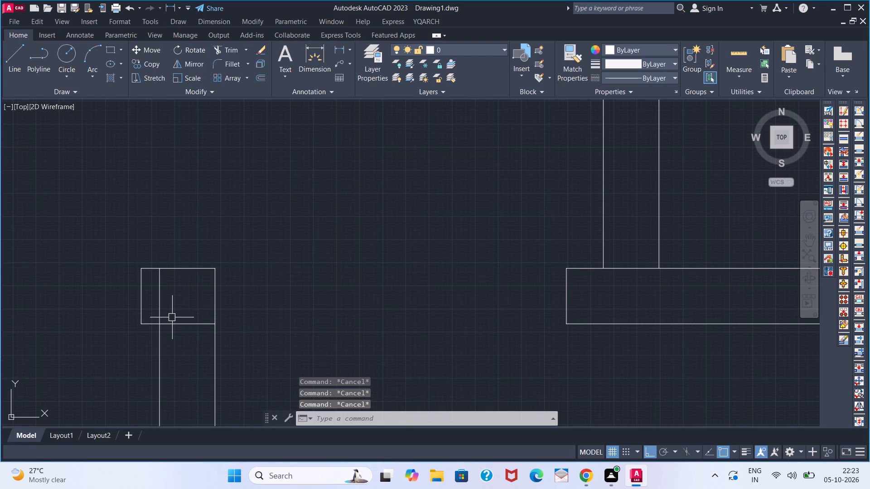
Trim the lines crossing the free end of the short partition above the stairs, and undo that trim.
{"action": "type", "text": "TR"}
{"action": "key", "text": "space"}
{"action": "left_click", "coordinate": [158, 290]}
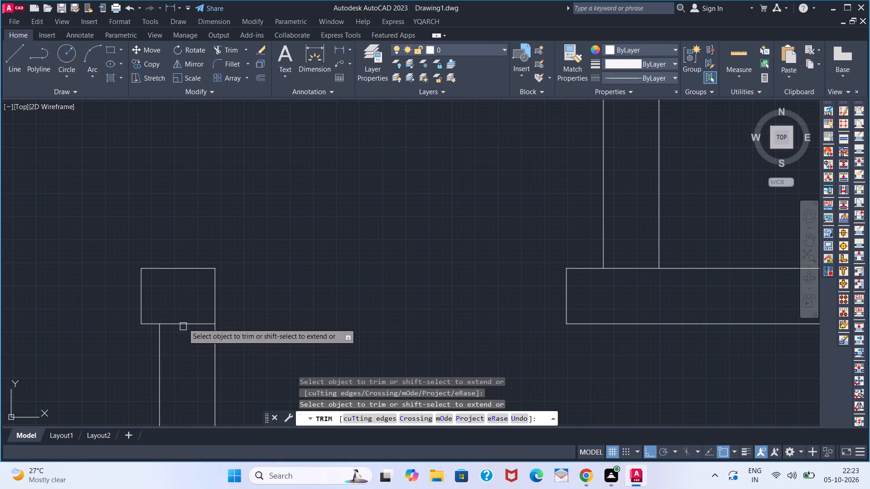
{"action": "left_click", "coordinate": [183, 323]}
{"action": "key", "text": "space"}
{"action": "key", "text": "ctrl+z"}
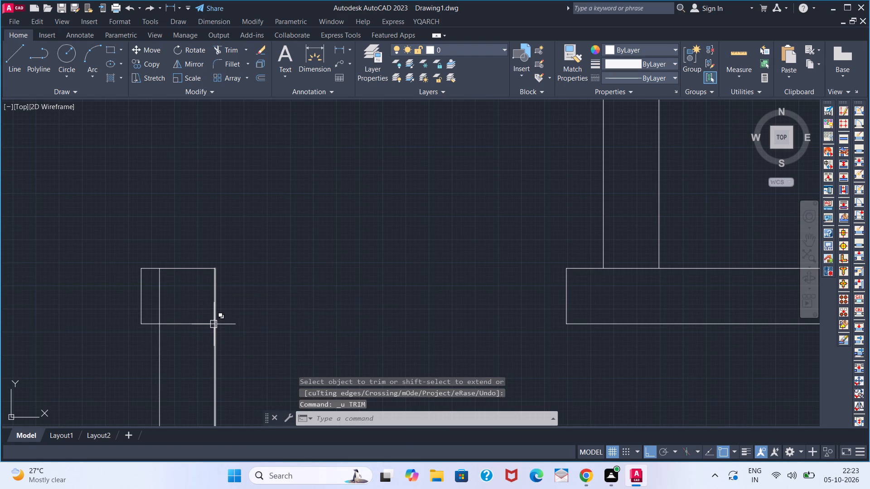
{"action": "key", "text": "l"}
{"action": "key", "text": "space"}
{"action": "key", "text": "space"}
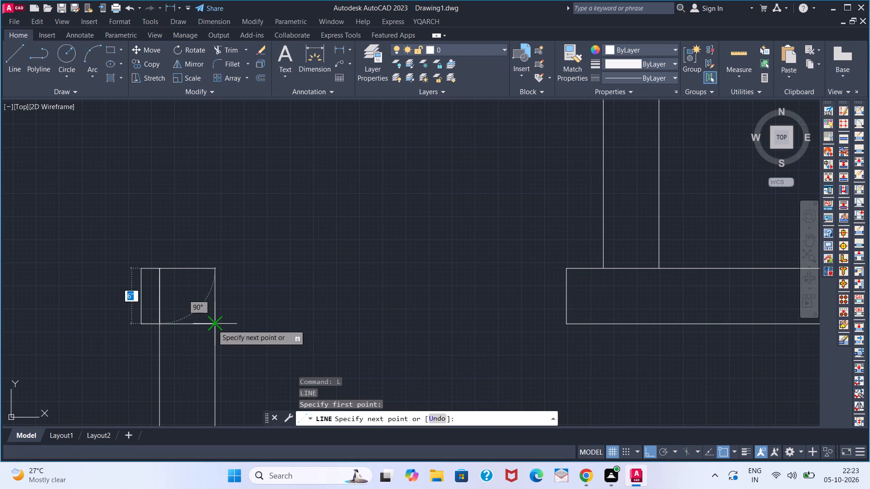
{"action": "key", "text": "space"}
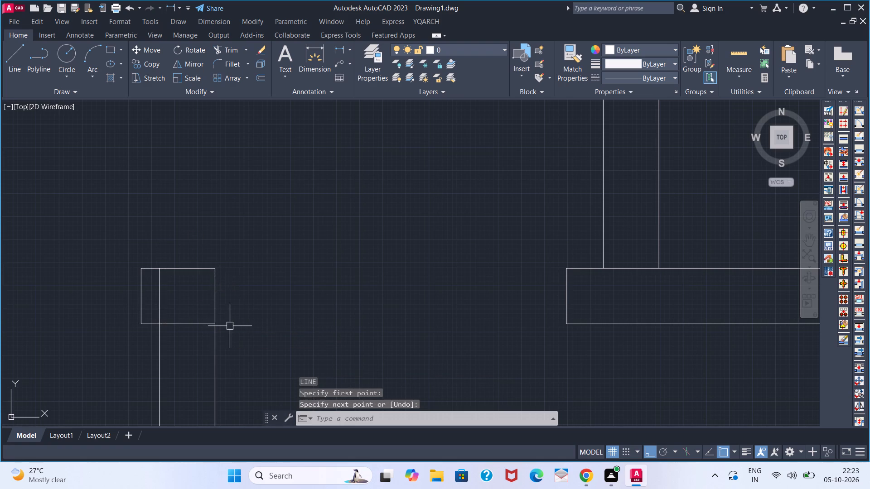
Draw a 2" by 6" return with lines on the other side of the short partition's free end above the stairs, toward the middle of the plan.
{"action": "scroll", "coordinate": [226, 322], "scroll_direction": "down", "scroll_amount": 2}
{"action": "key", "text": "space"}
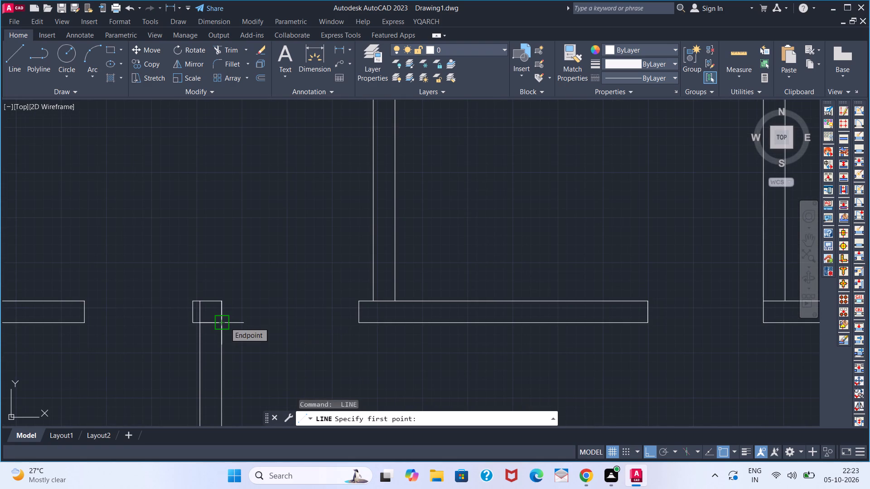
{"action": "key", "text": "Escape"}
{"action": "scroll", "coordinate": [280, 295], "scroll_direction": "down", "scroll_amount": 1}
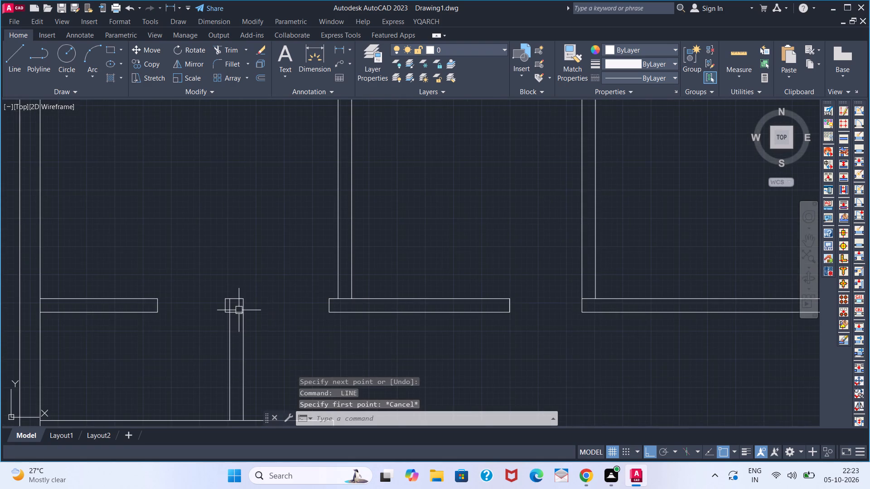
{"action": "scroll", "coordinate": [239, 310], "scroll_direction": "up", "scroll_amount": 2}
{"action": "key", "text": "space"}
{"action": "left_click", "coordinate": [245, 317]}
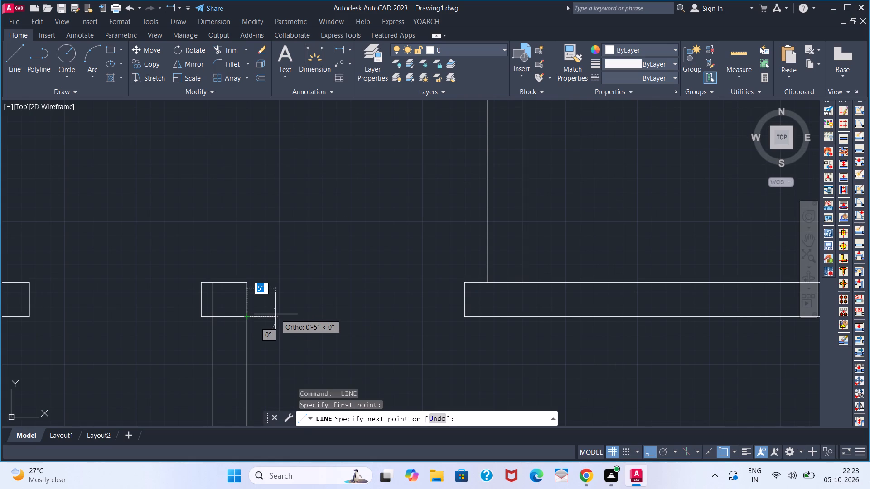
{"action": "key", "text": "2"}
{"action": "key", "text": "Return"}
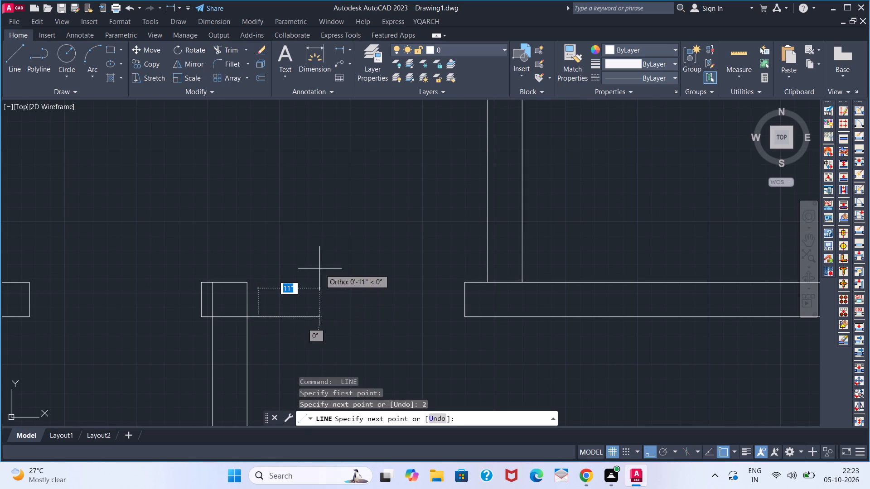
{"action": "key", "text": "6"}
{"action": "key", "text": "Return"}
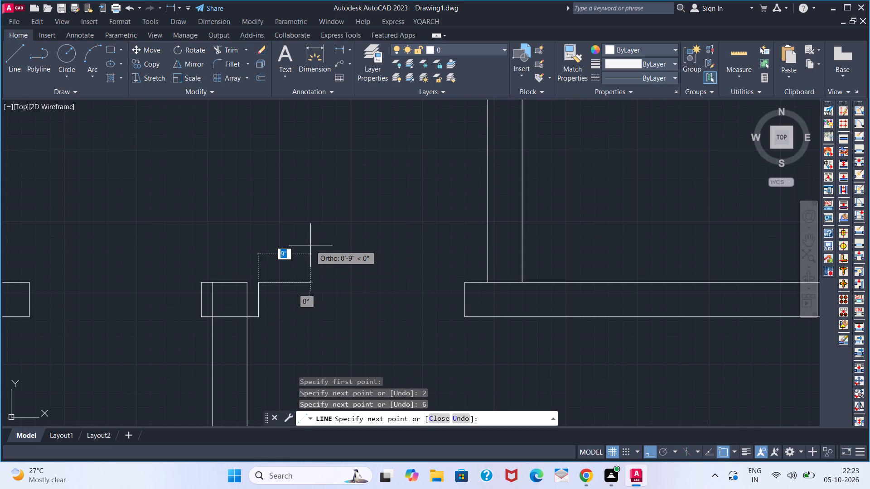
{"action": "scroll", "coordinate": [234, 273], "scroll_direction": "up", "scroll_amount": 3}
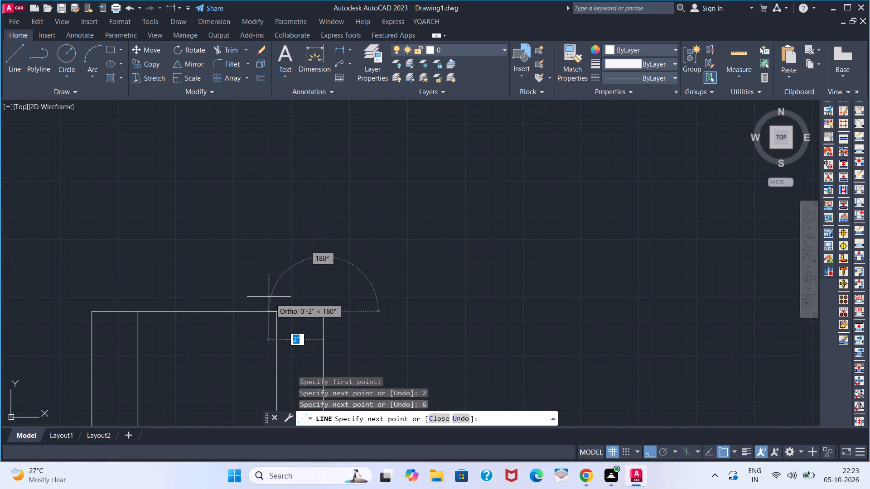
{"action": "left_click", "coordinate": [274, 306]}
{"action": "key", "text": "space"}
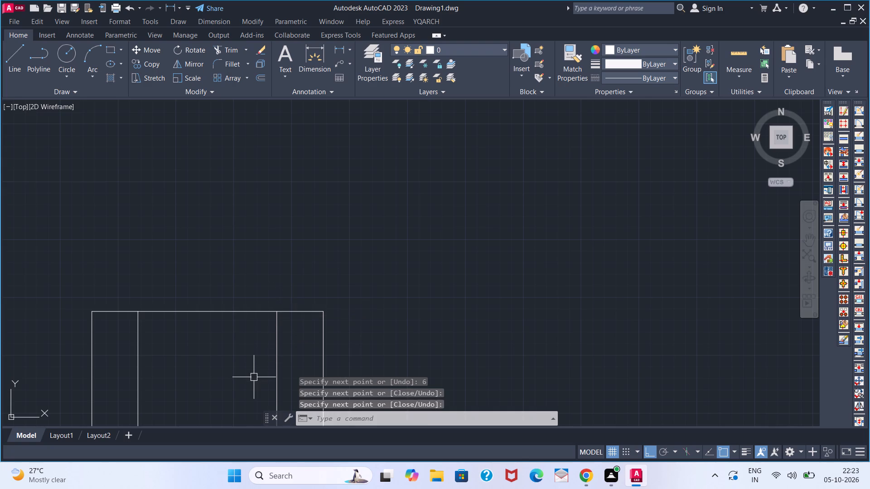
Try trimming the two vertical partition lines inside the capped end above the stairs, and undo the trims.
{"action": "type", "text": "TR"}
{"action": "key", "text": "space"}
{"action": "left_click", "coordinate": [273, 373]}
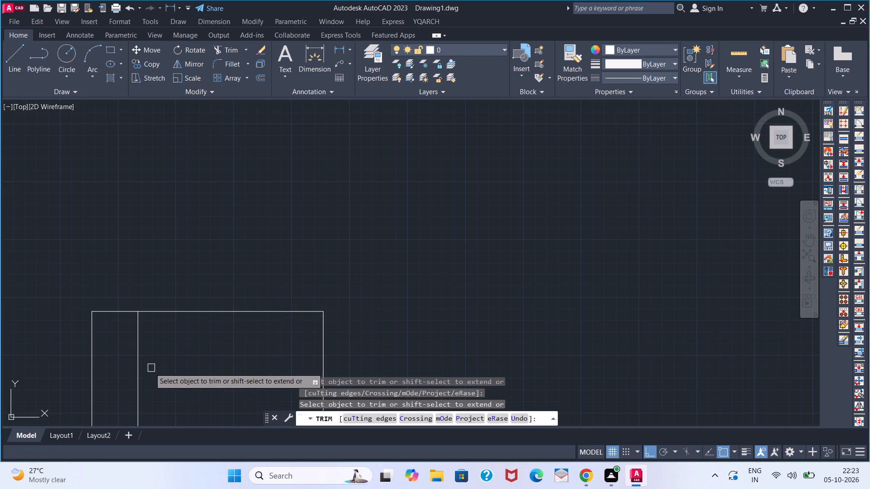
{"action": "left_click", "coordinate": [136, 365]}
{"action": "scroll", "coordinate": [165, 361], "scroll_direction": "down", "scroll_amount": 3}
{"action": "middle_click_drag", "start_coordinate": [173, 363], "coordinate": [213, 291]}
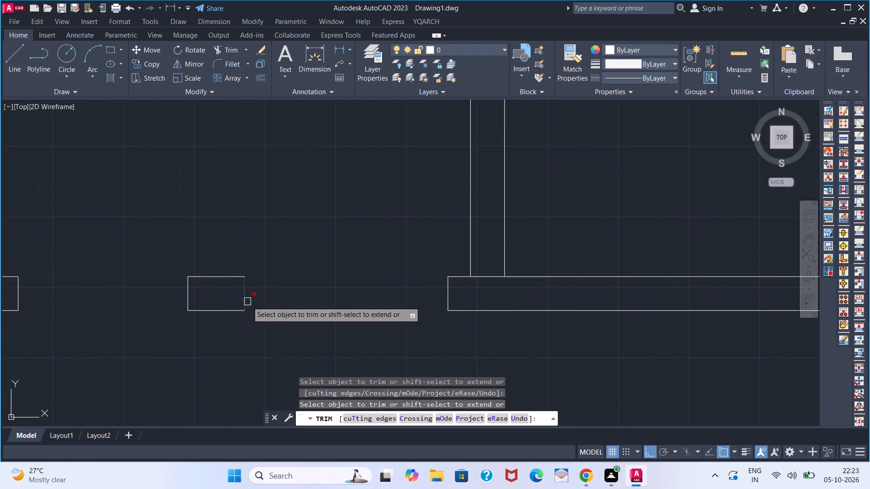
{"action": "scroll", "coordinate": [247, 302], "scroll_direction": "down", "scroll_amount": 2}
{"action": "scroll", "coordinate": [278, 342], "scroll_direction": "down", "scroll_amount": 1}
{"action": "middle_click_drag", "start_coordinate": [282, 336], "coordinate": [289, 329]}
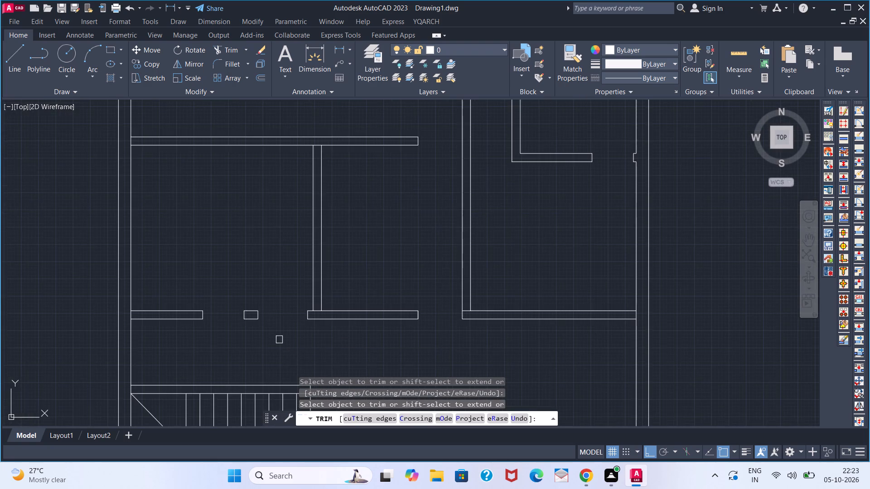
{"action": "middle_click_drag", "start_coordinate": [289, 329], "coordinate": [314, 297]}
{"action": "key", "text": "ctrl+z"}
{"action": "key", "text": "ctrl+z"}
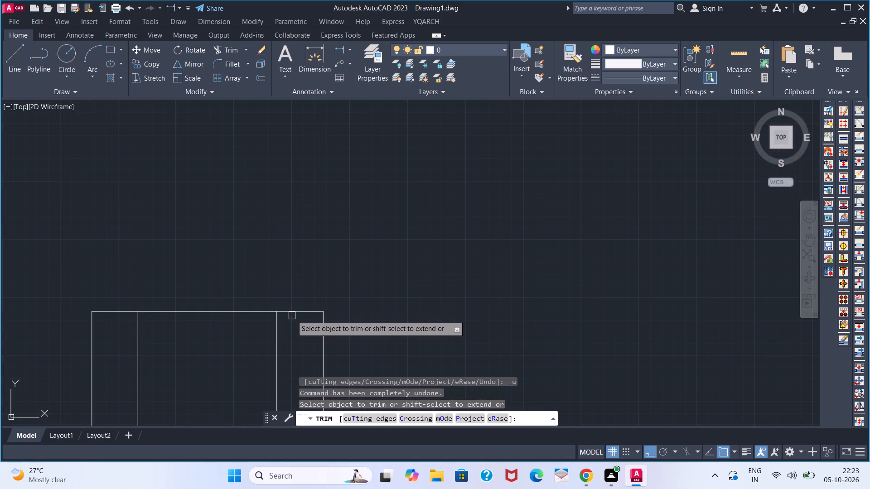
Trim the two partition lines inside the capped end above the stairs and the horizontal line closing off the partition beneath it.
{"action": "scroll", "coordinate": [291, 317], "scroll_direction": "down", "scroll_amount": 4}
{"action": "left_click", "coordinate": [285, 327]}
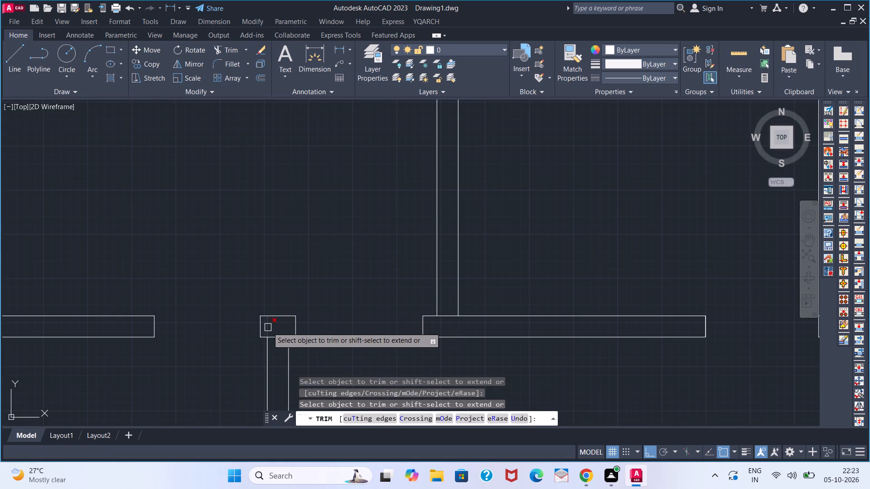
{"action": "left_click", "coordinate": [268, 327]}
{"action": "key", "text": "space"}
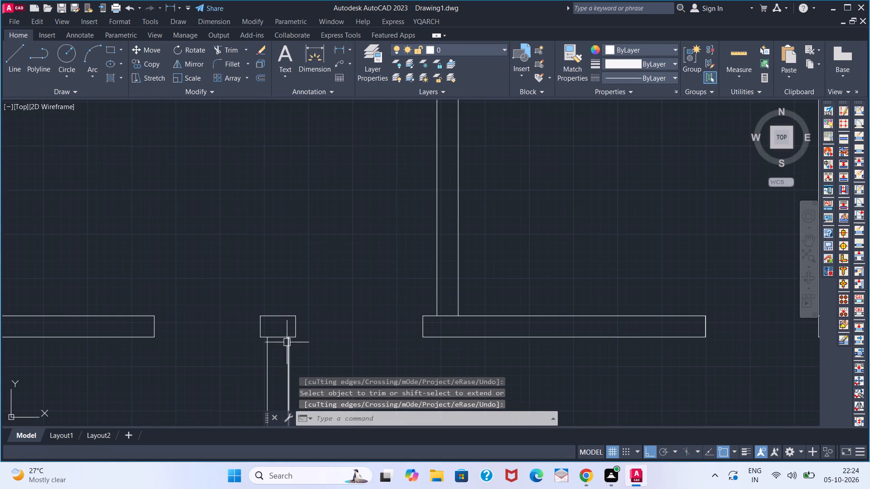
{"action": "key", "text": "space"}
{"action": "left_click", "coordinate": [282, 339]}
{"action": "key", "text": "space"}
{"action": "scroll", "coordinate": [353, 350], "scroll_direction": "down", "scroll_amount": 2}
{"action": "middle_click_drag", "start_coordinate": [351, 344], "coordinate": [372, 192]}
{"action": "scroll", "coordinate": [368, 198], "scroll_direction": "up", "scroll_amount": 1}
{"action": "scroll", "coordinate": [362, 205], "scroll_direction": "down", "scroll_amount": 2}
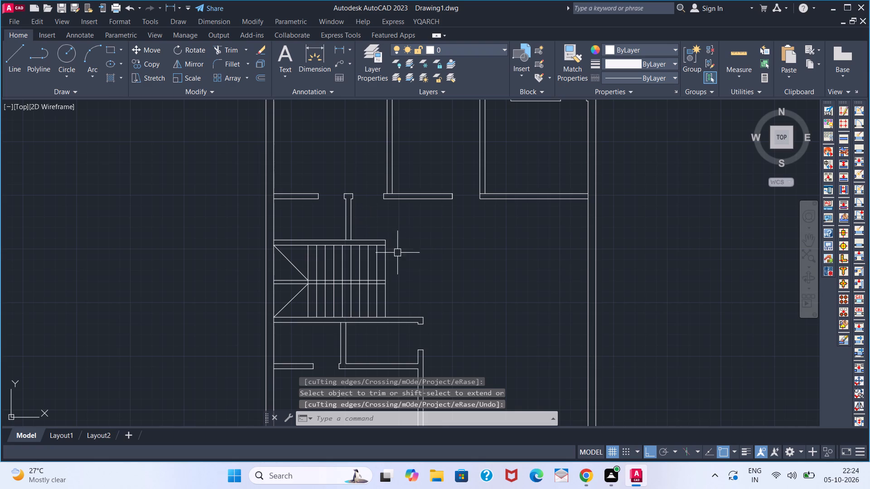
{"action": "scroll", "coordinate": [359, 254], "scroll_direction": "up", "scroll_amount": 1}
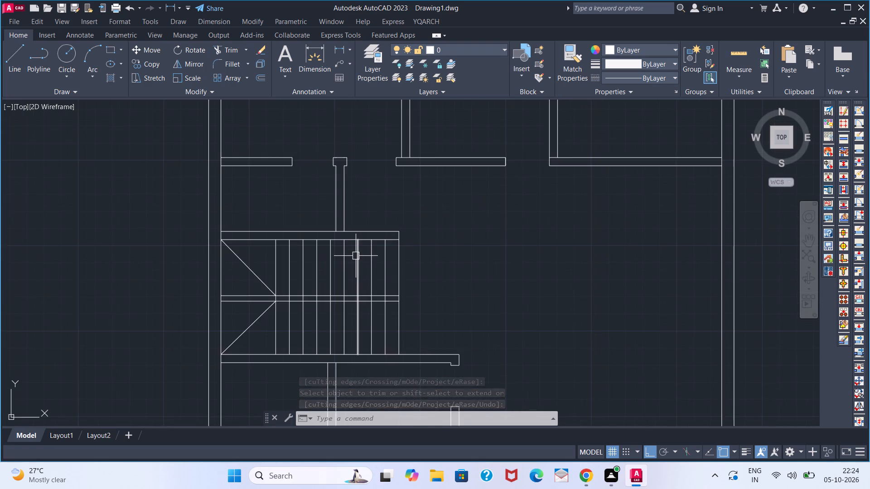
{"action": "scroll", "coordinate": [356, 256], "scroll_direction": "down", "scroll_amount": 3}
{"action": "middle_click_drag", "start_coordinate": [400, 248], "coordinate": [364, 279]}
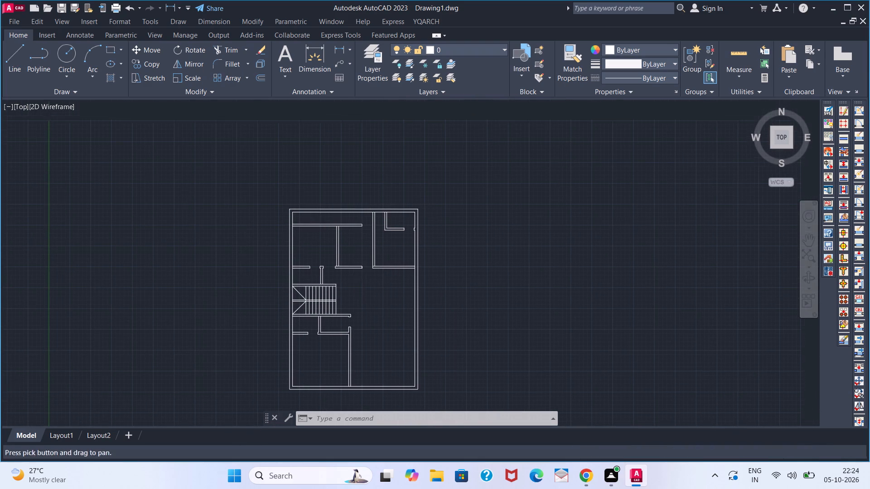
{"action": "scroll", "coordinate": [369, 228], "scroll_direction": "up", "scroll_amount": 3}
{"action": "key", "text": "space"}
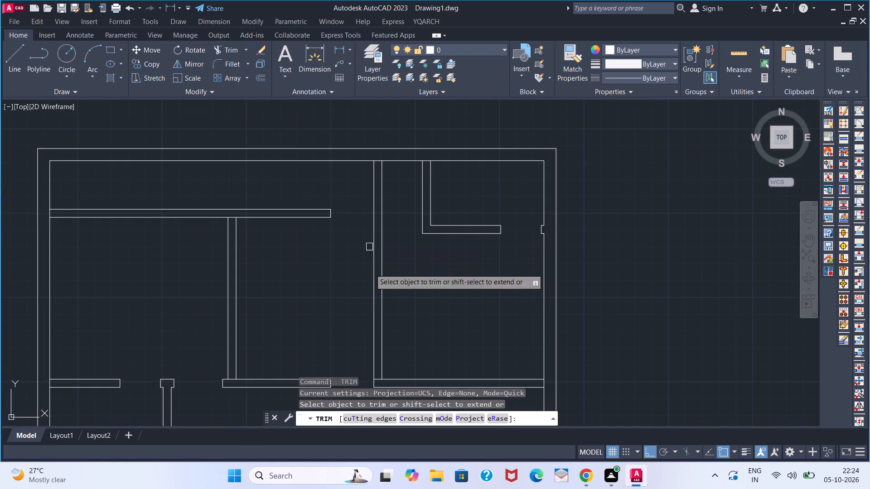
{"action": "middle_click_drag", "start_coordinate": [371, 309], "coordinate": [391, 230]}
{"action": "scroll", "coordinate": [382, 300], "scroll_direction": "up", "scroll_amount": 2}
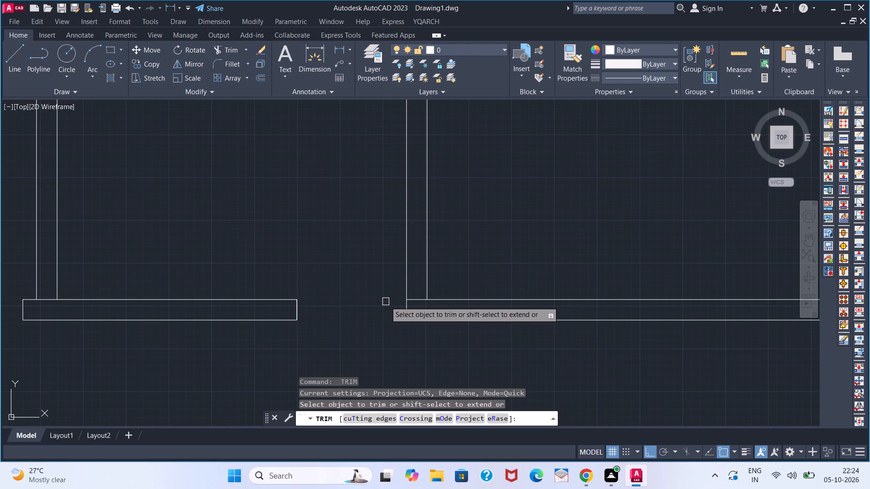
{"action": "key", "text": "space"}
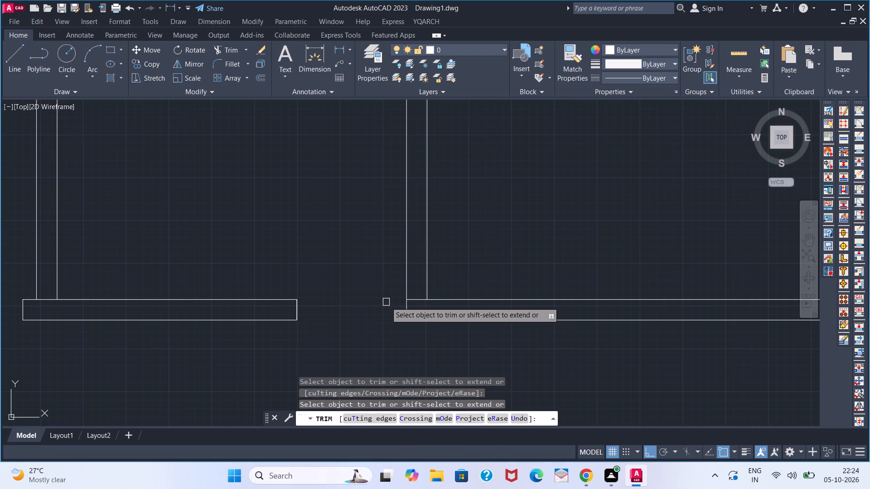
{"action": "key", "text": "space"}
Draw a 2" by 6" return with lines at the lower end of the long vertical partition, projecting toward the opening in the horizontal wall.
{"action": "key", "text": "l"}
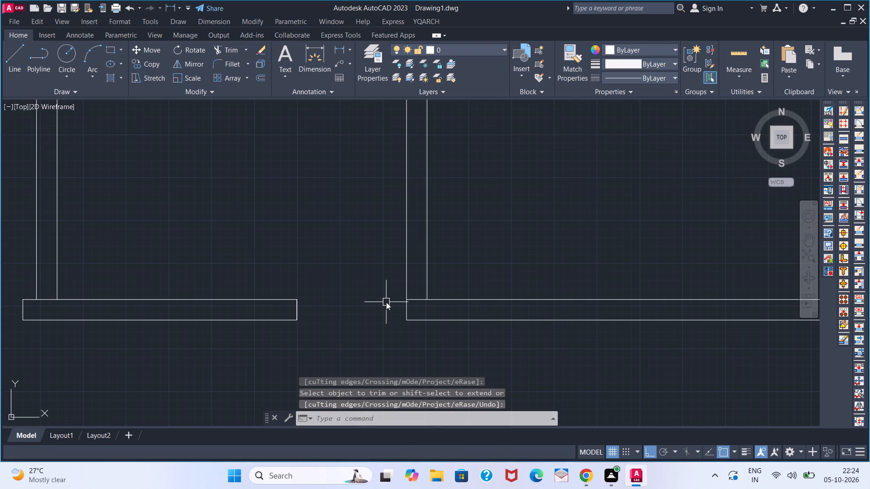
{"action": "key", "text": "Return"}
{"action": "left_click", "coordinate": [401, 302]}
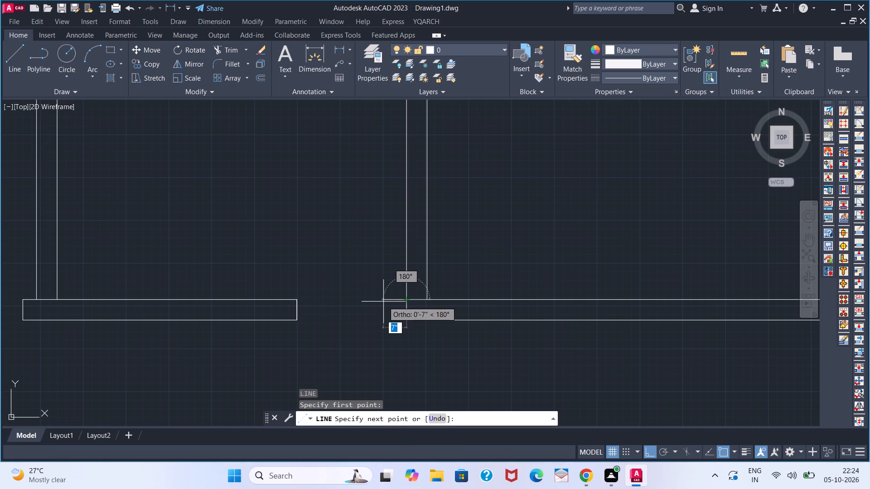
{"action": "key", "text": "2"}
{"action": "key", "text": "Return"}
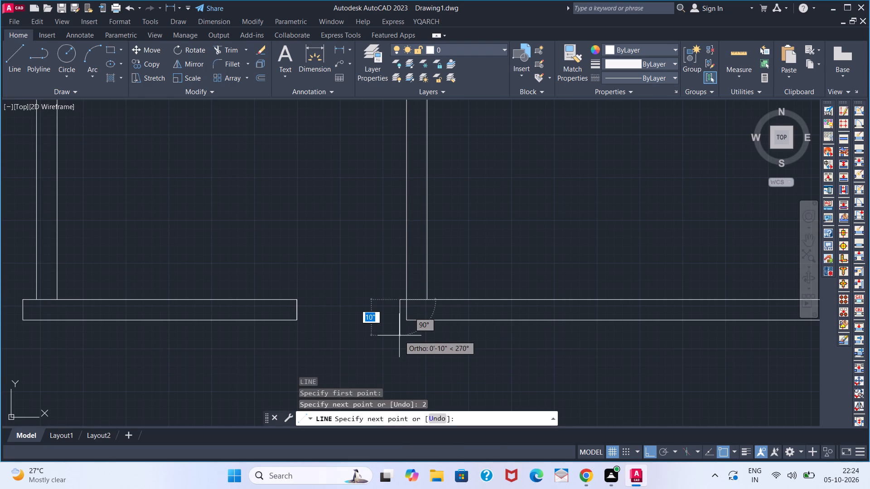
{"action": "key", "text": "6"}
{"action": "key", "text": "Return"}
{"action": "left_click", "coordinate": [406, 318]}
{"action": "key", "text": "space"}
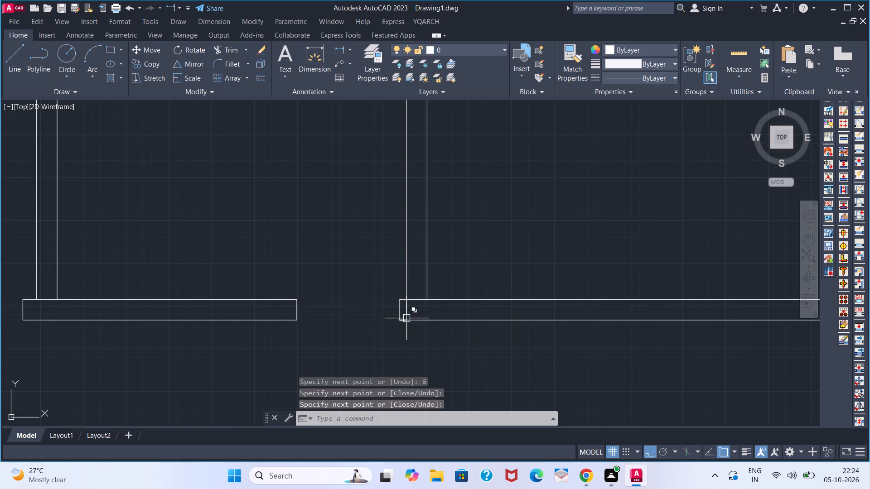
Trim the vertical line crossing the new return and the horizontal line between the long partition's two faces.
{"action": "type", "text": "TR"}
{"action": "key", "text": "space"}
{"action": "left_click", "coordinate": [406, 310]}
{"action": "key", "text": "space"}
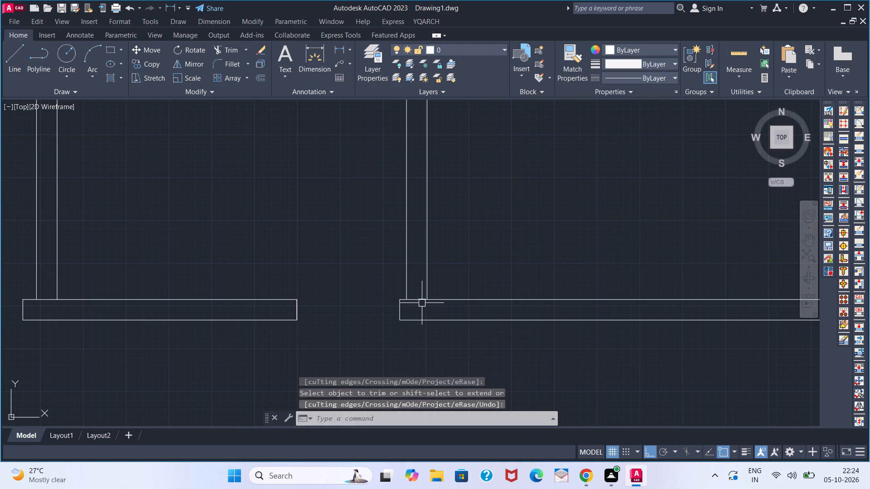
{"action": "key", "text": "space"}
{"action": "left_click", "coordinate": [420, 299]}
{"action": "key", "text": "space"}
Extend the long vertical partition's room-side face down to the lower line of the horizontal wall.
{"action": "scroll", "coordinate": [445, 308], "scroll_direction": "down", "scroll_amount": 1}
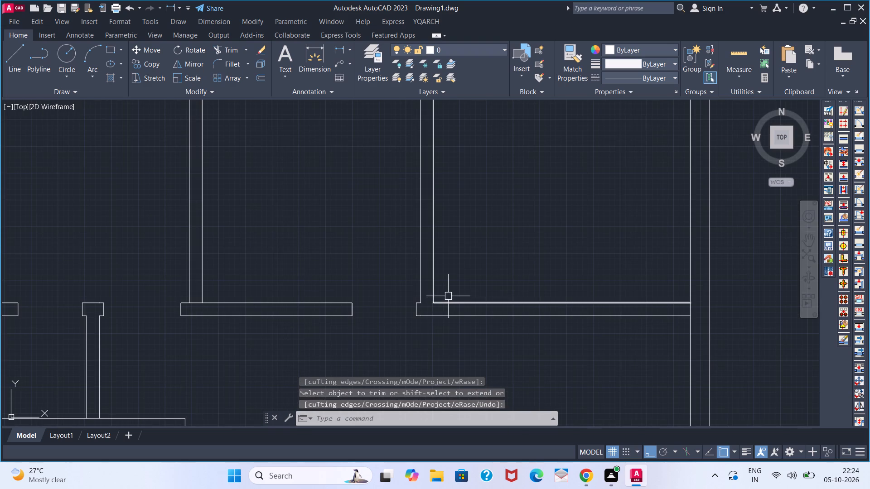
{"action": "type", "text": "EX"}
{"action": "key", "text": "space"}
{"action": "left_click", "coordinate": [435, 297]}
{"action": "key", "text": "space"}
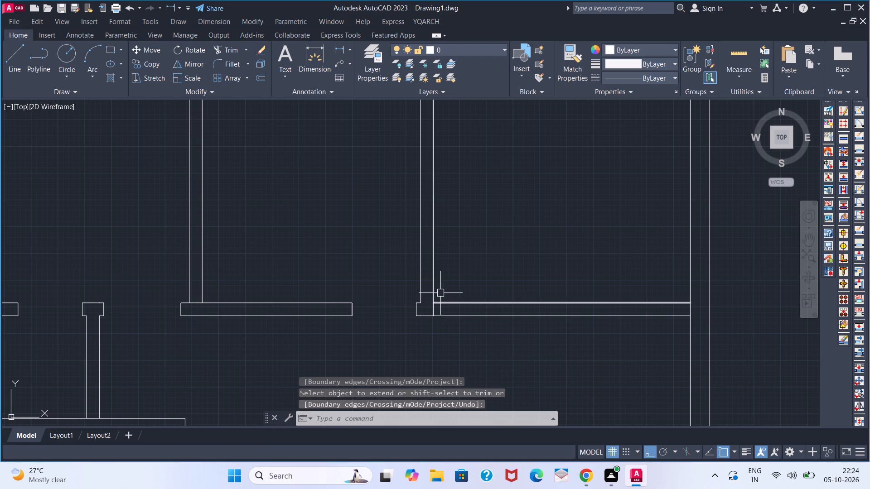
Offset the extended partition face 3'2" into the room on its east side.
{"action": "scroll", "coordinate": [436, 288], "scroll_direction": "down", "scroll_amount": 2}
{"action": "middle_click_drag", "start_coordinate": [455, 273], "coordinate": [423, 294]}
{"action": "scroll", "coordinate": [417, 288], "scroll_direction": "up", "scroll_amount": 1}
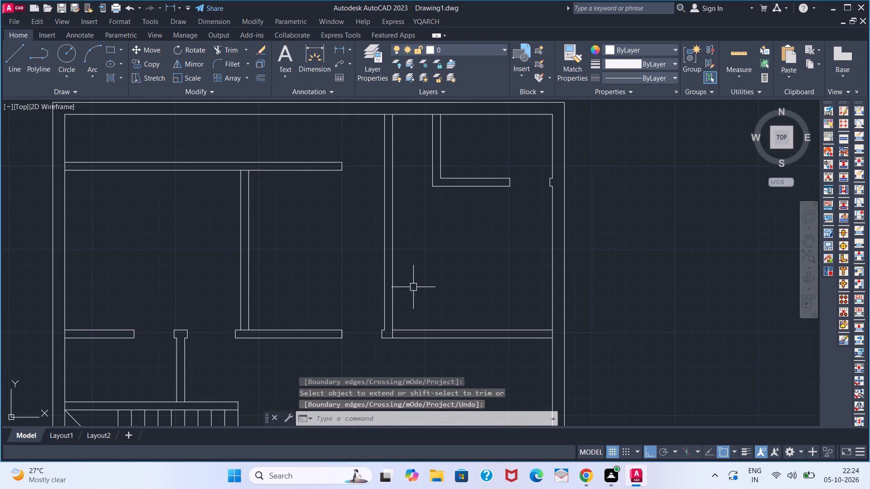
{"action": "key", "text": "o"}
{"action": "key", "text": "Return"}
{"action": "key", "text": "3"}
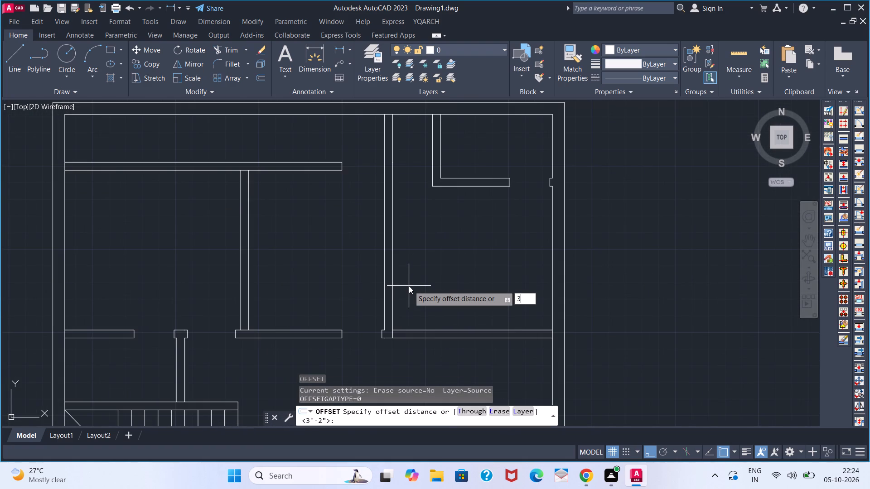
{"action": "key", "text": "apostrophe"}
{"action": "key", "text": "2"}
{"action": "key", "text": "Return"}
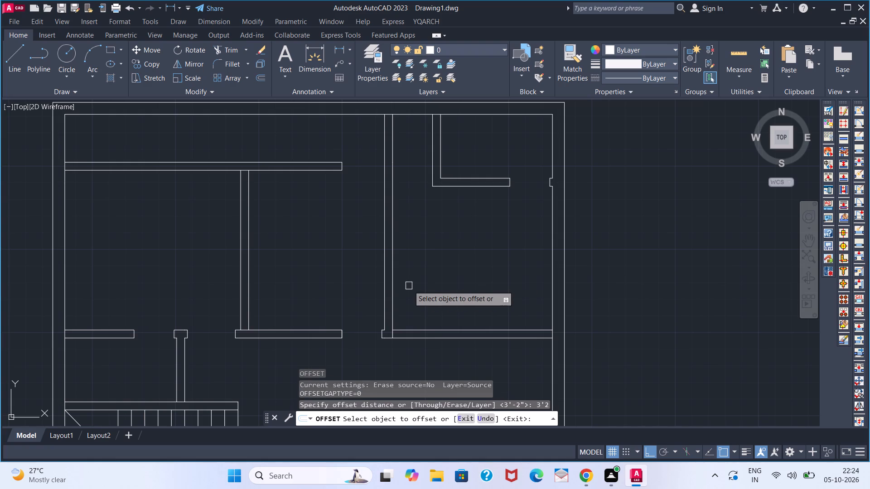
{"action": "left_click", "coordinate": [395, 281]}
{"action": "left_click", "coordinate": [481, 281]}
{"action": "key", "text": "space"}
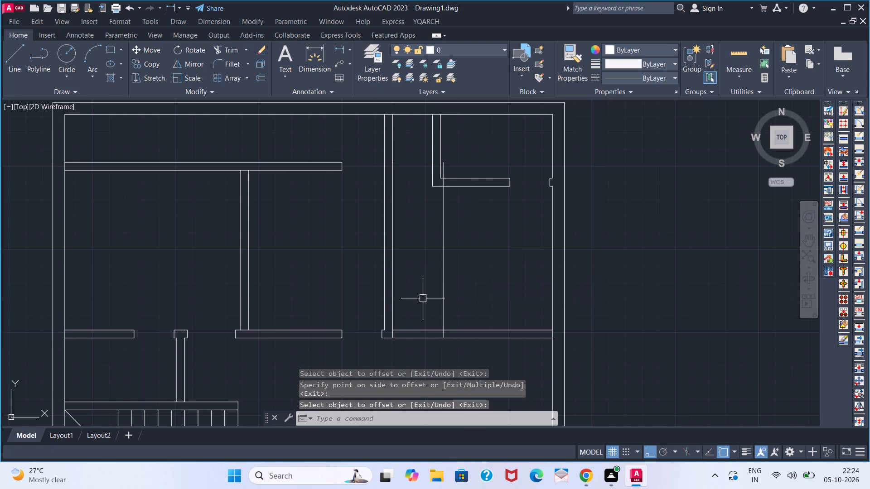
Trim both horizontal wall lines between the partition and the offset line, trim the offset line above the wall, and erase its leftover upper piece.
{"action": "type", "text": "TR"}
{"action": "key", "text": "space"}
{"action": "left_click", "coordinate": [418, 308]}
{"action": "left_click", "coordinate": [406, 364]}
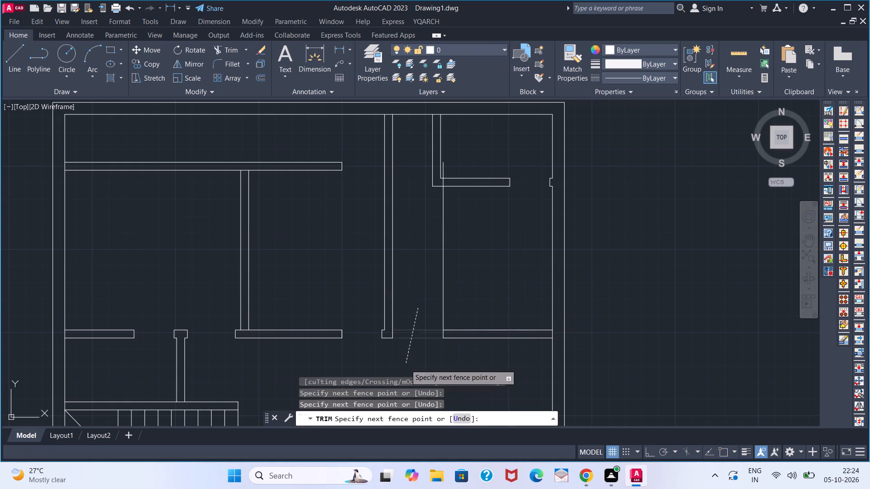
{"action": "left_click", "coordinate": [446, 268]}
{"action": "key", "text": "space"}
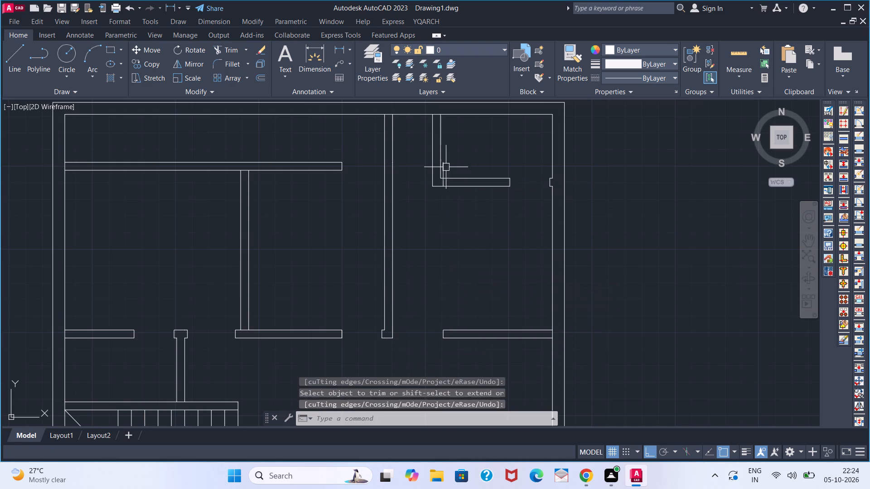
{"action": "left_click", "coordinate": [446, 167]}
{"action": "key", "text": "BackSpace"}
{"action": "key", "text": "Delete"}
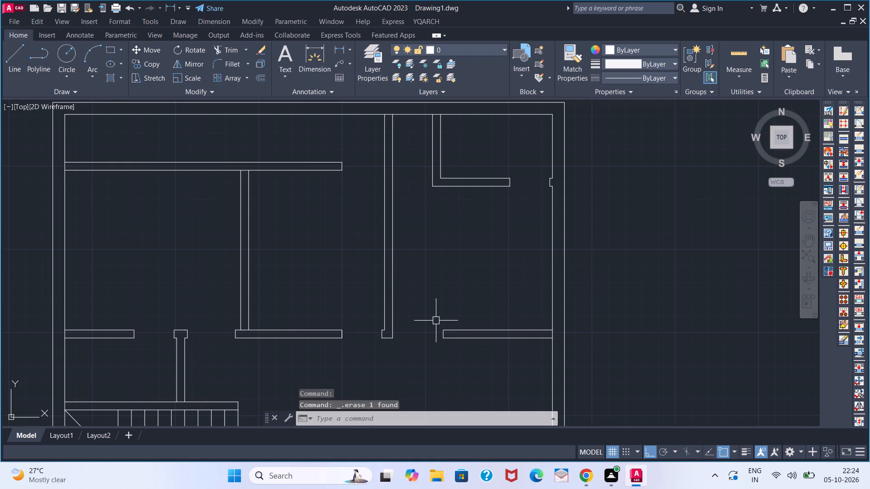
Draw a 2" by 6" door return on the east side of the long vertical partition's lower end.
{"action": "scroll", "coordinate": [421, 338], "scroll_direction": "up", "scroll_amount": 2}
{"action": "scroll", "coordinate": [339, 329], "scroll_direction": "up", "scroll_amount": 1}
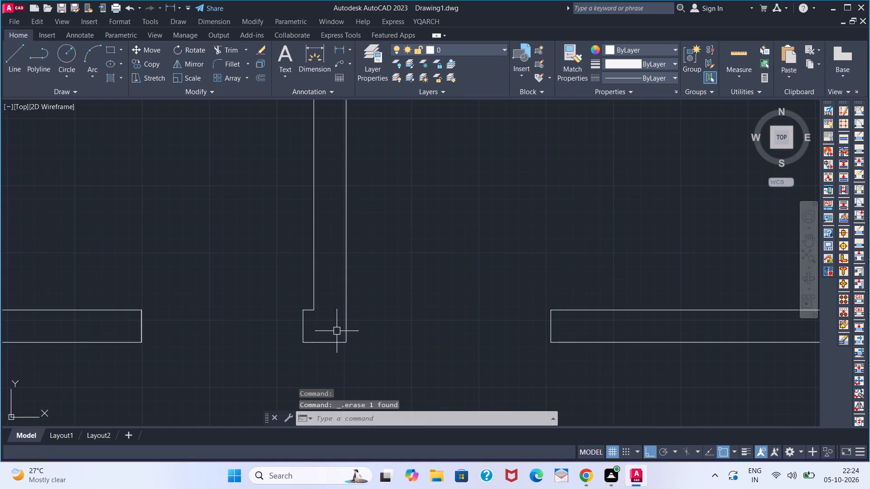
{"action": "key", "text": "l"}
{"action": "key", "text": "space"}
{"action": "left_click", "coordinate": [352, 345]}
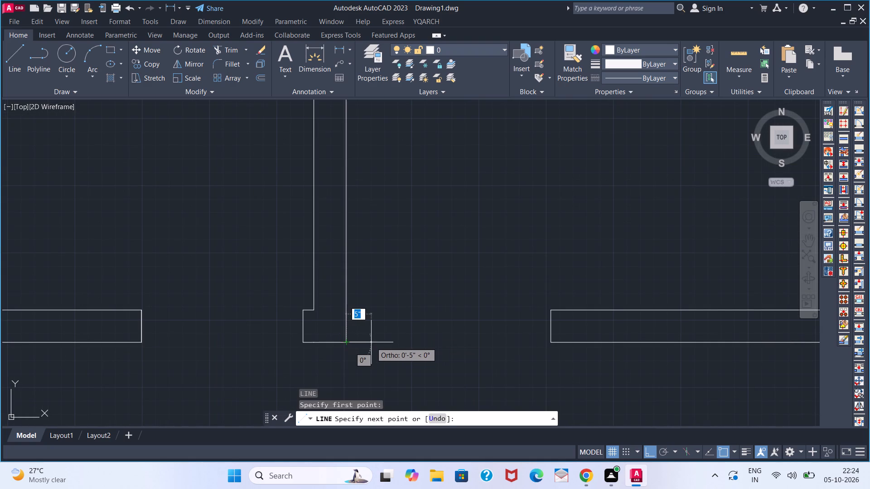
{"action": "key", "text": "2"}
{"action": "key", "text": "Return"}
{"action": "key", "text": "6"}
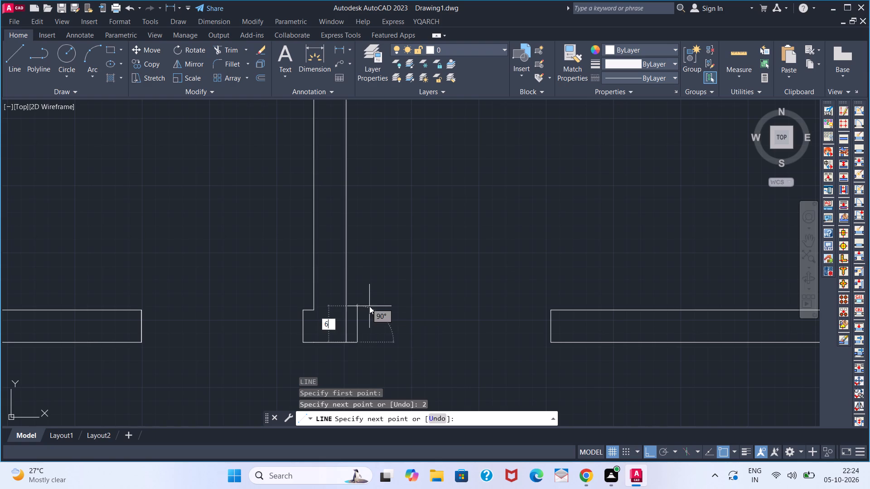
{"action": "key", "text": "Return"}
{"action": "left_click", "coordinate": [351, 306]}
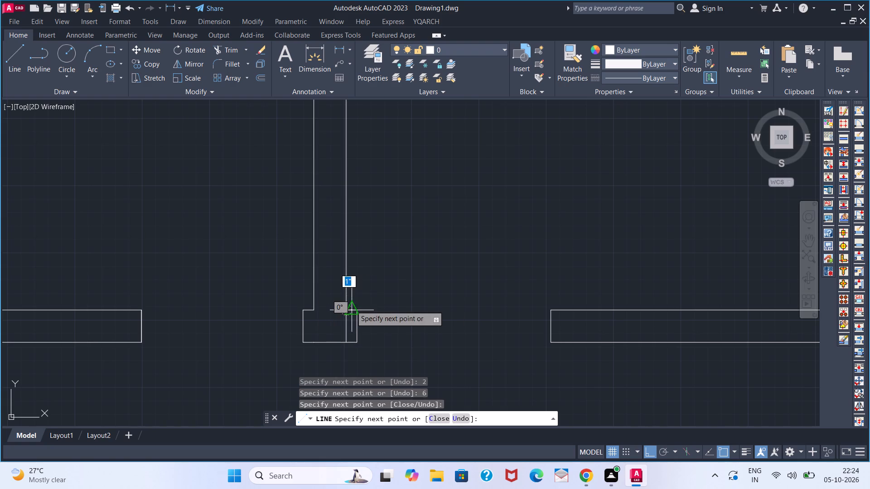
{"action": "key", "text": "space"}
Trim the partition's east face line where it crosses the new return.
{"action": "type", "text": "TR"}
{"action": "key", "text": "space"}
{"action": "left_click", "coordinate": [346, 318]}
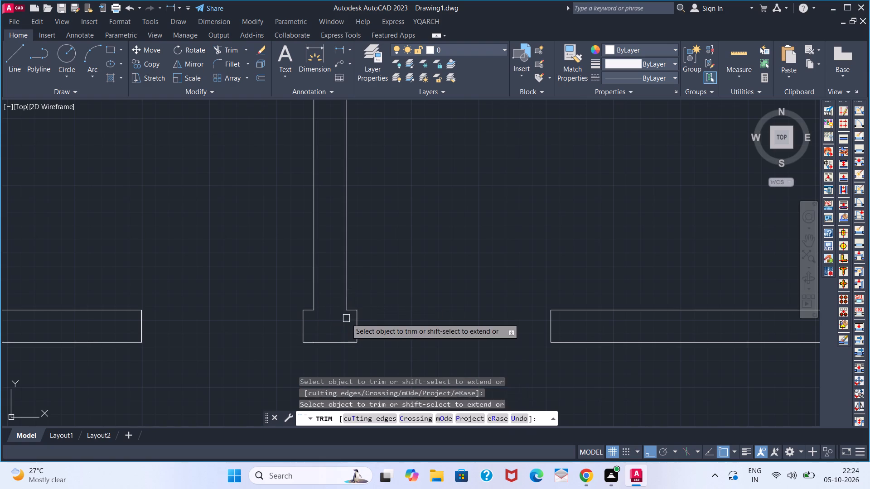
{"action": "key", "text": "space"}
Draw a 2" by 6" return on the long partition's west face, aligned with the end of the upper horizontal wall.
{"action": "scroll", "coordinate": [331, 333], "scroll_direction": "down", "scroll_amount": 3}
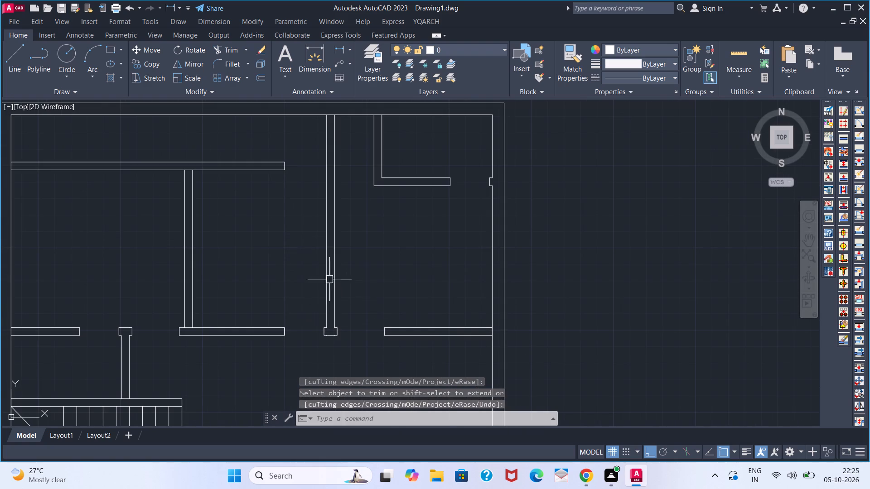
{"action": "scroll", "coordinate": [293, 295], "scroll_direction": "down", "scroll_amount": 1}
{"action": "middle_click_drag", "start_coordinate": [262, 325], "coordinate": [318, 297]}
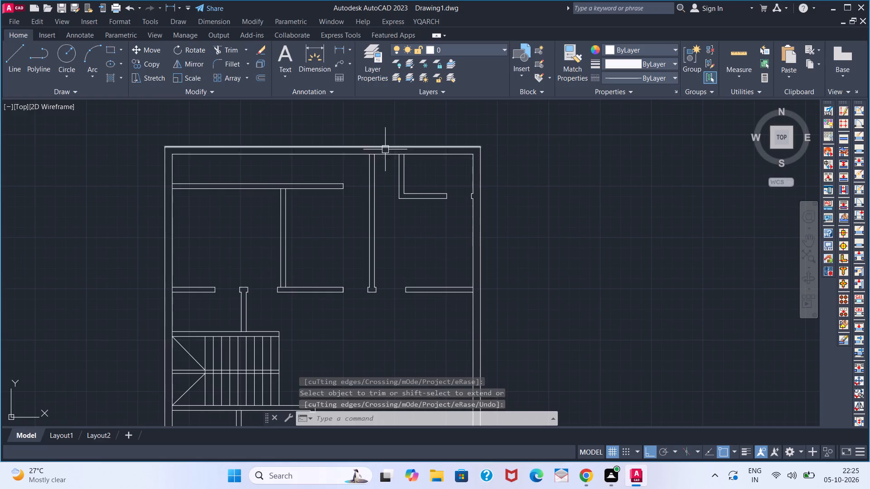
{"action": "scroll", "coordinate": [385, 149], "scroll_direction": "up", "scroll_amount": 2}
{"action": "scroll", "coordinate": [343, 224], "scroll_direction": "down", "scroll_amount": 1}
{"action": "scroll", "coordinate": [335, 240], "scroll_direction": "up", "scroll_amount": 2}
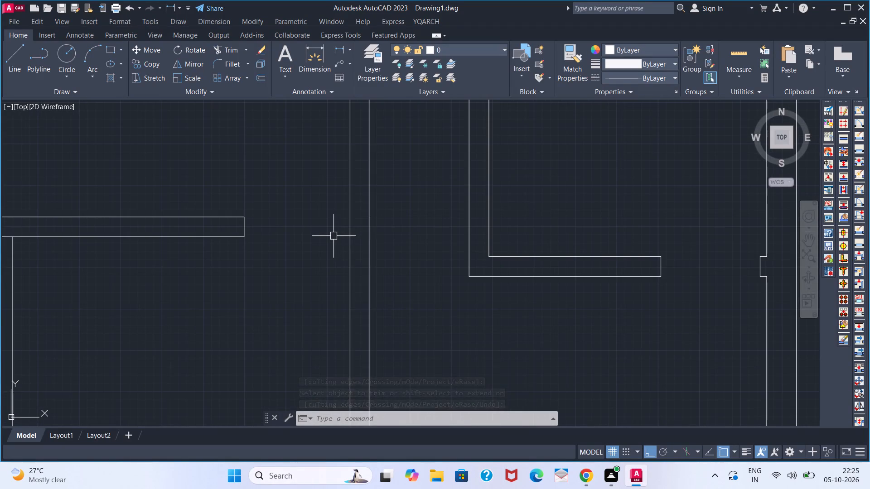
{"action": "type", "text": "L"}
{"action": "key", "text": "space"}
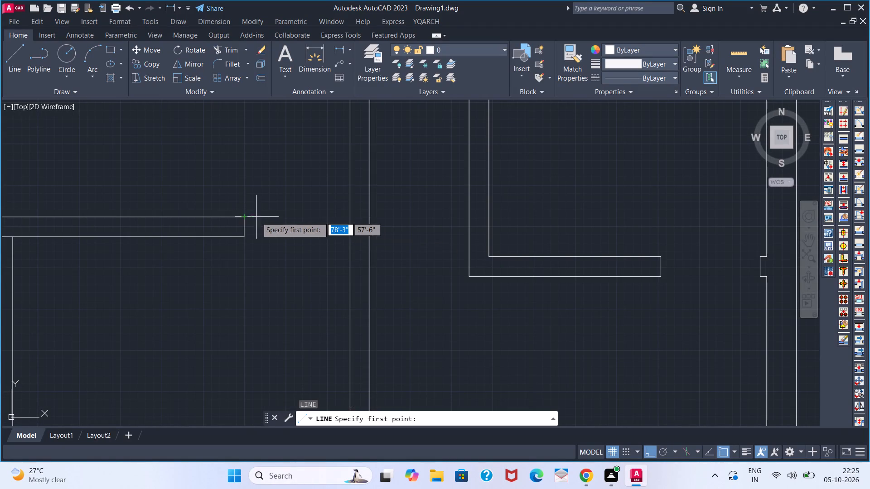
{"action": "left_click", "coordinate": [345, 219]}
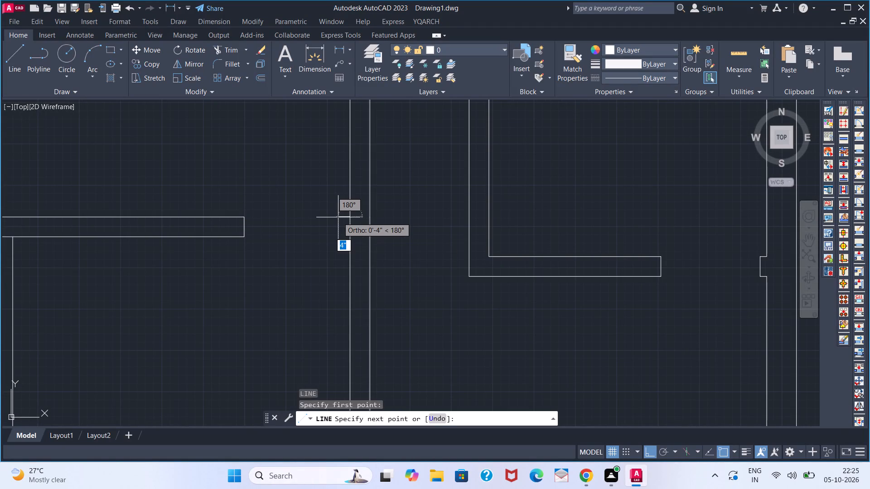
{"action": "key", "text": "2"}
{"action": "key", "text": "Return"}
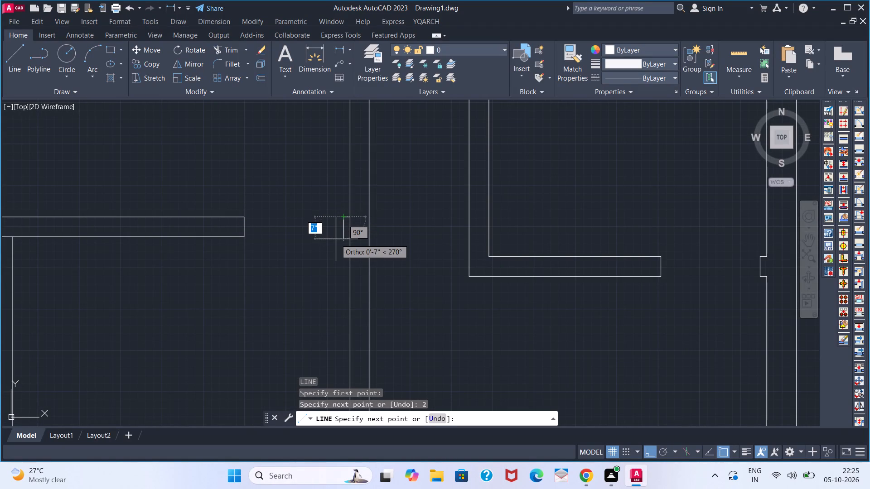
{"action": "key", "text": "6"}
{"action": "key", "text": "Return"}
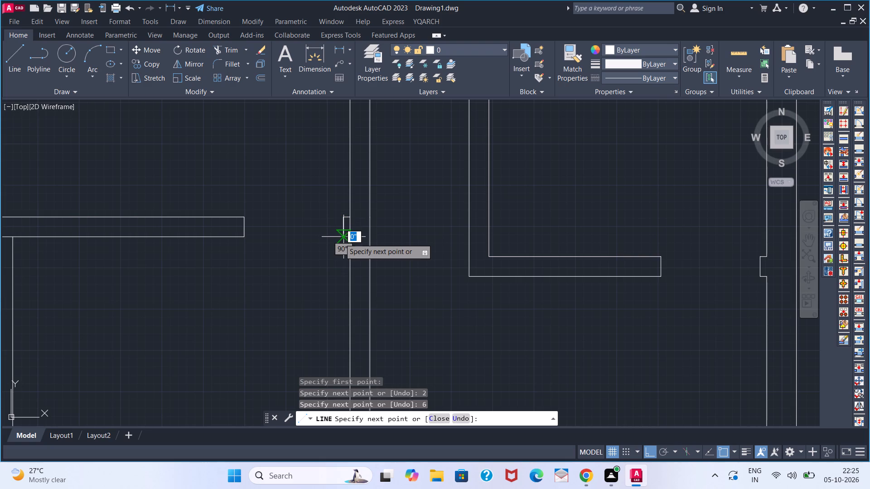
{"action": "left_click", "coordinate": [351, 239]}
{"action": "key", "text": "space"}
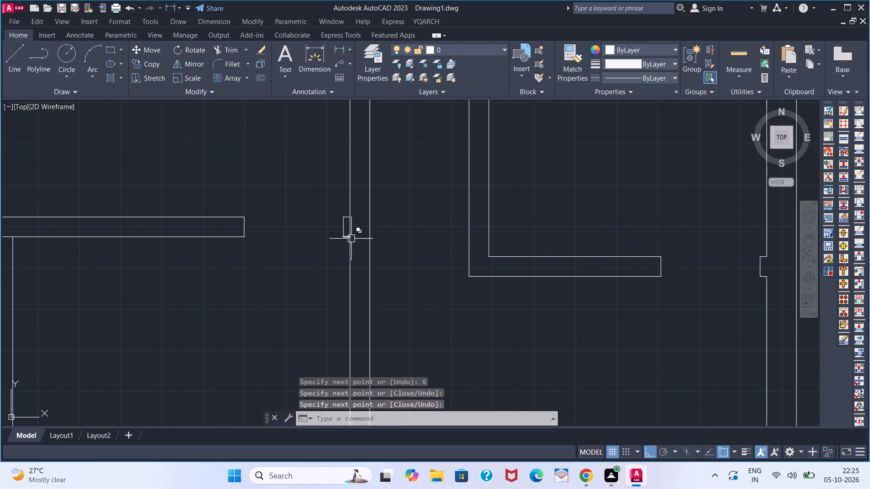
Trim the partition's west face line inside the new return.
{"action": "type", "text": "TR"}
{"action": "key", "text": "space"}
{"action": "left_click", "coordinate": [349, 229]}
{"action": "key", "text": "space"}
Offset the inner face of the bottom outer wall 9'8" upward into the plan.
{"action": "scroll", "coordinate": [288, 265], "scroll_direction": "down", "scroll_amount": 3}
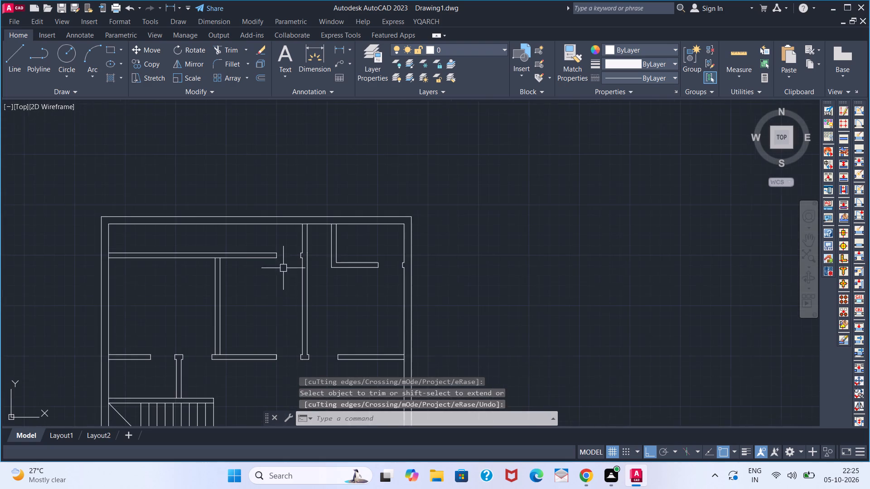
{"action": "middle_click_drag", "start_coordinate": [241, 281], "coordinate": [377, 182]}
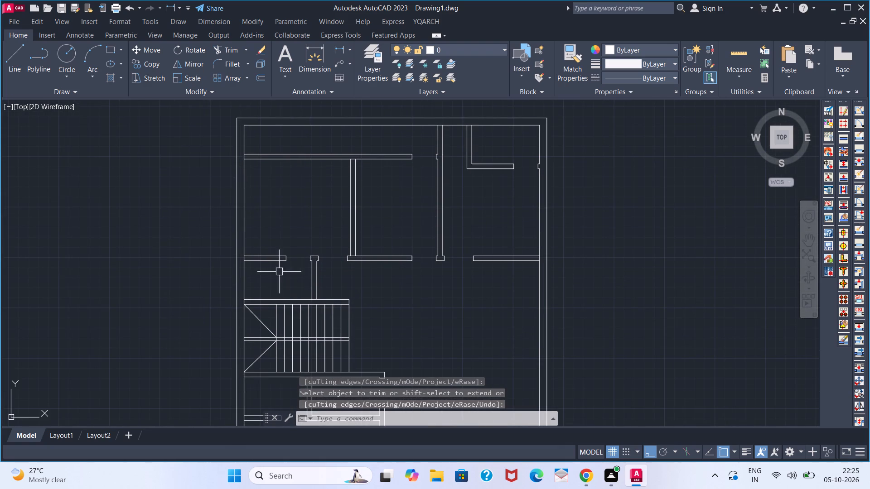
{"action": "middle_click_drag", "start_coordinate": [328, 249], "coordinate": [310, 217]}
{"action": "scroll", "coordinate": [385, 329], "scroll_direction": "down", "scroll_amount": 1}
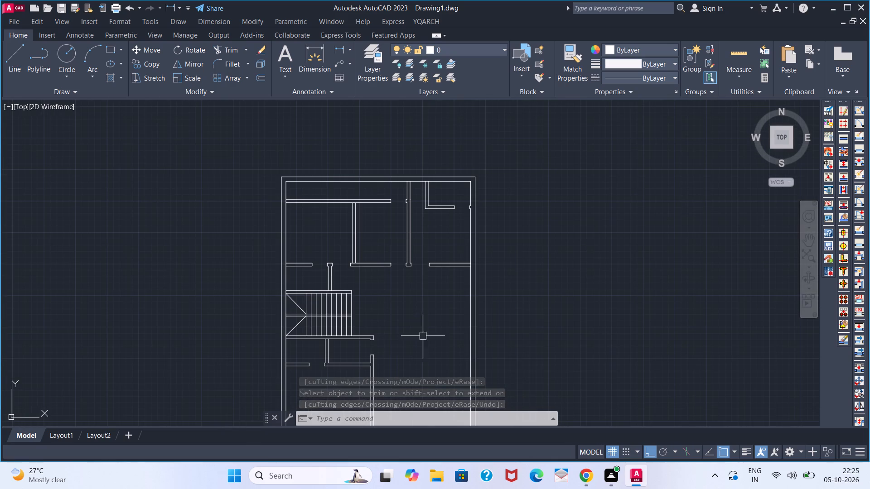
{"action": "middle_click_drag", "start_coordinate": [400, 286], "coordinate": [400, 242]}
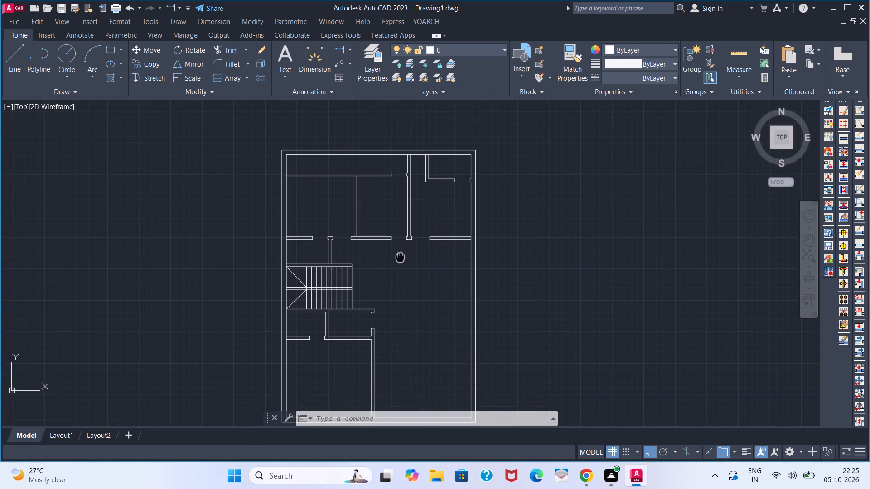
{"action": "middle_click_drag", "start_coordinate": [400, 242], "coordinate": [406, 203]}
{"action": "scroll", "coordinate": [422, 392], "scroll_direction": "up", "scroll_amount": 1}
{"action": "middle_click_drag", "start_coordinate": [427, 273], "coordinate": [309, 280]}
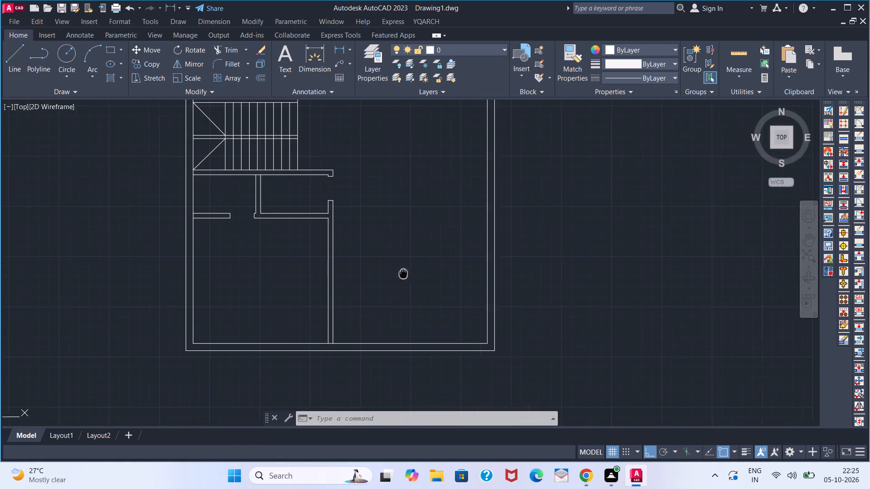
{"action": "middle_click_drag", "start_coordinate": [309, 280], "coordinate": [275, 283]}
{"action": "key", "text": "o"}
{"action": "key", "text": "Return"}
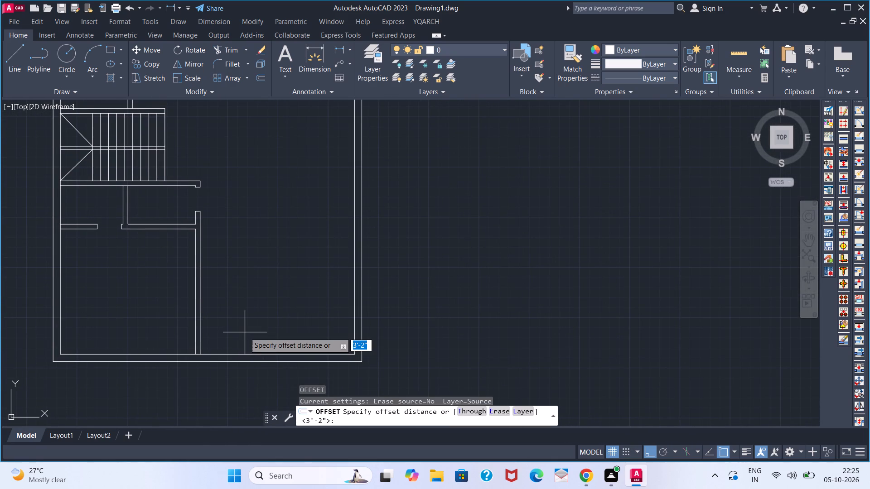
{"action": "middle_click_drag", "start_coordinate": [285, 276], "coordinate": [270, 326]}
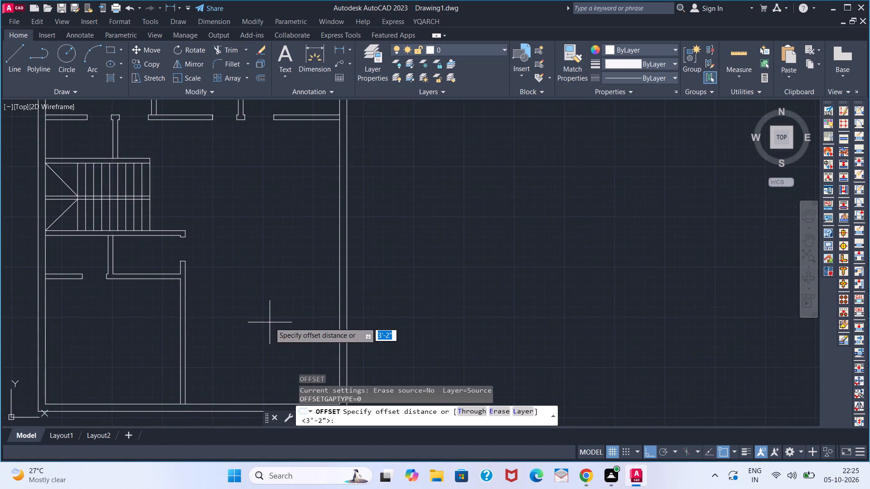
{"action": "scroll", "coordinate": [270, 322], "scroll_direction": "down", "scroll_amount": 1}
{"action": "middle_click_drag", "start_coordinate": [270, 322], "coordinate": [267, 331]}
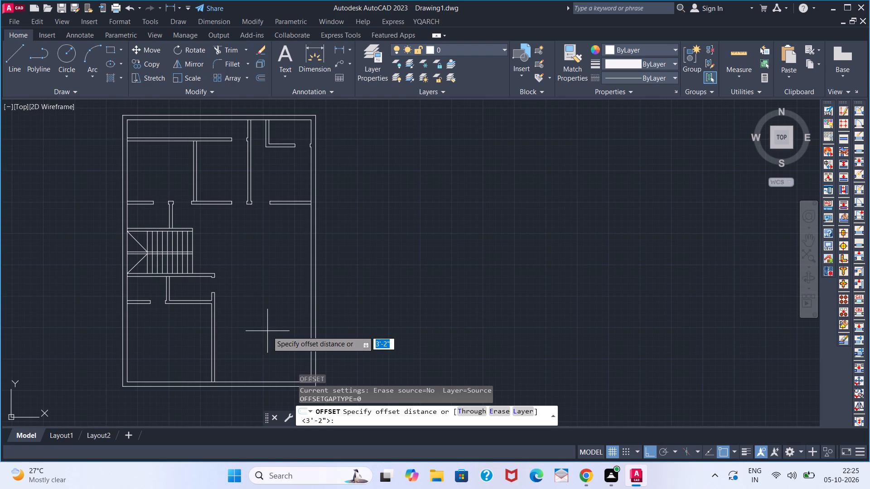
{"action": "key", "text": "9"}
{"action": "key", "text": "apostrophe"}
{"action": "key", "text": "8"}
{"action": "key", "text": "Return"}
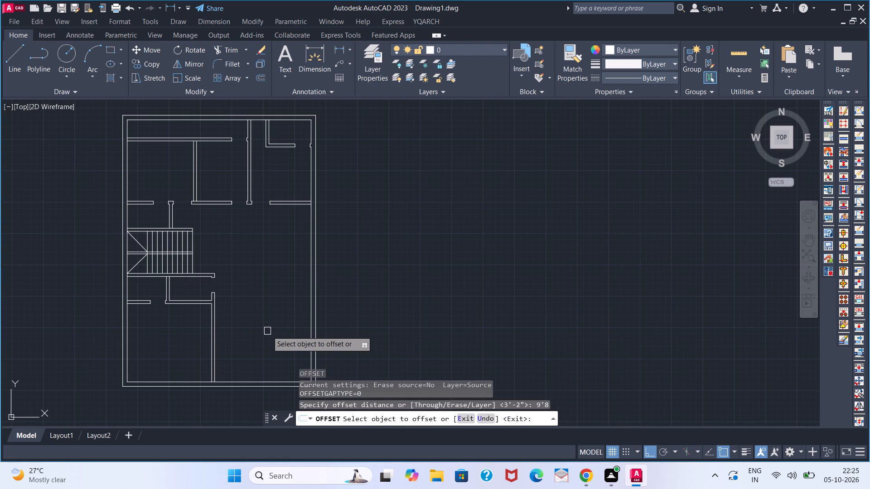
{"action": "left_click", "coordinate": [239, 379]}
{"action": "left_click", "coordinate": [254, 307]}
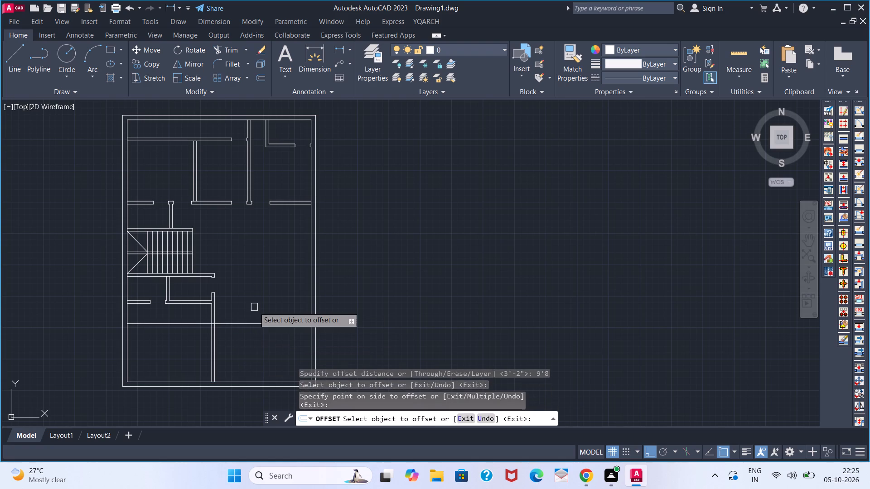
{"action": "key", "text": "space"}
Measure the vertical distance from the lower-left bedroom's upper-right corner down to the new offset line.
{"action": "scroll", "coordinate": [210, 309], "scroll_direction": "up", "scroll_amount": 2}
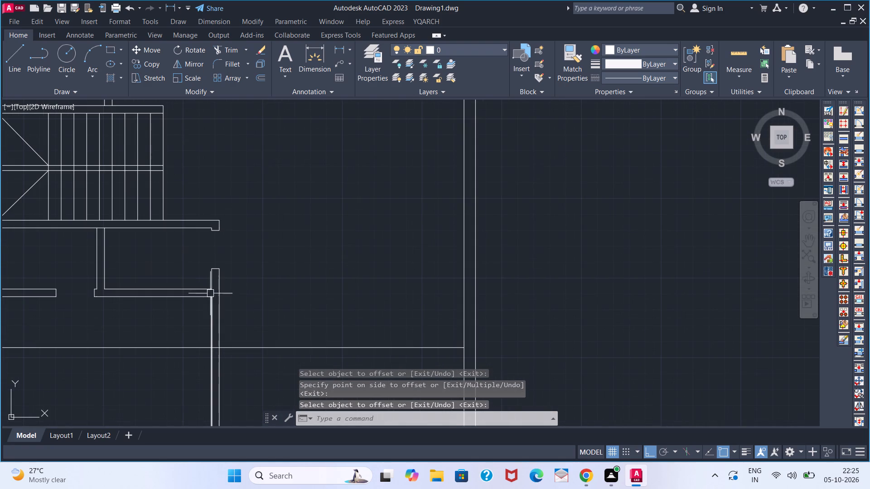
{"action": "left_click", "coordinate": [343, 53]}
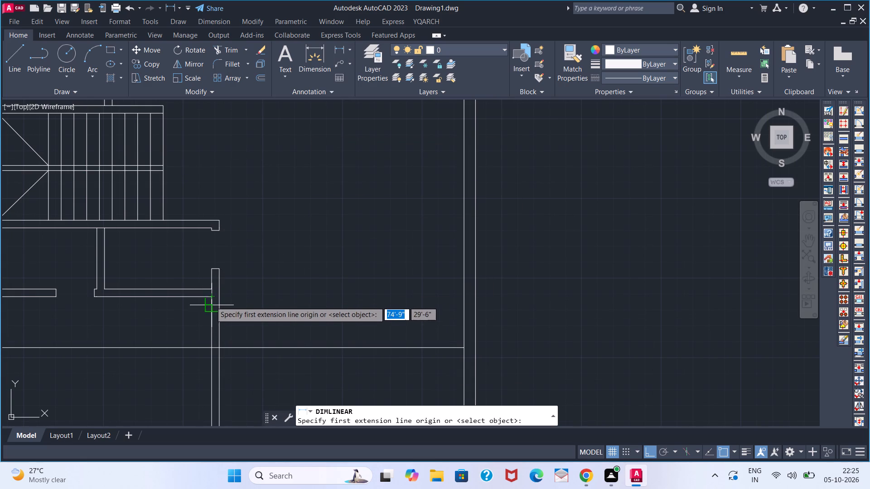
{"action": "left_click", "coordinate": [211, 297]}
{"action": "left_click", "coordinate": [212, 349]}
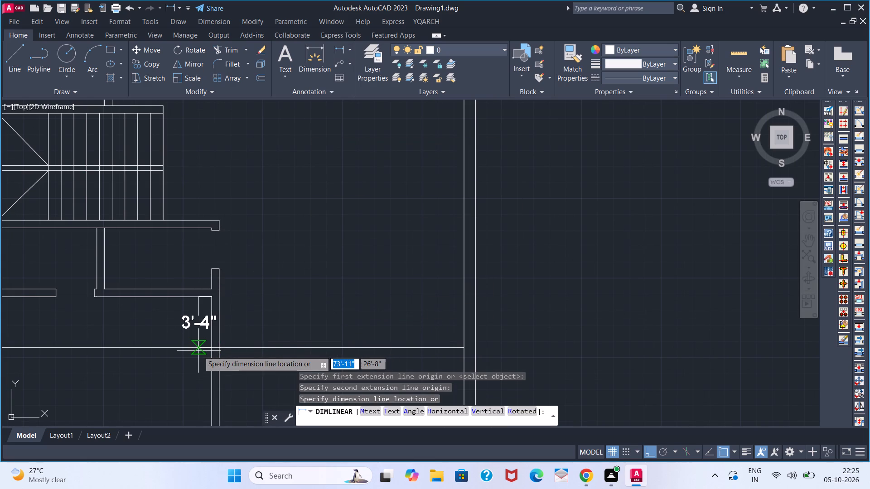
{"action": "key", "text": "Escape"}
Trim the offset line between the lower vertical partition's two faces and erase its leftover piece west of the partition.
{"action": "scroll", "coordinate": [227, 346], "scroll_direction": "down", "scroll_amount": 2}
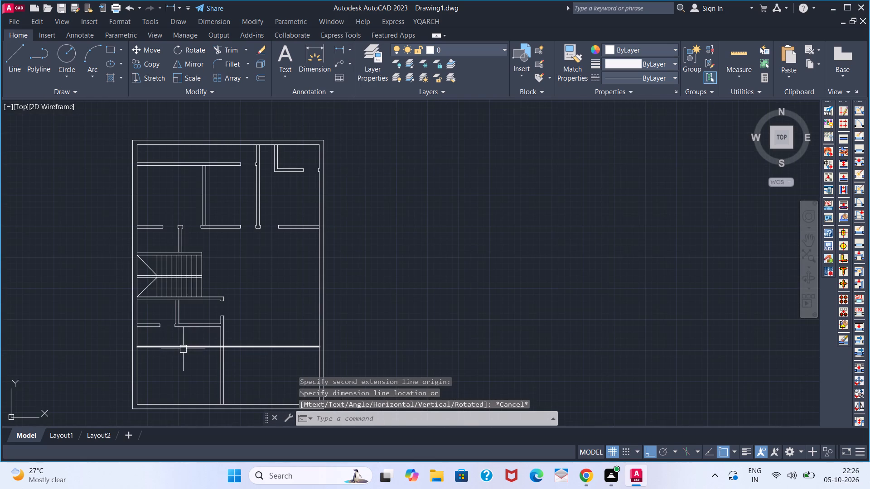
{"action": "type", "text": "TR"}
{"action": "key", "text": "space"}
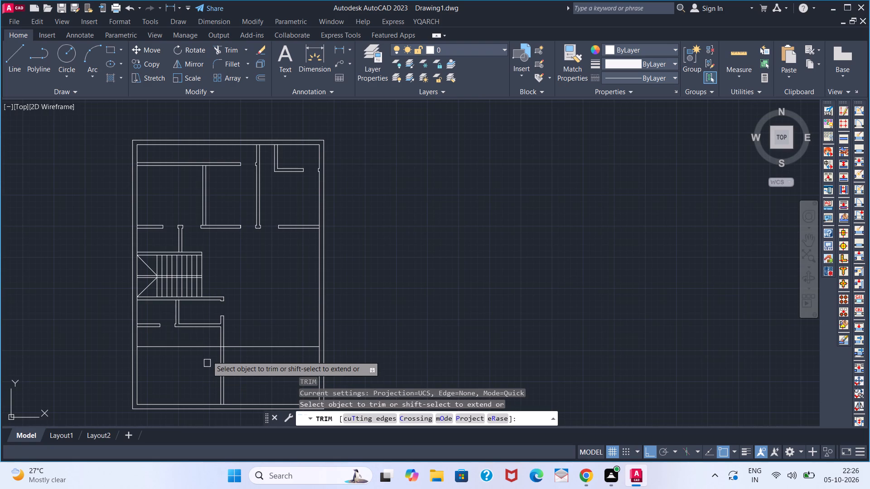
{"action": "scroll", "coordinate": [225, 350], "scroll_direction": "up", "scroll_amount": 5}
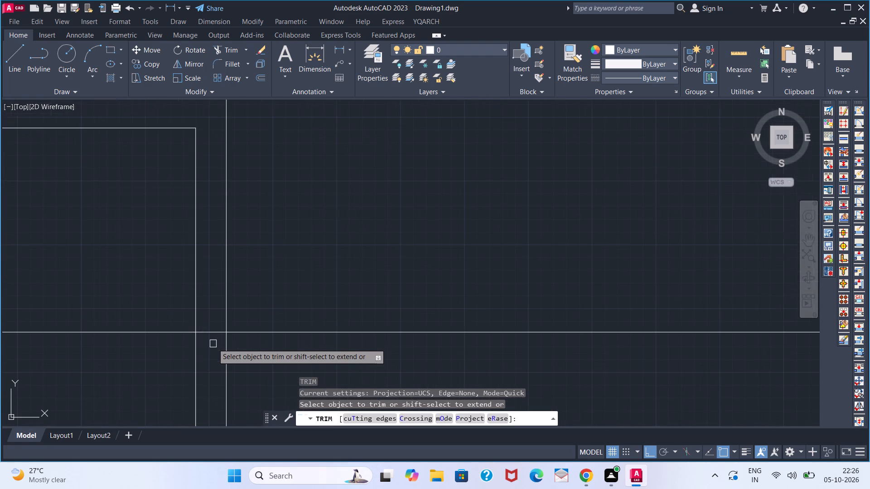
{"action": "left_click", "coordinate": [214, 334]}
{"action": "key", "text": "space"}
{"action": "left_click", "coordinate": [185, 335]}
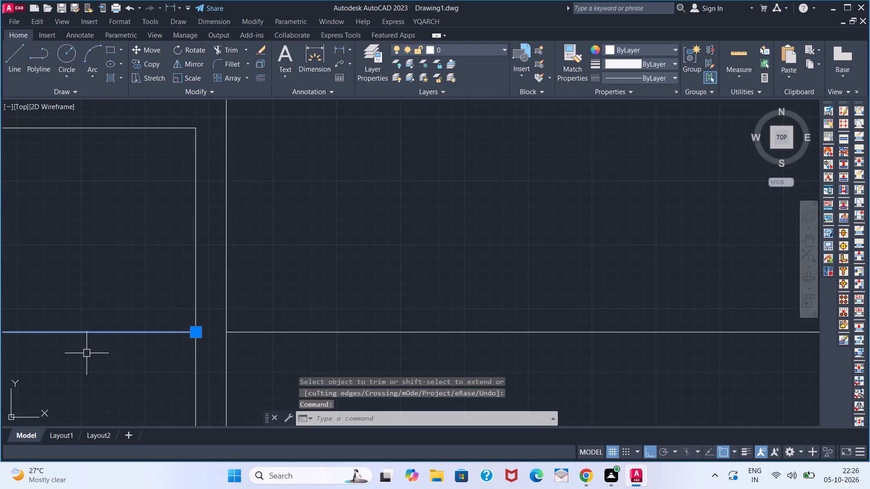
{"action": "key", "text": "Delete"}
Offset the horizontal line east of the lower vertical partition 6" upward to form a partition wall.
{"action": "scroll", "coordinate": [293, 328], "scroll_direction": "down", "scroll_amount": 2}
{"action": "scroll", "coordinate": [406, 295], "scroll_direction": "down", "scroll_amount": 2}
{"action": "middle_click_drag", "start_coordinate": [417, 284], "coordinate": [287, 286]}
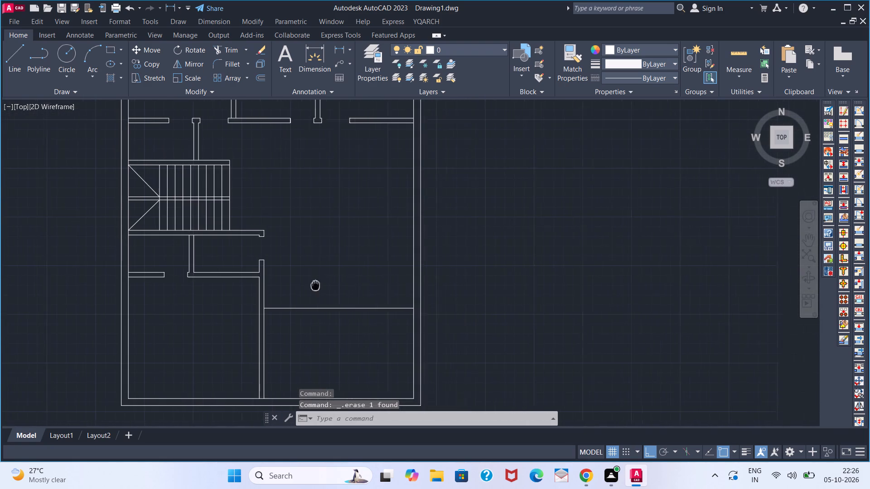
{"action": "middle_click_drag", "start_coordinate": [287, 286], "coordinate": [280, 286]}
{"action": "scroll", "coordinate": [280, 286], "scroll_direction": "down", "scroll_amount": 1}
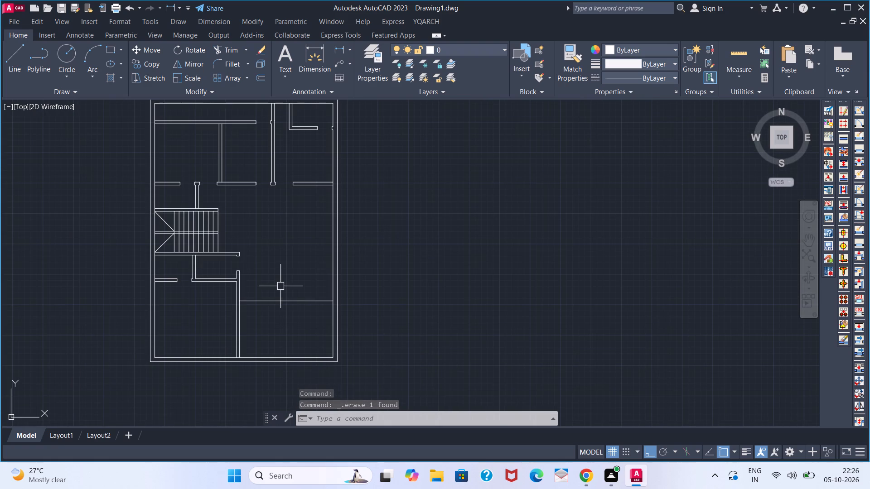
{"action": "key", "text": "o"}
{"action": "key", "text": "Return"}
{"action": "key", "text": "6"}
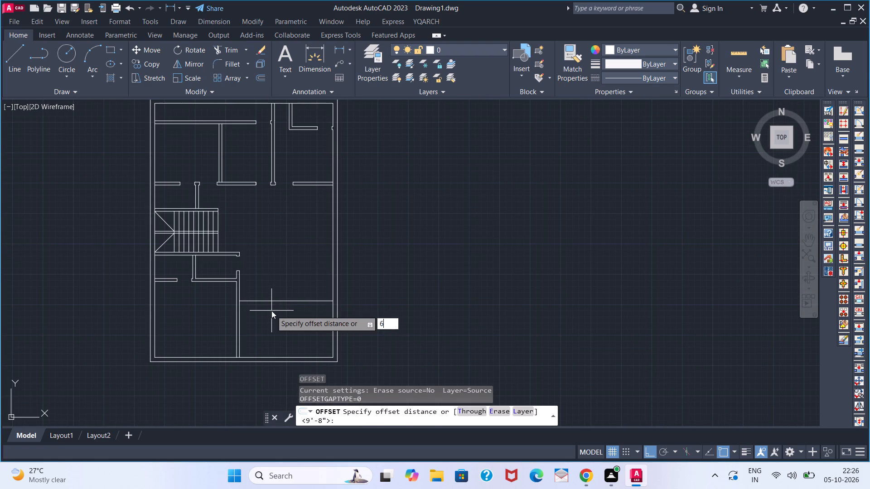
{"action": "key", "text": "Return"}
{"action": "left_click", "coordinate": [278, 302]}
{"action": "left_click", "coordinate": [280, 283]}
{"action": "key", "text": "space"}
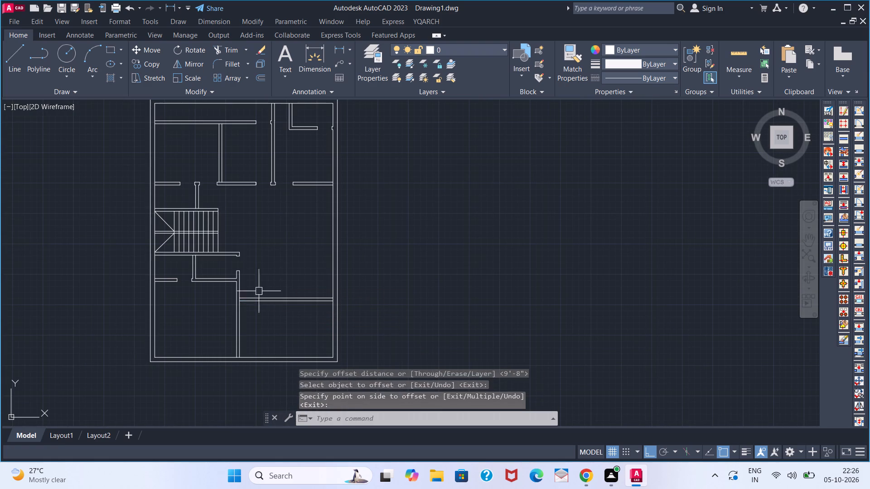
Measure the vertical distance from the new partition's upper face up to the underside of the lower-left bedroom's top wall.
{"action": "scroll", "coordinate": [242, 287], "scroll_direction": "up", "scroll_amount": 2}
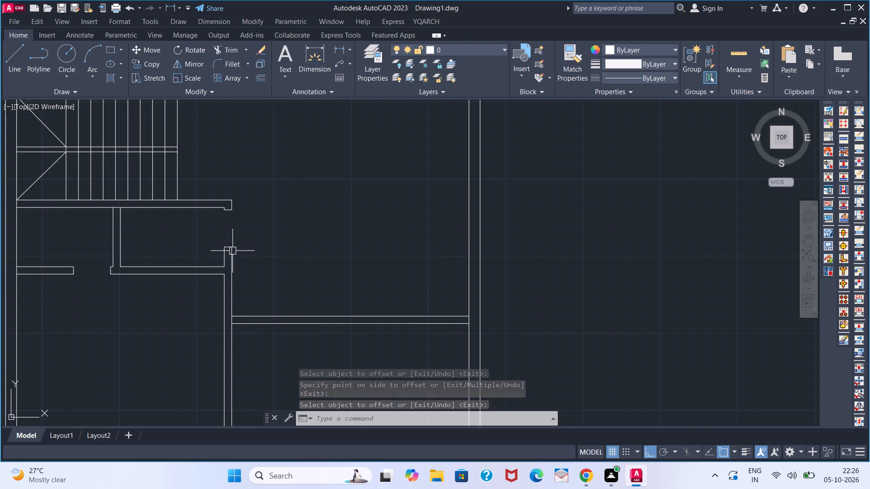
{"action": "scroll", "coordinate": [232, 267], "scroll_direction": "down", "scroll_amount": 2}
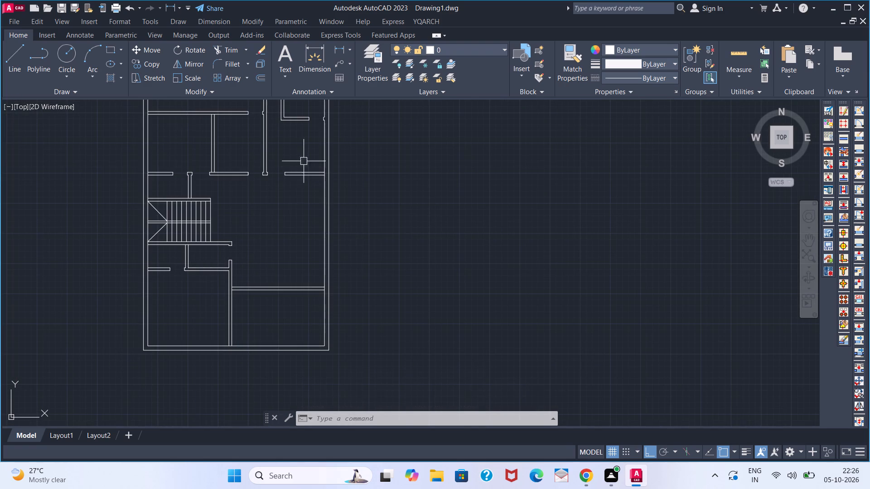
{"action": "scroll", "coordinate": [232, 256], "scroll_direction": "up", "scroll_amount": 2}
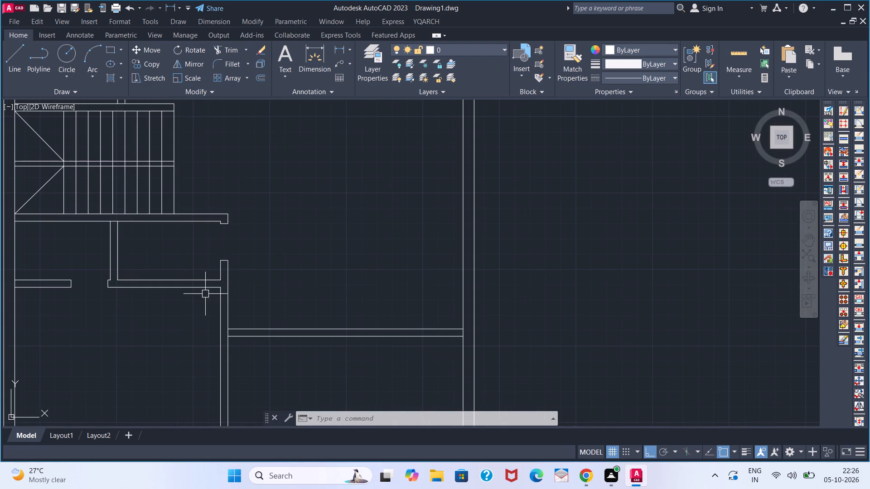
{"action": "scroll", "coordinate": [205, 294], "scroll_direction": "up", "scroll_amount": 1}
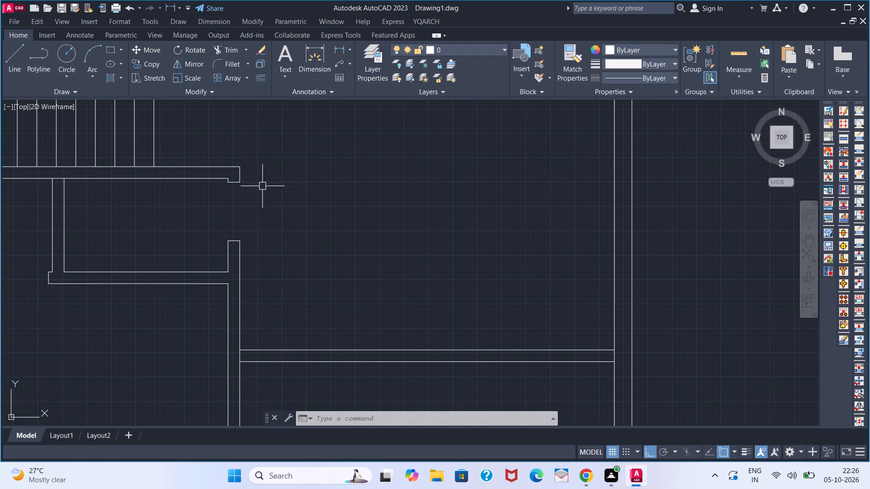
{"action": "left_click", "coordinate": [333, 47]}
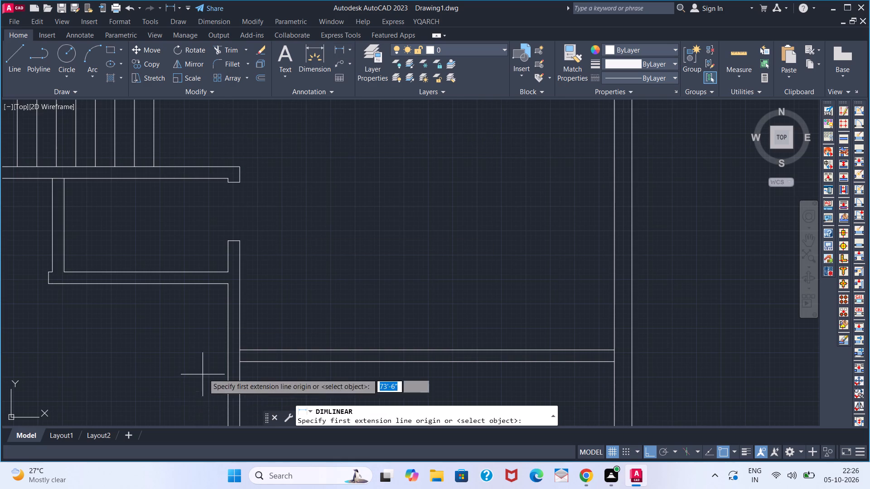
{"action": "left_click", "coordinate": [245, 346]}
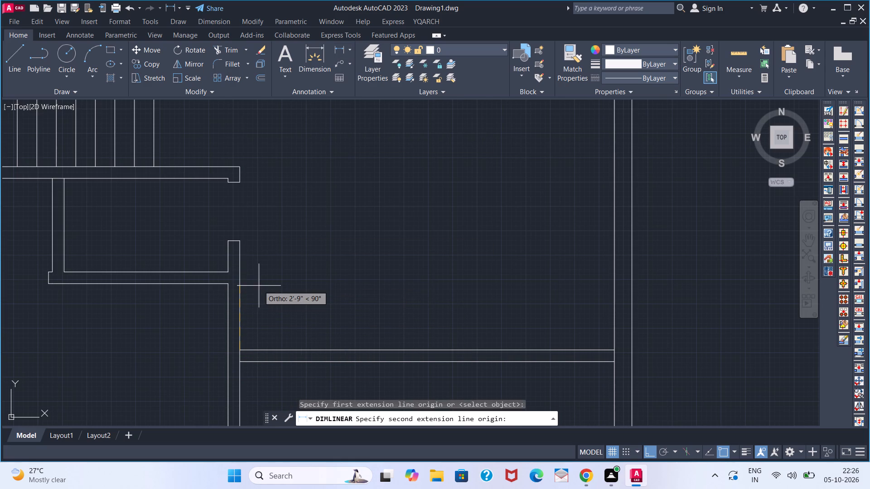
{"action": "left_click", "coordinate": [235, 286]}
{"action": "key", "text": "Escape"}
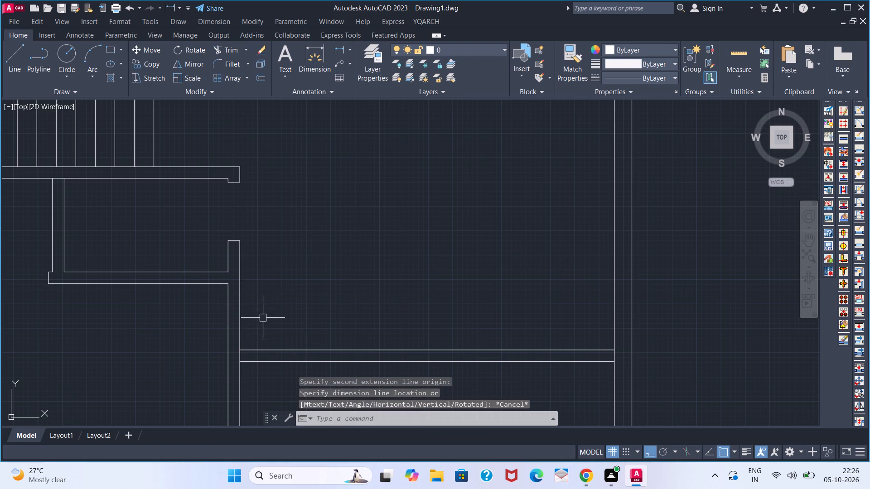
Erase both horizontal partition lines between the lower vertical partition and the east outer wall.
{"action": "scroll", "coordinate": [272, 321], "scroll_direction": "down", "scroll_amount": 1}
{"action": "middle_click_drag", "start_coordinate": [299, 325], "coordinate": [307, 288]}
{"action": "left_click", "coordinate": [306, 290]}
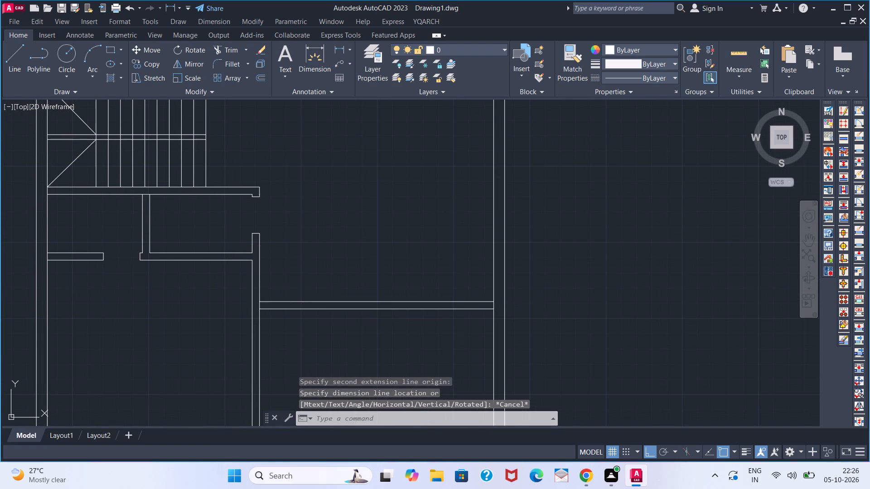
{"action": "left_click", "coordinate": [286, 326]}
{"action": "key", "text": "Delete"}
{"action": "middle_click_drag", "start_coordinate": [299, 324], "coordinate": [315, 272]}
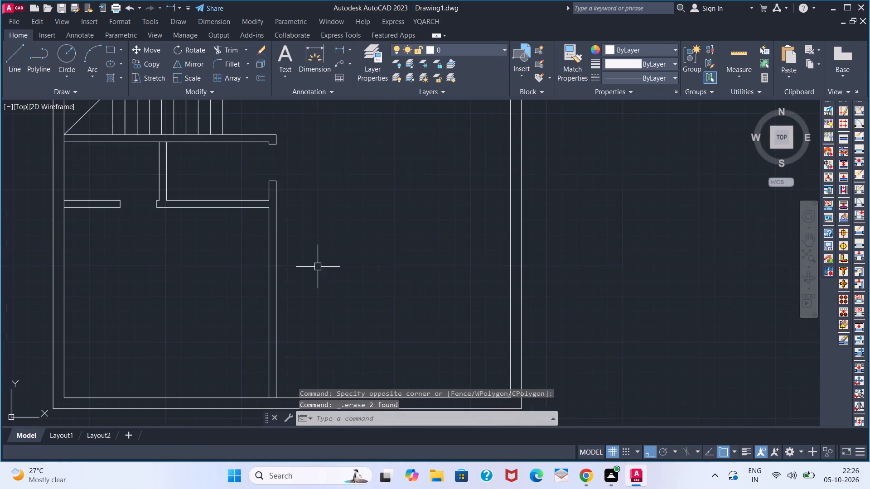
Offset the inner face of the bottom outer wall 9' upward into the plan.
{"action": "scroll", "coordinate": [307, 331], "scroll_direction": "down", "scroll_amount": 1}
{"action": "middle_click_drag", "start_coordinate": [302, 329], "coordinate": [249, 313]}
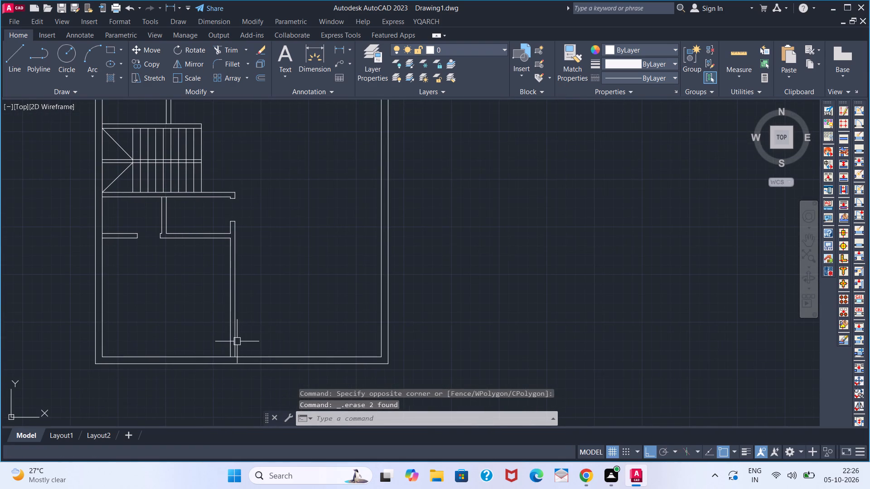
{"action": "type", "text": "O"}
{"action": "key", "text": "space"}
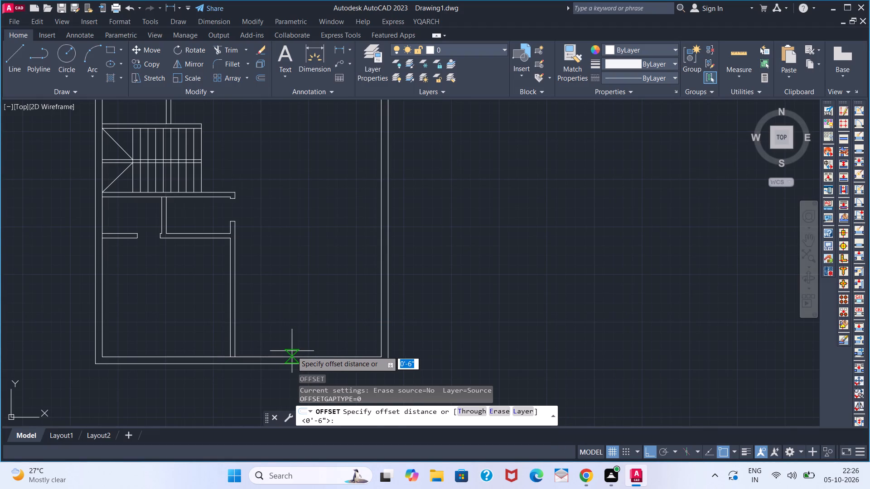
{"action": "middle_click_drag", "start_coordinate": [292, 349], "coordinate": [269, 393]}
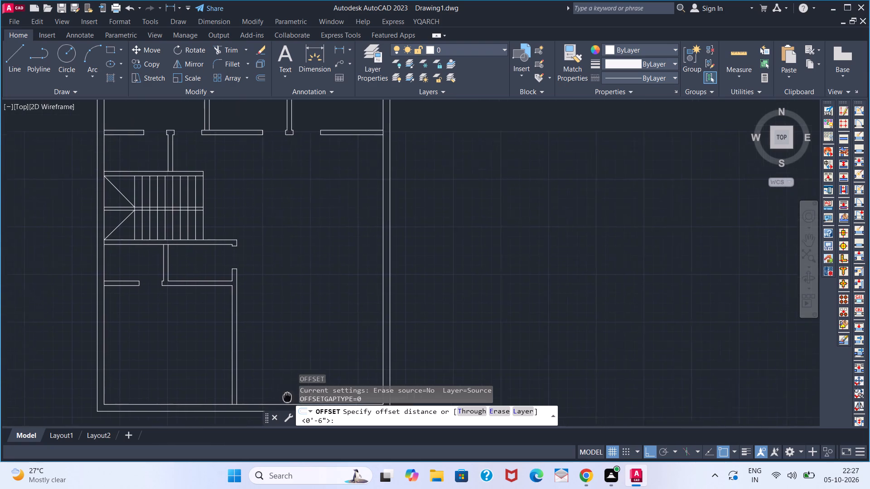
{"action": "middle_click_drag", "start_coordinate": [269, 393], "coordinate": [310, 369]}
{"action": "scroll", "coordinate": [304, 355], "scroll_direction": "down", "scroll_amount": 2}
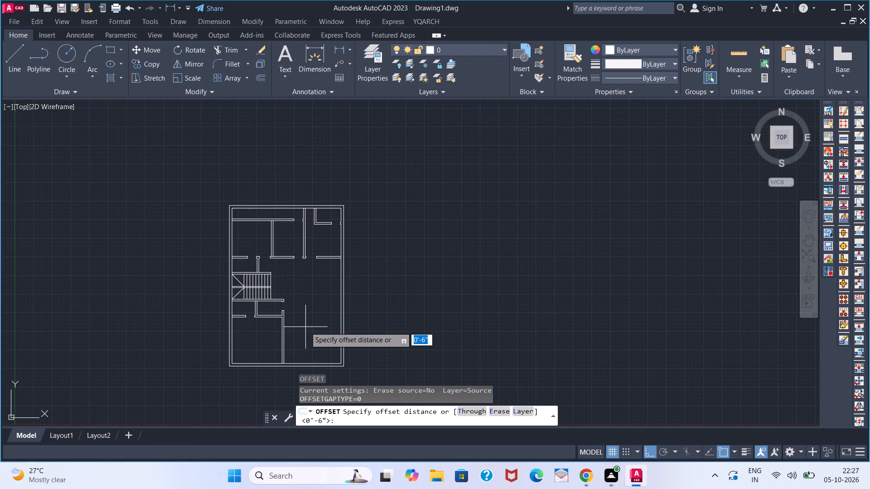
{"action": "scroll", "coordinate": [305, 327], "scroll_direction": "up", "scroll_amount": 2}
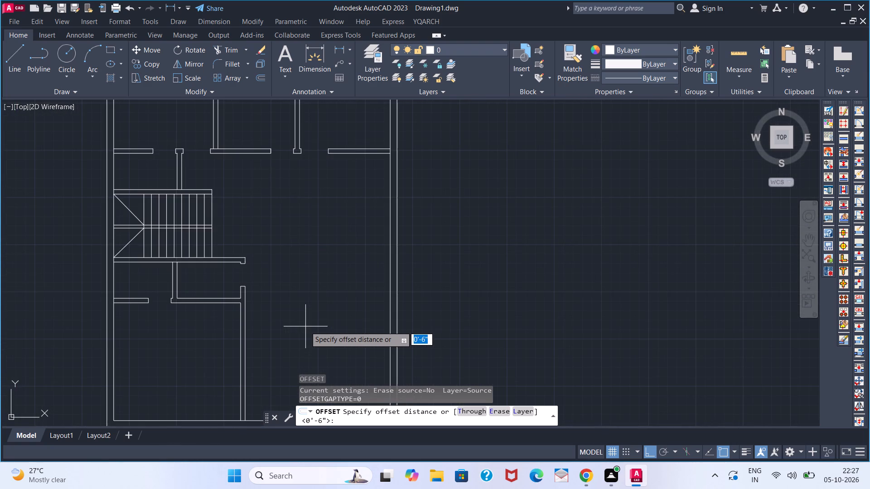
{"action": "scroll", "coordinate": [305, 326], "scroll_direction": "down", "scroll_amount": 1}
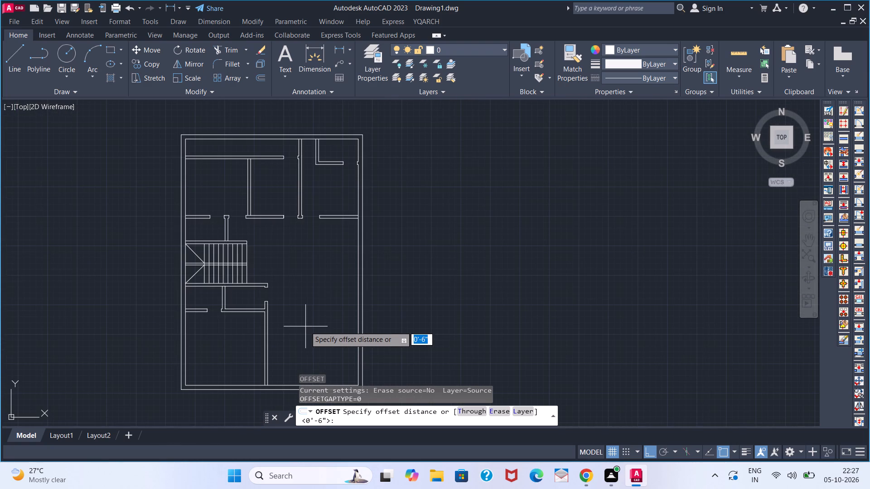
{"action": "scroll", "coordinate": [305, 326], "scroll_direction": "up", "scroll_amount": 1}
{"action": "scroll", "coordinate": [305, 326], "scroll_direction": "down", "scroll_amount": 1}
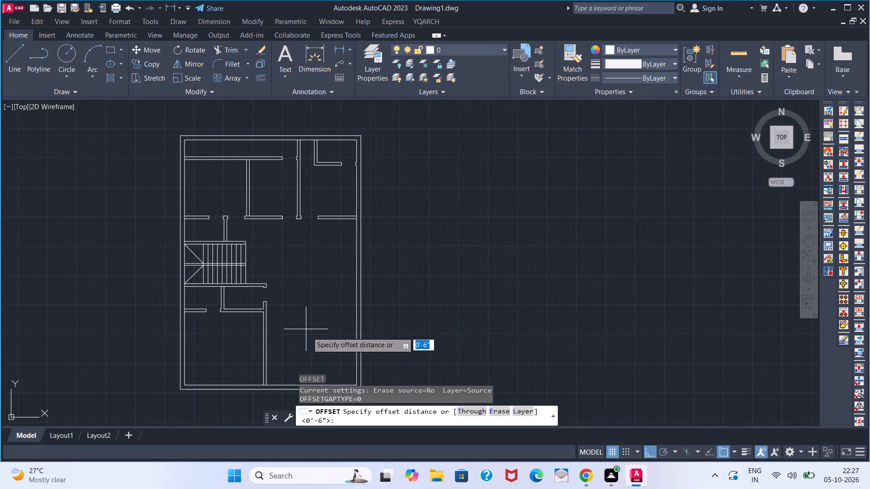
{"action": "middle_click_drag", "start_coordinate": [307, 356], "coordinate": [214, 326]}
{"action": "scroll", "coordinate": [219, 350], "scroll_direction": "up", "scroll_amount": 1}
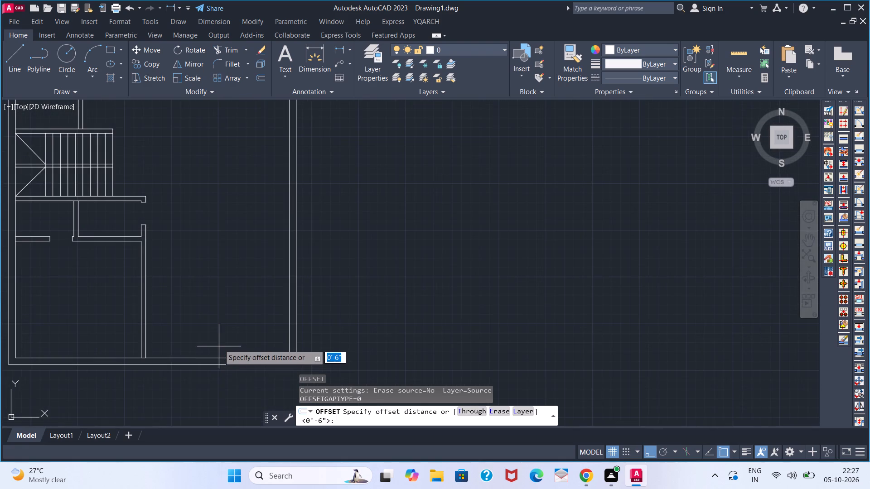
{"action": "middle_click_drag", "start_coordinate": [219, 342], "coordinate": [212, 367]}
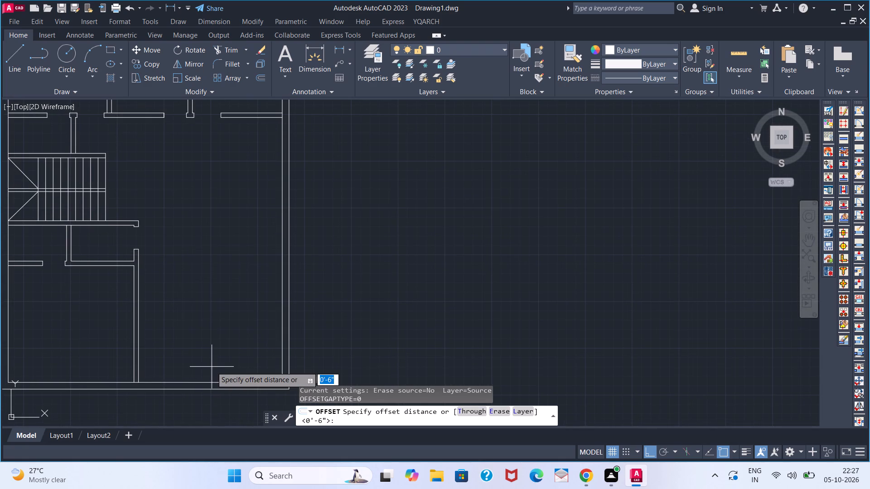
{"action": "type", "text": "9'"}
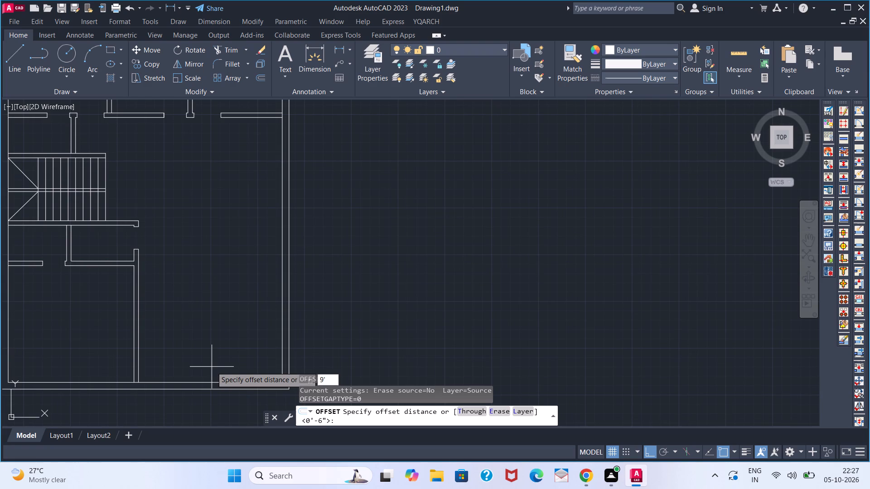
{"action": "key", "text": "Return"}
{"action": "left_click", "coordinate": [206, 382]}
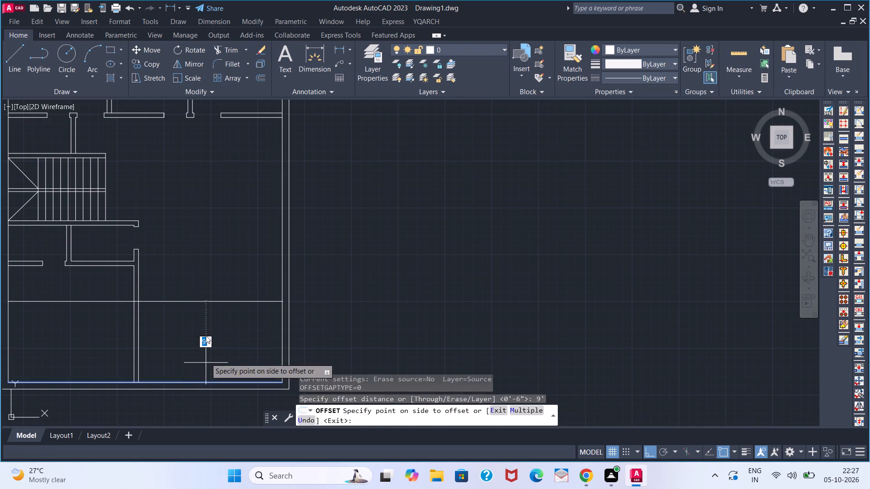
{"action": "left_click", "coordinate": [207, 310]}
Offset the new horizontal line 6" upward to form the partition's second face.
{"action": "left_click", "coordinate": [208, 299]}
{"action": "key", "text": "6"}
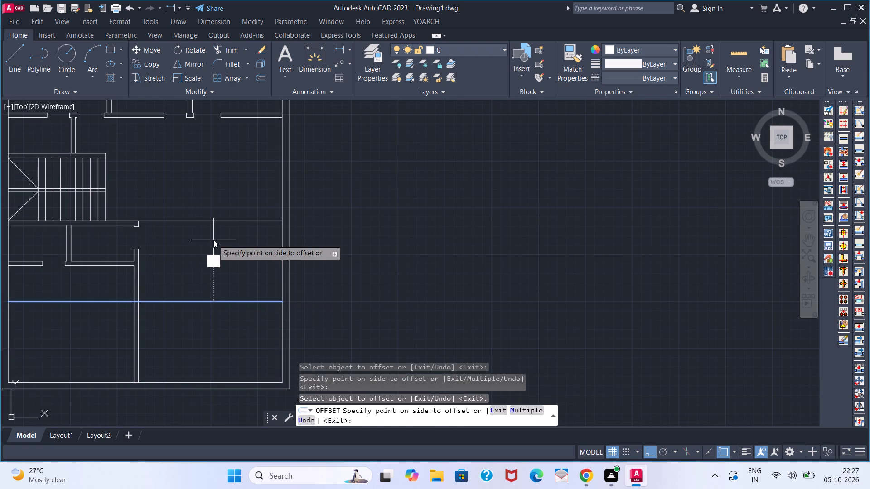
{"action": "key", "text": "Return"}
{"action": "key", "text": "space"}
{"action": "scroll", "coordinate": [145, 305], "scroll_direction": "up", "scroll_amount": 1}
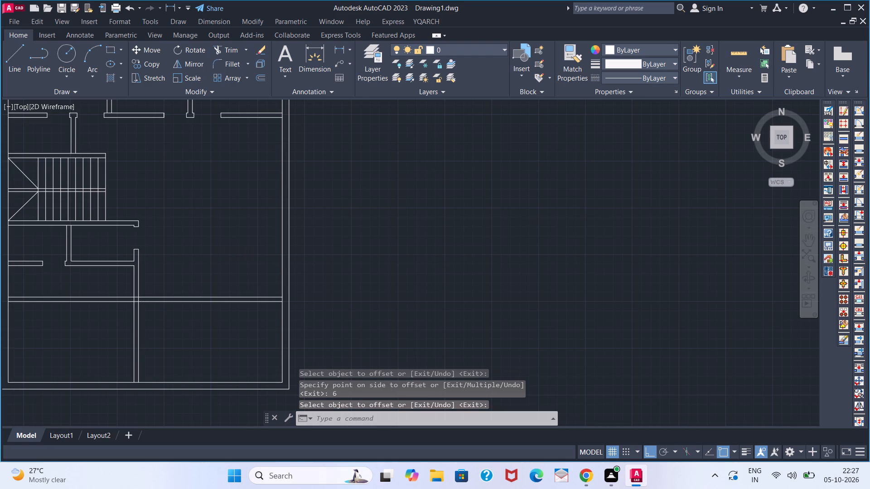
Trim both new horizontal partition lines west of the lower vertical partition.
{"action": "type", "text": "TR"}
{"action": "key", "text": "space"}
{"action": "scroll", "coordinate": [119, 296], "scroll_direction": "down", "scroll_amount": 2}
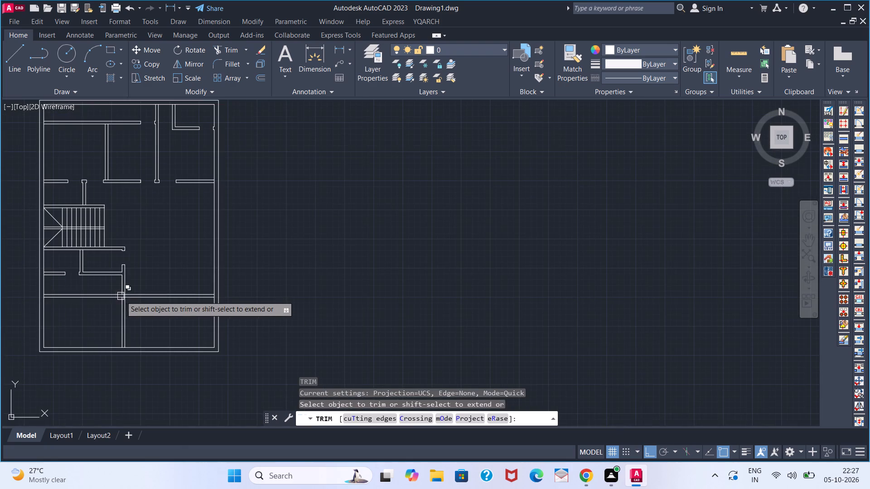
{"action": "scroll", "coordinate": [121, 296], "scroll_direction": "up", "scroll_amount": 4}
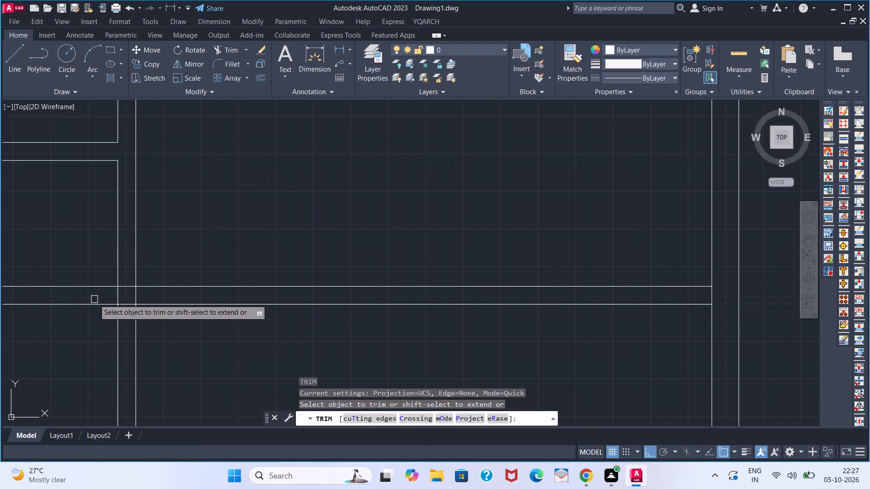
{"action": "left_click", "coordinate": [94, 299]}
{"action": "left_click", "coordinate": [91, 264]}
{"action": "left_click", "coordinate": [71, 355]}
{"action": "left_click", "coordinate": [77, 274]}
{"action": "scroll", "coordinate": [77, 307], "scroll_direction": "down", "scroll_amount": 1}
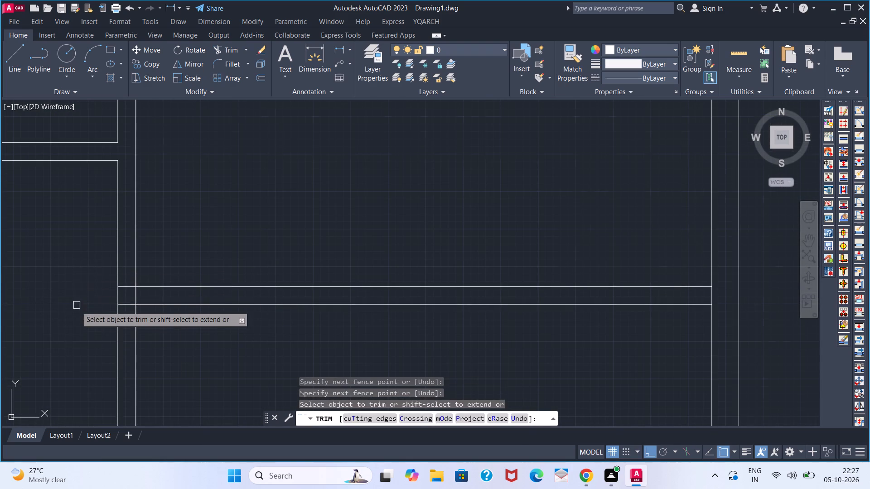
{"action": "scroll", "coordinate": [77, 307], "scroll_direction": "down", "scroll_amount": 1}
{"action": "middle_click_drag", "start_coordinate": [55, 316], "coordinate": [143, 303]}
{"action": "scroll", "coordinate": [143, 303], "scroll_direction": "down", "scroll_amount": 1}
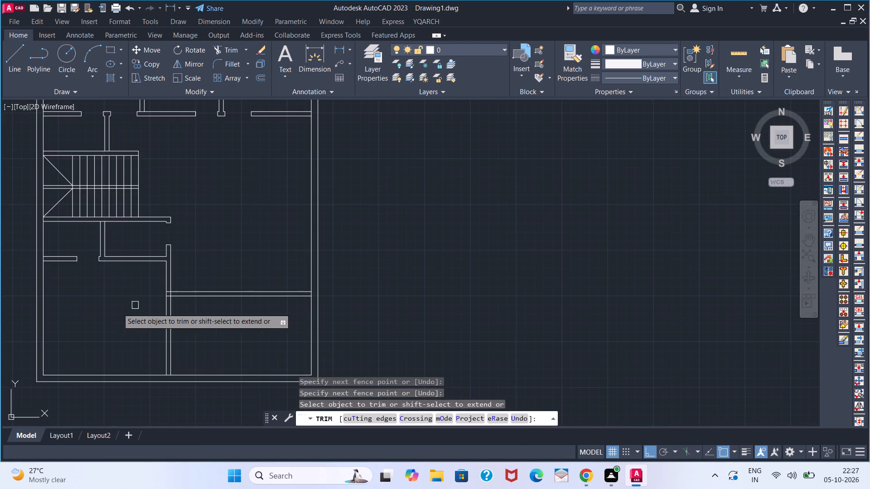
{"action": "key", "text": "space"}
Extend the lower face of the lower-left bedroom's top wall east to the vertical partition's east face.
{"action": "scroll", "coordinate": [187, 274], "scroll_direction": "up", "scroll_amount": 2}
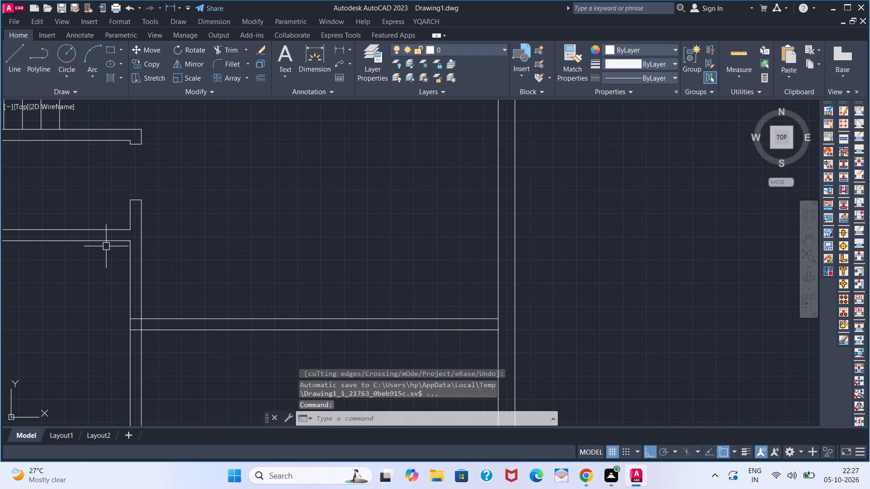
{"action": "type", "text": "EX"}
{"action": "key", "text": "space"}
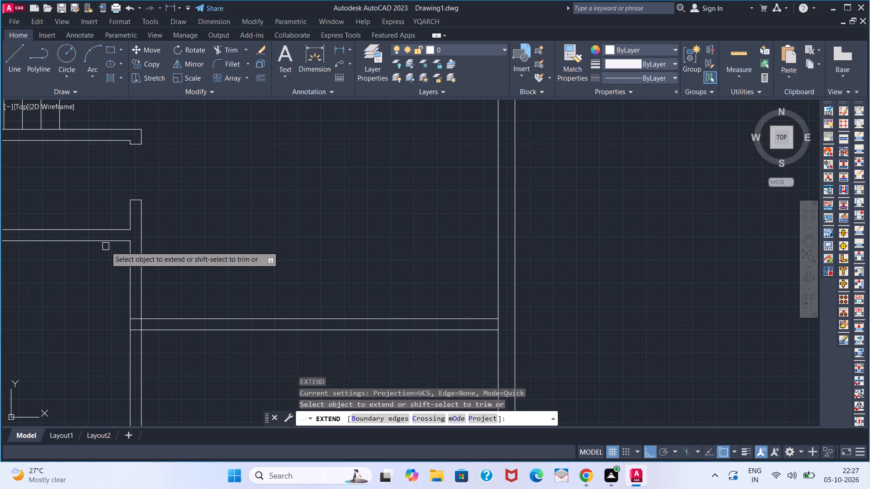
{"action": "left_click", "coordinate": [111, 240]}
{"action": "key", "text": "space"}
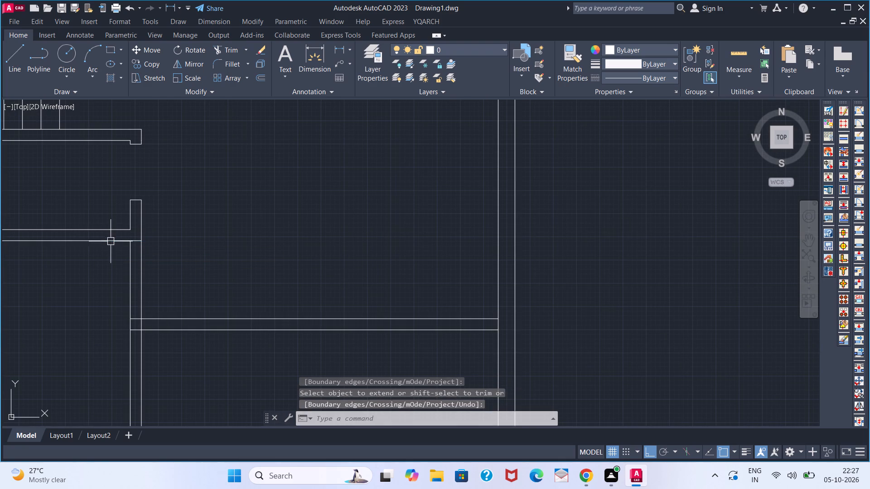
Trim both faces of the vertical partition between the bedroom's top wall and the new horizontal partition.
{"action": "type", "text": "TR"}
{"action": "key", "text": "space"}
{"action": "left_click", "coordinate": [112, 254]}
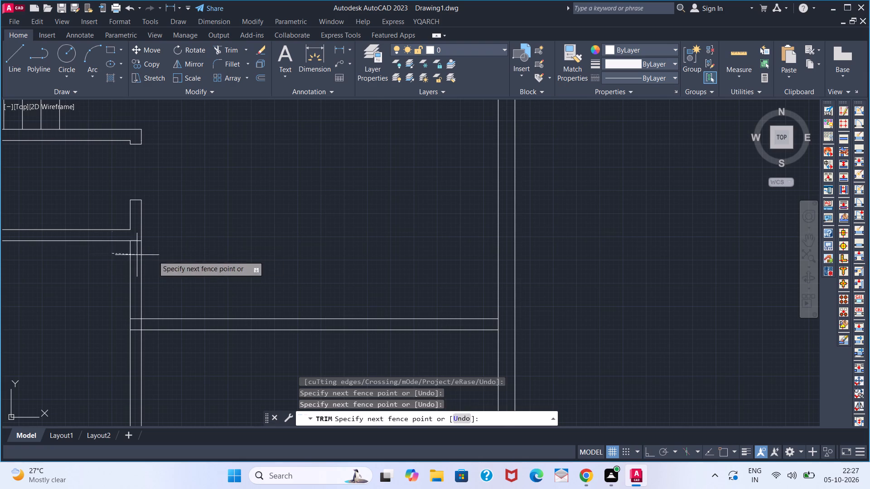
{"action": "left_click", "coordinate": [154, 256]}
{"action": "key", "text": "space"}
Trim the overlapping line stubs at the corner where the new horizontal partition meets the lower vertical partition.
{"action": "key", "text": "space"}
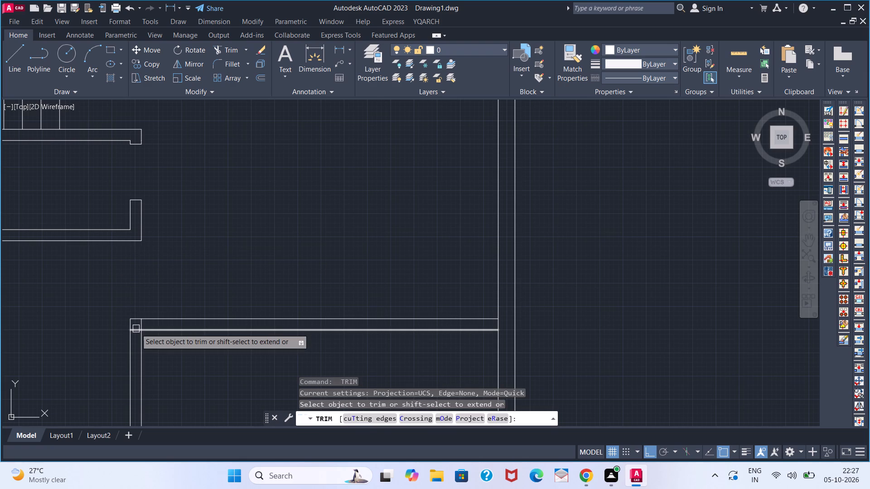
{"action": "left_click", "coordinate": [136, 329]}
{"action": "left_click", "coordinate": [144, 323]}
{"action": "key", "text": "space"}
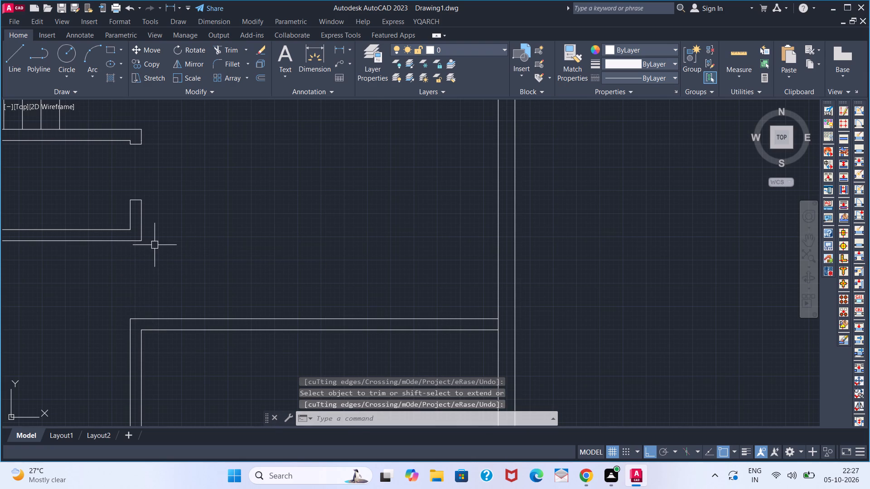
Measure the vertical opening between the bedroom top wall's east end and the new horizontal partition.
{"action": "left_click", "coordinate": [338, 48]}
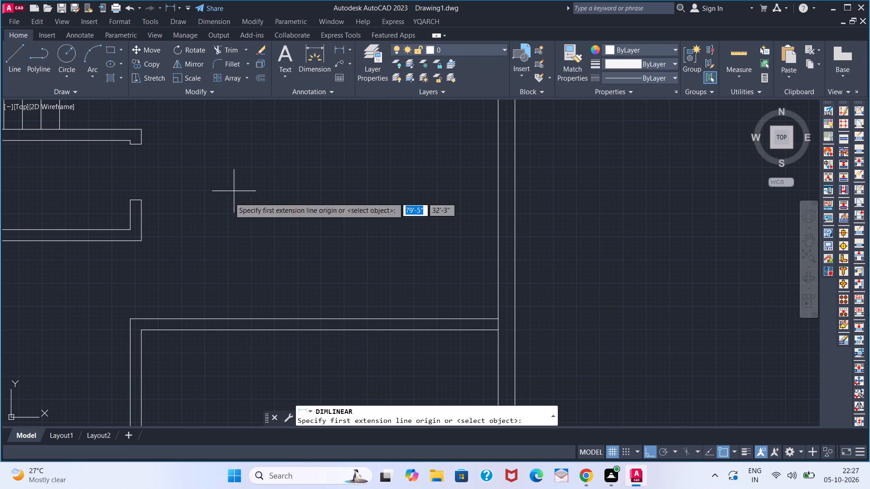
{"action": "left_click", "coordinate": [145, 246]}
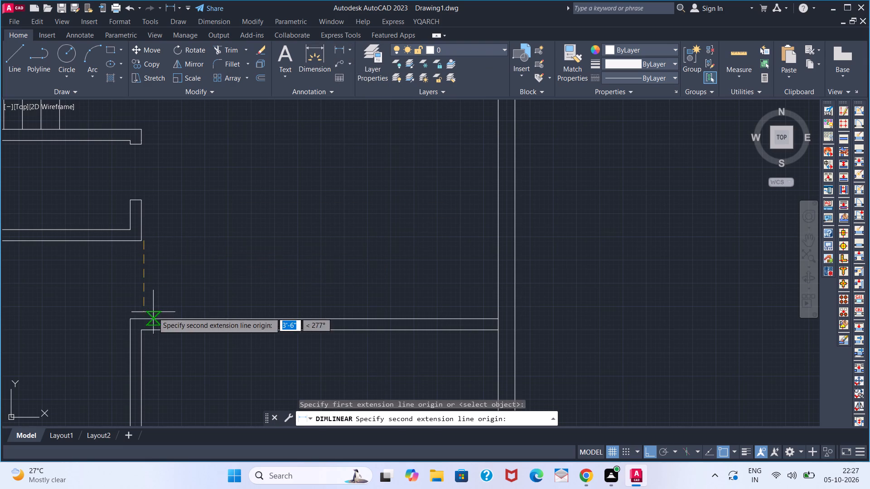
{"action": "left_click", "coordinate": [150, 315]}
{"action": "key", "text": "Escape"}
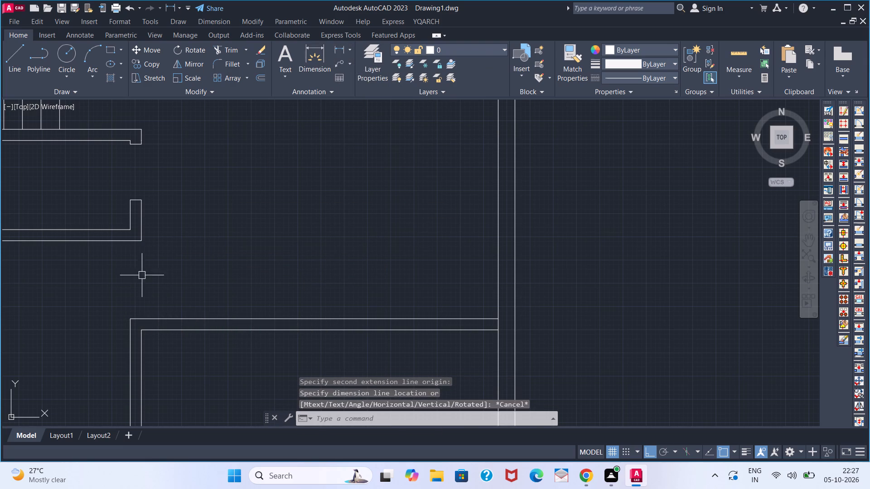
Draw a 2" deep, 6" wide door return below the east end of the lower-left bedroom's top wall.
{"action": "scroll", "coordinate": [138, 266], "scroll_direction": "down", "scroll_amount": 1}
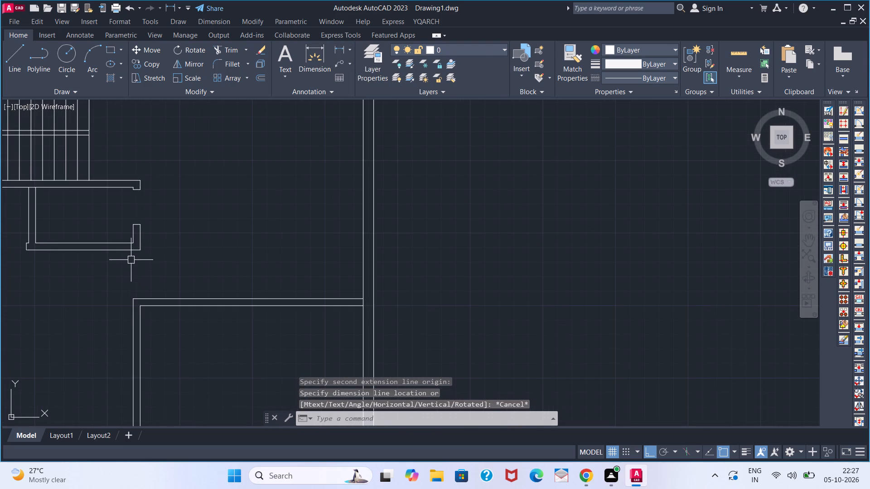
{"action": "scroll", "coordinate": [131, 259], "scroll_direction": "up", "scroll_amount": 1}
{"action": "key", "text": "l"}
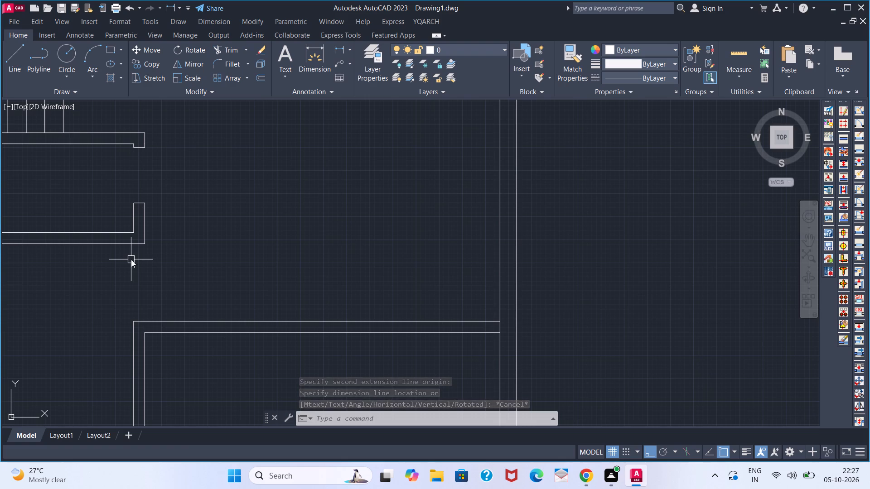
{"action": "key", "text": "Return"}
{"action": "left_click", "coordinate": [142, 249]}
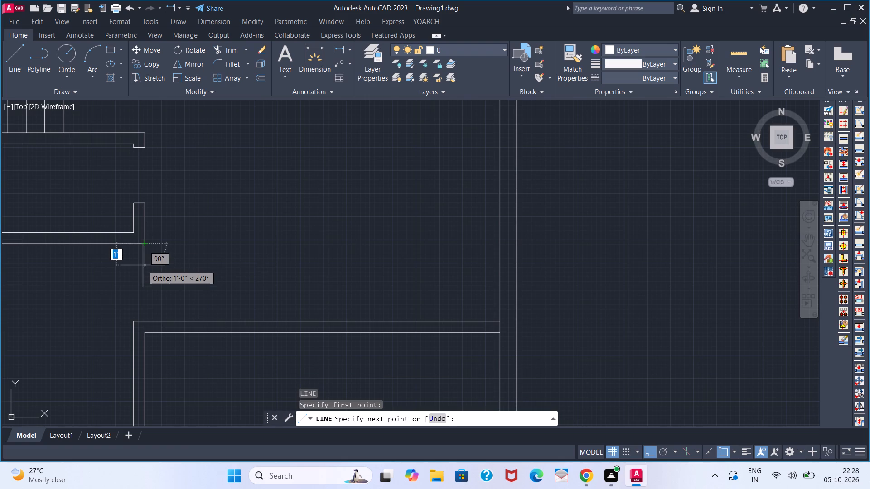
{"action": "key", "text": "2"}
{"action": "key", "text": "Return"}
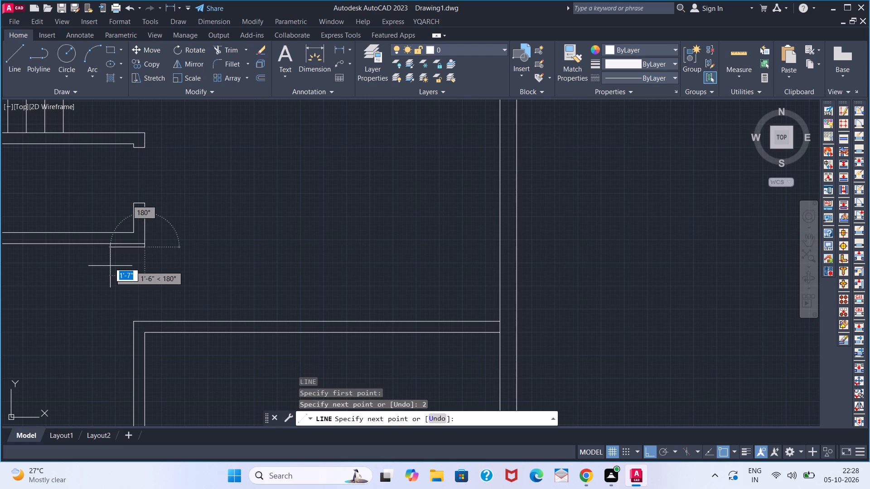
{"action": "key", "text": "6"}
{"action": "key", "text": "Return"}
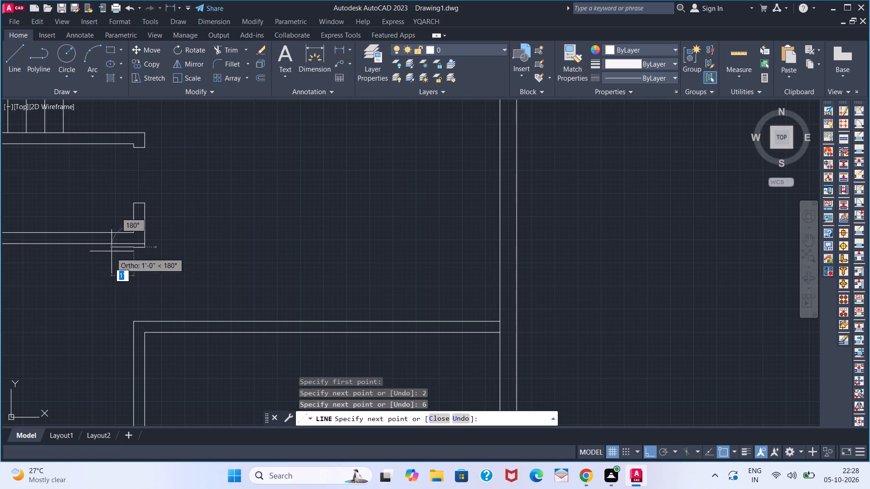
{"action": "scroll", "coordinate": [137, 240], "scroll_direction": "up", "scroll_amount": 3}
{"action": "left_click", "coordinate": [120, 249]}
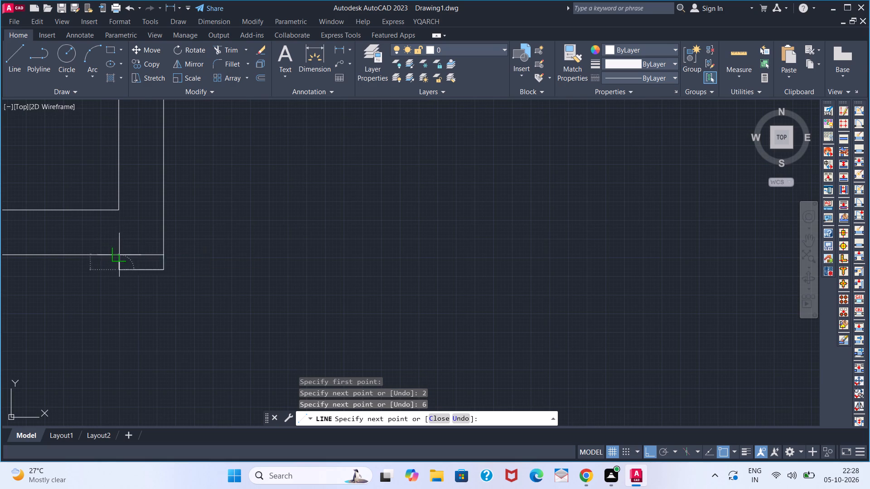
{"action": "key", "text": "space"}
Trim the wall's lower face line where it crosses the top of the new return.
{"action": "type", "text": "TR"}
{"action": "key", "text": "space"}
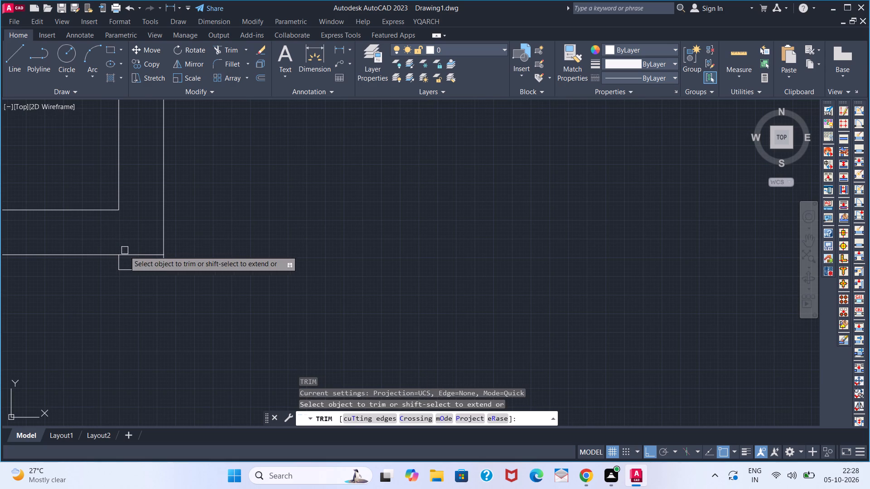
{"action": "left_click", "coordinate": [132, 258]}
{"action": "key", "text": "space"}
Examine the lower rooms and the overall floor plan layout.
{"action": "scroll", "coordinate": [148, 277], "scroll_direction": "down", "scroll_amount": 3}
{"action": "scroll", "coordinate": [170, 325], "scroll_direction": "down", "scroll_amount": 1}
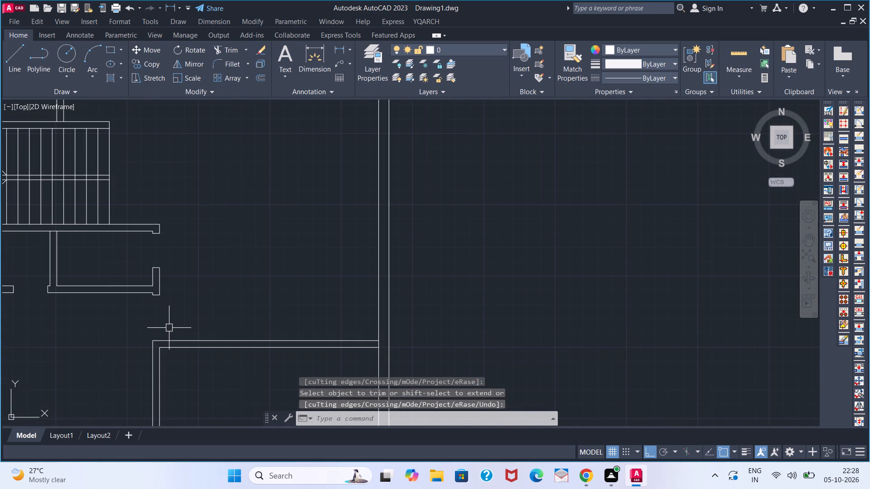
{"action": "scroll", "coordinate": [162, 301], "scroll_direction": "down", "scroll_amount": 1}
{"action": "middle_click_drag", "start_coordinate": [138, 325], "coordinate": [203, 287]}
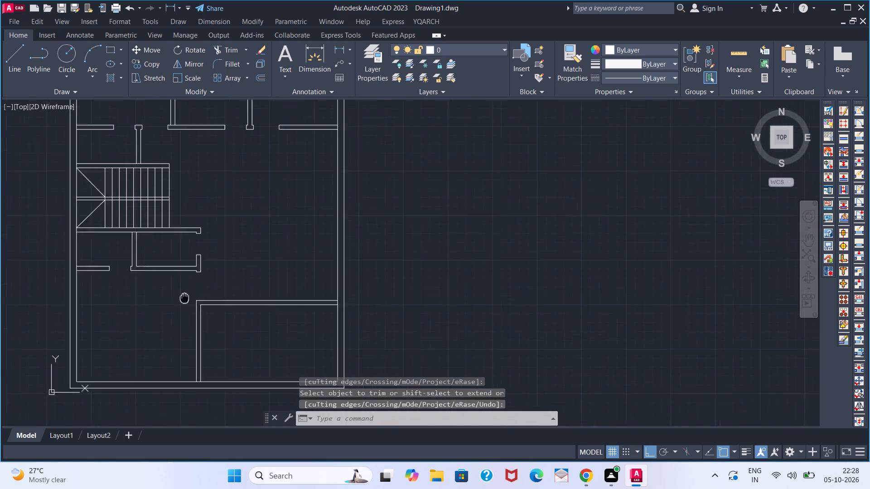
{"action": "middle_click_drag", "start_coordinate": [203, 287], "coordinate": [204, 286]}
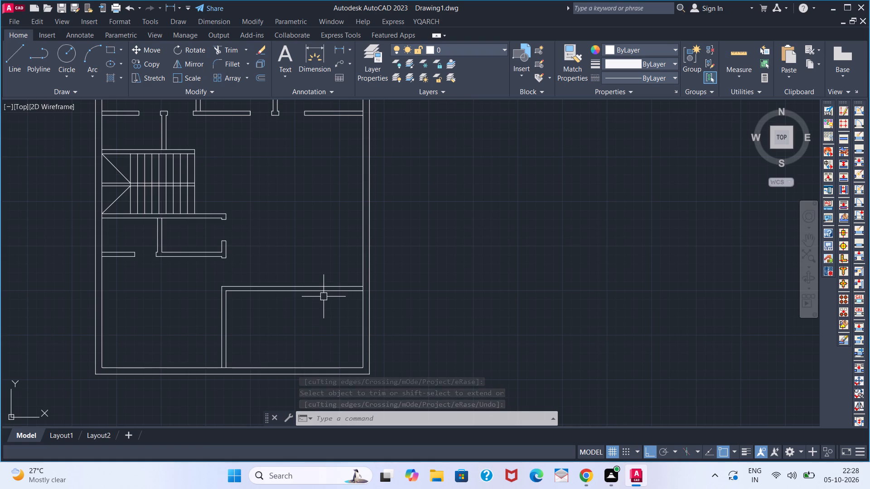
{"action": "middle_click_drag", "start_coordinate": [275, 341], "coordinate": [288, 312]}
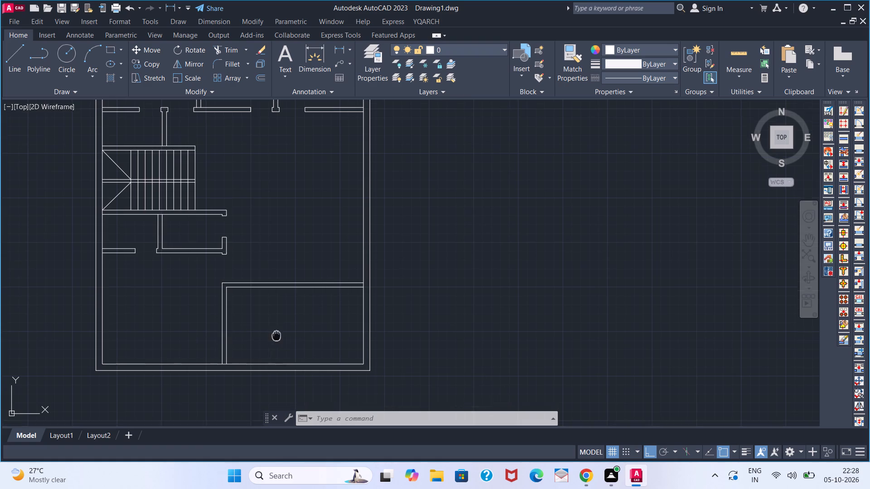
{"action": "middle_click_drag", "start_coordinate": [288, 312], "coordinate": [295, 300]}
{"action": "scroll", "coordinate": [295, 300], "scroll_direction": "down", "scroll_amount": 1}
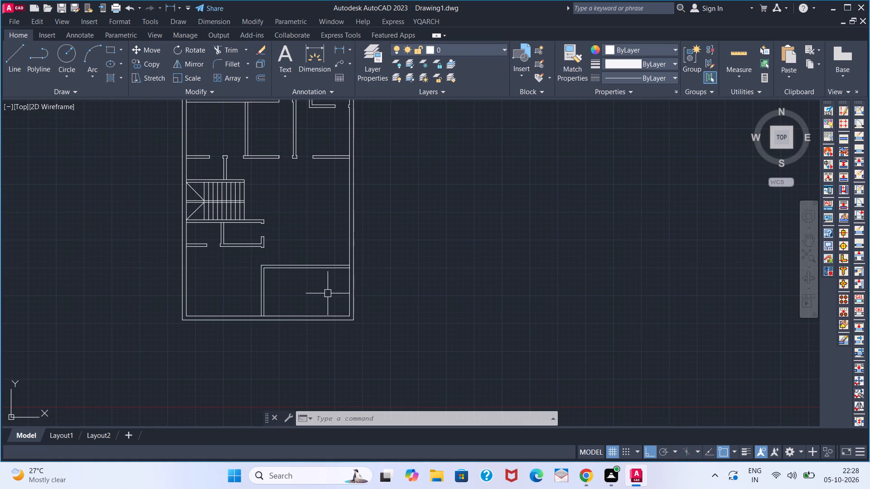
{"action": "scroll", "coordinate": [325, 299], "scroll_direction": "down", "scroll_amount": 2}
{"action": "middle_click_drag", "start_coordinate": [325, 299], "coordinate": [324, 325]}
{"action": "scroll", "coordinate": [324, 325], "scroll_direction": "up", "scroll_amount": 3}
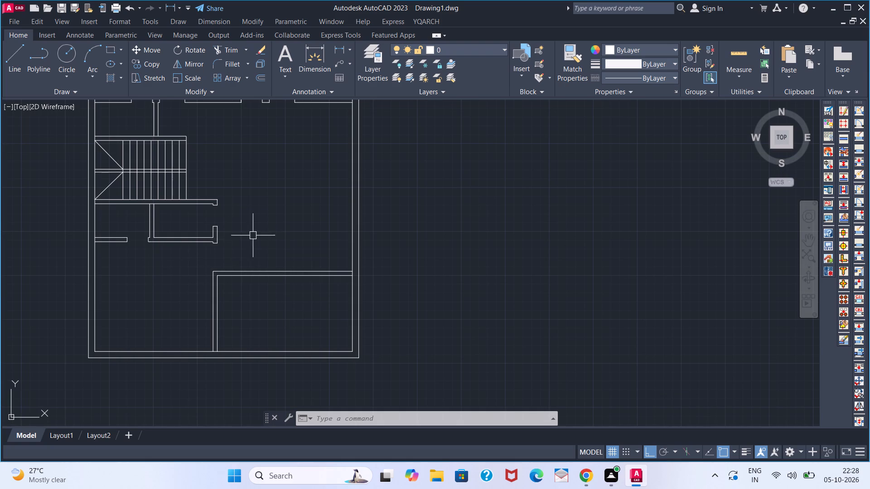
{"action": "middle_click", "coordinate": [138, 325]}
{"action": "middle_click_drag", "start_coordinate": [161, 300], "coordinate": [163, 360]}
{"action": "scroll", "coordinate": [163, 337], "scroll_direction": "down", "scroll_amount": 1}
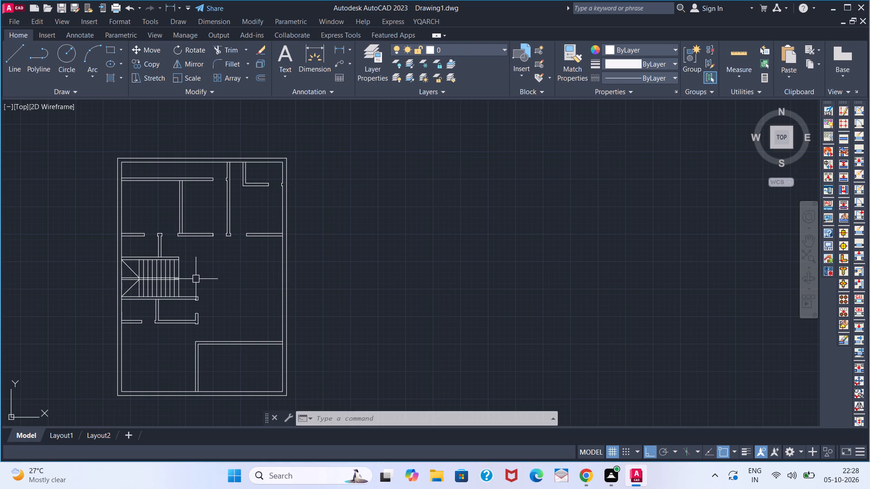
{"action": "scroll", "coordinate": [196, 279], "scroll_direction": "up", "scroll_amount": 1}
{"action": "scroll", "coordinate": [196, 279], "scroll_direction": "down", "scroll_amount": 1}
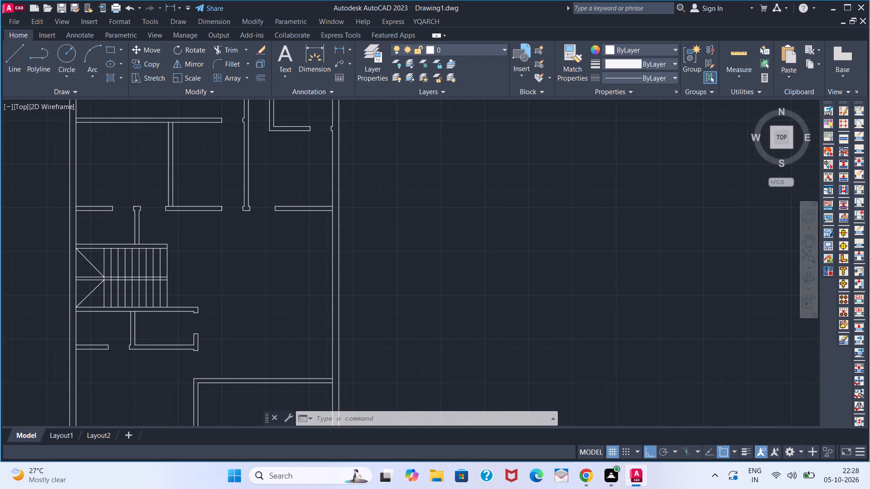
{"action": "scroll", "coordinate": [196, 279], "scroll_direction": "down", "scroll_amount": 1}
{"action": "middle_click_drag", "start_coordinate": [196, 279], "coordinate": [259, 274]}
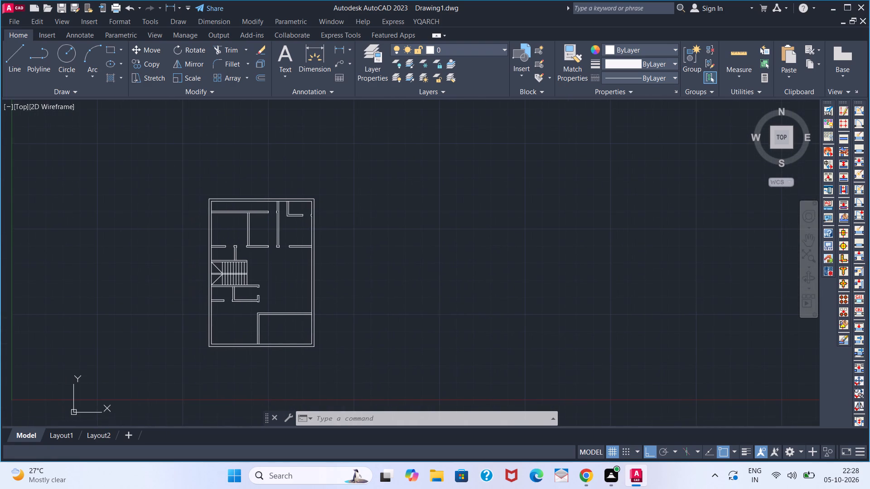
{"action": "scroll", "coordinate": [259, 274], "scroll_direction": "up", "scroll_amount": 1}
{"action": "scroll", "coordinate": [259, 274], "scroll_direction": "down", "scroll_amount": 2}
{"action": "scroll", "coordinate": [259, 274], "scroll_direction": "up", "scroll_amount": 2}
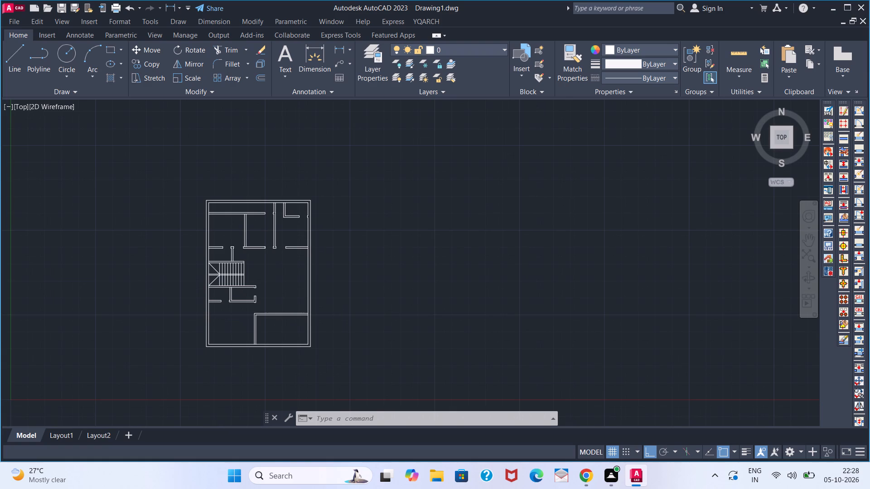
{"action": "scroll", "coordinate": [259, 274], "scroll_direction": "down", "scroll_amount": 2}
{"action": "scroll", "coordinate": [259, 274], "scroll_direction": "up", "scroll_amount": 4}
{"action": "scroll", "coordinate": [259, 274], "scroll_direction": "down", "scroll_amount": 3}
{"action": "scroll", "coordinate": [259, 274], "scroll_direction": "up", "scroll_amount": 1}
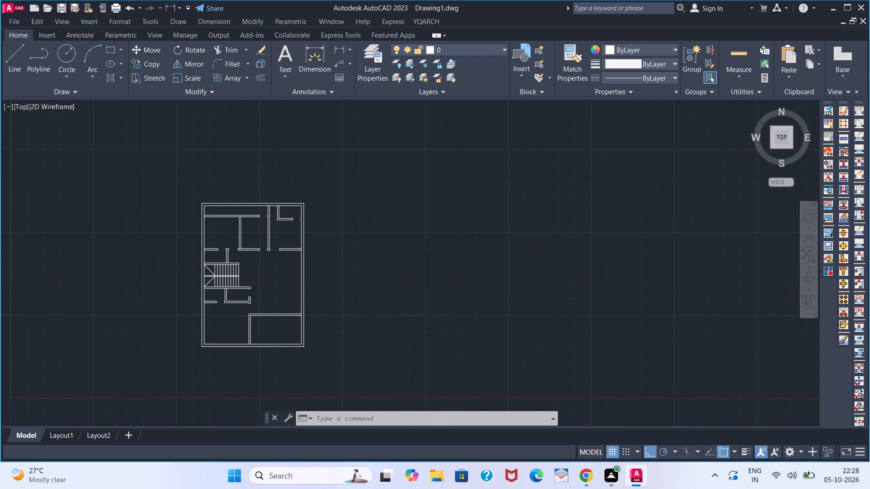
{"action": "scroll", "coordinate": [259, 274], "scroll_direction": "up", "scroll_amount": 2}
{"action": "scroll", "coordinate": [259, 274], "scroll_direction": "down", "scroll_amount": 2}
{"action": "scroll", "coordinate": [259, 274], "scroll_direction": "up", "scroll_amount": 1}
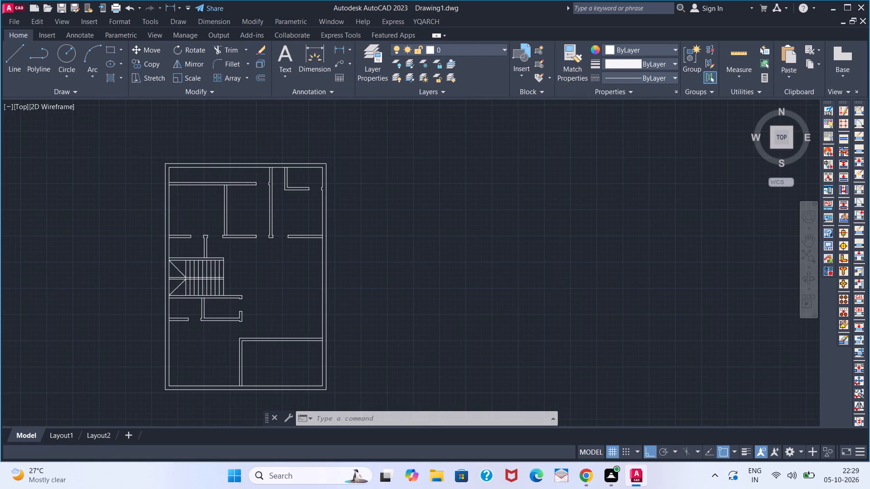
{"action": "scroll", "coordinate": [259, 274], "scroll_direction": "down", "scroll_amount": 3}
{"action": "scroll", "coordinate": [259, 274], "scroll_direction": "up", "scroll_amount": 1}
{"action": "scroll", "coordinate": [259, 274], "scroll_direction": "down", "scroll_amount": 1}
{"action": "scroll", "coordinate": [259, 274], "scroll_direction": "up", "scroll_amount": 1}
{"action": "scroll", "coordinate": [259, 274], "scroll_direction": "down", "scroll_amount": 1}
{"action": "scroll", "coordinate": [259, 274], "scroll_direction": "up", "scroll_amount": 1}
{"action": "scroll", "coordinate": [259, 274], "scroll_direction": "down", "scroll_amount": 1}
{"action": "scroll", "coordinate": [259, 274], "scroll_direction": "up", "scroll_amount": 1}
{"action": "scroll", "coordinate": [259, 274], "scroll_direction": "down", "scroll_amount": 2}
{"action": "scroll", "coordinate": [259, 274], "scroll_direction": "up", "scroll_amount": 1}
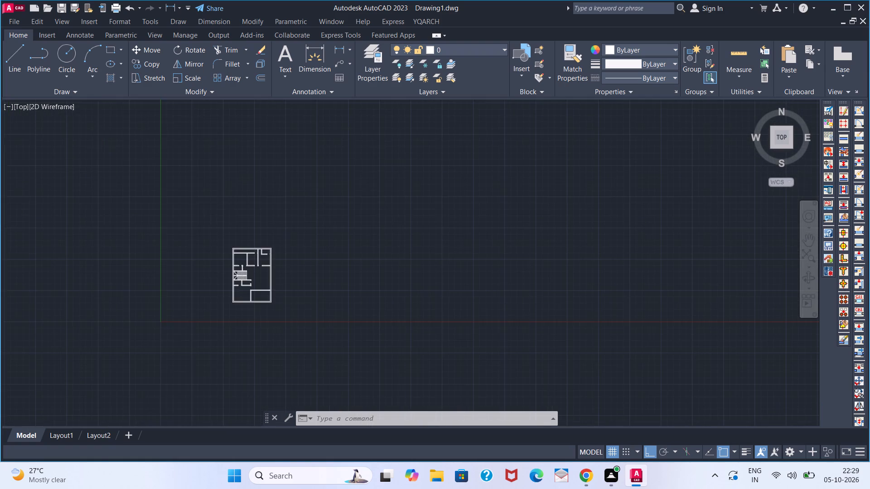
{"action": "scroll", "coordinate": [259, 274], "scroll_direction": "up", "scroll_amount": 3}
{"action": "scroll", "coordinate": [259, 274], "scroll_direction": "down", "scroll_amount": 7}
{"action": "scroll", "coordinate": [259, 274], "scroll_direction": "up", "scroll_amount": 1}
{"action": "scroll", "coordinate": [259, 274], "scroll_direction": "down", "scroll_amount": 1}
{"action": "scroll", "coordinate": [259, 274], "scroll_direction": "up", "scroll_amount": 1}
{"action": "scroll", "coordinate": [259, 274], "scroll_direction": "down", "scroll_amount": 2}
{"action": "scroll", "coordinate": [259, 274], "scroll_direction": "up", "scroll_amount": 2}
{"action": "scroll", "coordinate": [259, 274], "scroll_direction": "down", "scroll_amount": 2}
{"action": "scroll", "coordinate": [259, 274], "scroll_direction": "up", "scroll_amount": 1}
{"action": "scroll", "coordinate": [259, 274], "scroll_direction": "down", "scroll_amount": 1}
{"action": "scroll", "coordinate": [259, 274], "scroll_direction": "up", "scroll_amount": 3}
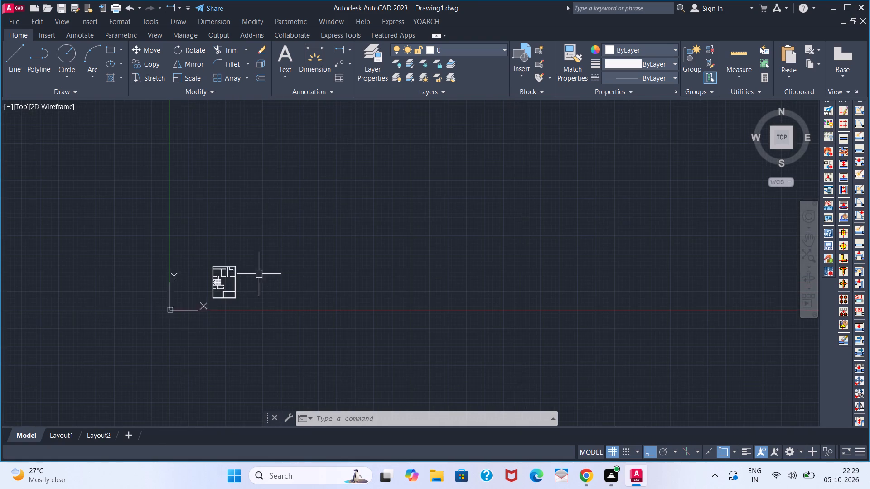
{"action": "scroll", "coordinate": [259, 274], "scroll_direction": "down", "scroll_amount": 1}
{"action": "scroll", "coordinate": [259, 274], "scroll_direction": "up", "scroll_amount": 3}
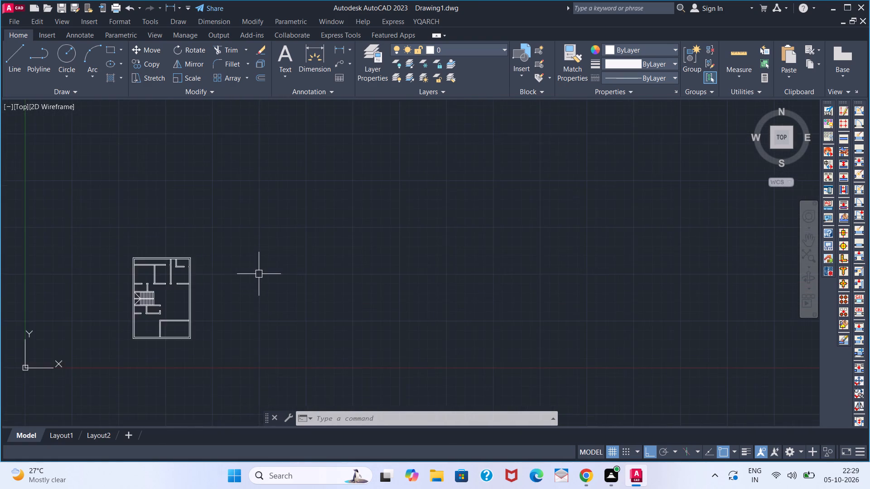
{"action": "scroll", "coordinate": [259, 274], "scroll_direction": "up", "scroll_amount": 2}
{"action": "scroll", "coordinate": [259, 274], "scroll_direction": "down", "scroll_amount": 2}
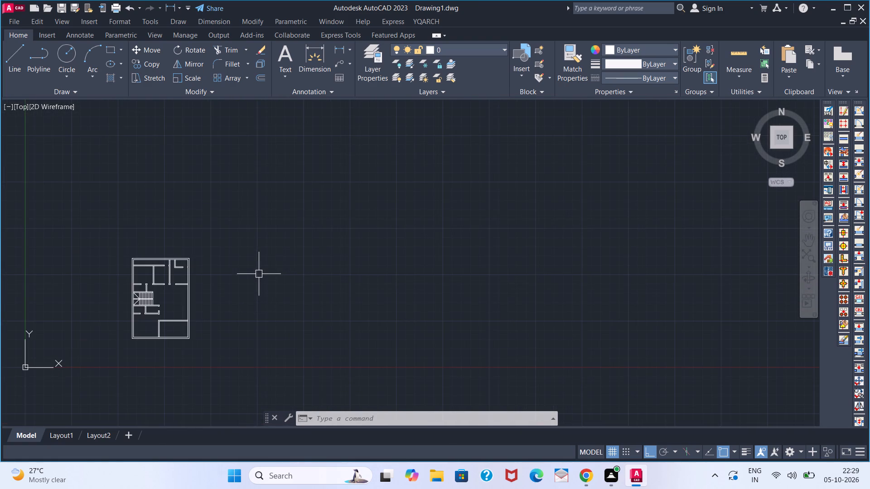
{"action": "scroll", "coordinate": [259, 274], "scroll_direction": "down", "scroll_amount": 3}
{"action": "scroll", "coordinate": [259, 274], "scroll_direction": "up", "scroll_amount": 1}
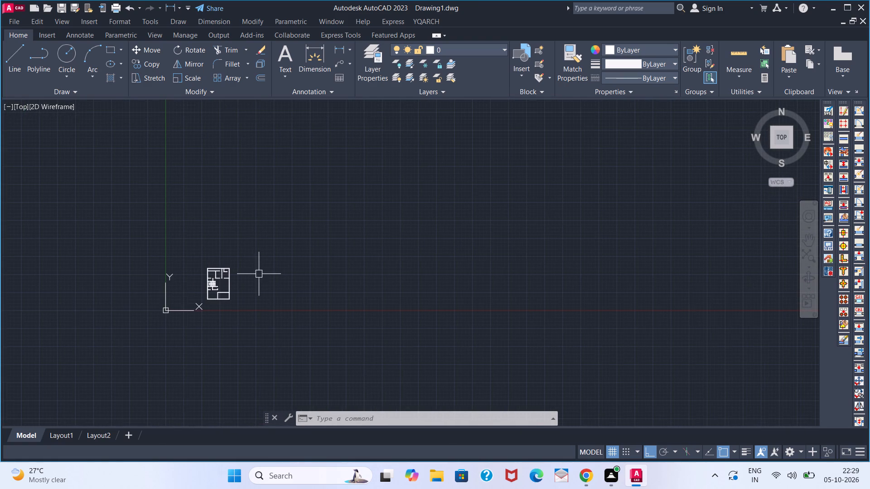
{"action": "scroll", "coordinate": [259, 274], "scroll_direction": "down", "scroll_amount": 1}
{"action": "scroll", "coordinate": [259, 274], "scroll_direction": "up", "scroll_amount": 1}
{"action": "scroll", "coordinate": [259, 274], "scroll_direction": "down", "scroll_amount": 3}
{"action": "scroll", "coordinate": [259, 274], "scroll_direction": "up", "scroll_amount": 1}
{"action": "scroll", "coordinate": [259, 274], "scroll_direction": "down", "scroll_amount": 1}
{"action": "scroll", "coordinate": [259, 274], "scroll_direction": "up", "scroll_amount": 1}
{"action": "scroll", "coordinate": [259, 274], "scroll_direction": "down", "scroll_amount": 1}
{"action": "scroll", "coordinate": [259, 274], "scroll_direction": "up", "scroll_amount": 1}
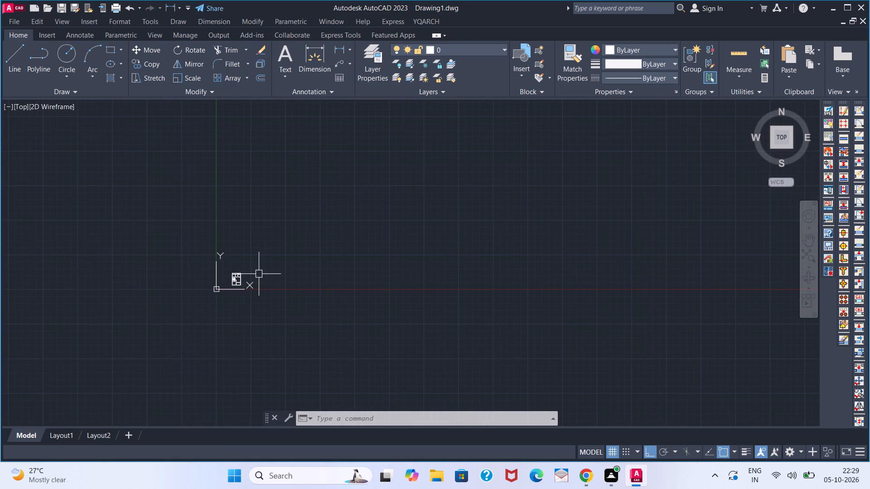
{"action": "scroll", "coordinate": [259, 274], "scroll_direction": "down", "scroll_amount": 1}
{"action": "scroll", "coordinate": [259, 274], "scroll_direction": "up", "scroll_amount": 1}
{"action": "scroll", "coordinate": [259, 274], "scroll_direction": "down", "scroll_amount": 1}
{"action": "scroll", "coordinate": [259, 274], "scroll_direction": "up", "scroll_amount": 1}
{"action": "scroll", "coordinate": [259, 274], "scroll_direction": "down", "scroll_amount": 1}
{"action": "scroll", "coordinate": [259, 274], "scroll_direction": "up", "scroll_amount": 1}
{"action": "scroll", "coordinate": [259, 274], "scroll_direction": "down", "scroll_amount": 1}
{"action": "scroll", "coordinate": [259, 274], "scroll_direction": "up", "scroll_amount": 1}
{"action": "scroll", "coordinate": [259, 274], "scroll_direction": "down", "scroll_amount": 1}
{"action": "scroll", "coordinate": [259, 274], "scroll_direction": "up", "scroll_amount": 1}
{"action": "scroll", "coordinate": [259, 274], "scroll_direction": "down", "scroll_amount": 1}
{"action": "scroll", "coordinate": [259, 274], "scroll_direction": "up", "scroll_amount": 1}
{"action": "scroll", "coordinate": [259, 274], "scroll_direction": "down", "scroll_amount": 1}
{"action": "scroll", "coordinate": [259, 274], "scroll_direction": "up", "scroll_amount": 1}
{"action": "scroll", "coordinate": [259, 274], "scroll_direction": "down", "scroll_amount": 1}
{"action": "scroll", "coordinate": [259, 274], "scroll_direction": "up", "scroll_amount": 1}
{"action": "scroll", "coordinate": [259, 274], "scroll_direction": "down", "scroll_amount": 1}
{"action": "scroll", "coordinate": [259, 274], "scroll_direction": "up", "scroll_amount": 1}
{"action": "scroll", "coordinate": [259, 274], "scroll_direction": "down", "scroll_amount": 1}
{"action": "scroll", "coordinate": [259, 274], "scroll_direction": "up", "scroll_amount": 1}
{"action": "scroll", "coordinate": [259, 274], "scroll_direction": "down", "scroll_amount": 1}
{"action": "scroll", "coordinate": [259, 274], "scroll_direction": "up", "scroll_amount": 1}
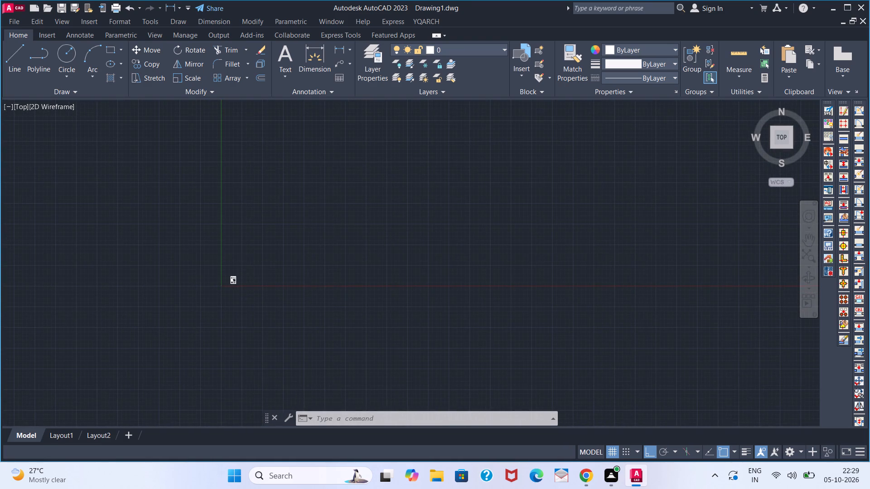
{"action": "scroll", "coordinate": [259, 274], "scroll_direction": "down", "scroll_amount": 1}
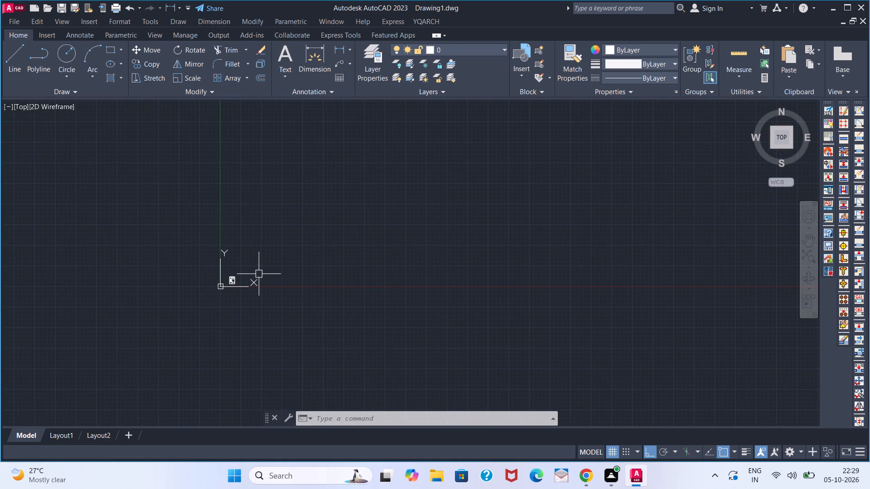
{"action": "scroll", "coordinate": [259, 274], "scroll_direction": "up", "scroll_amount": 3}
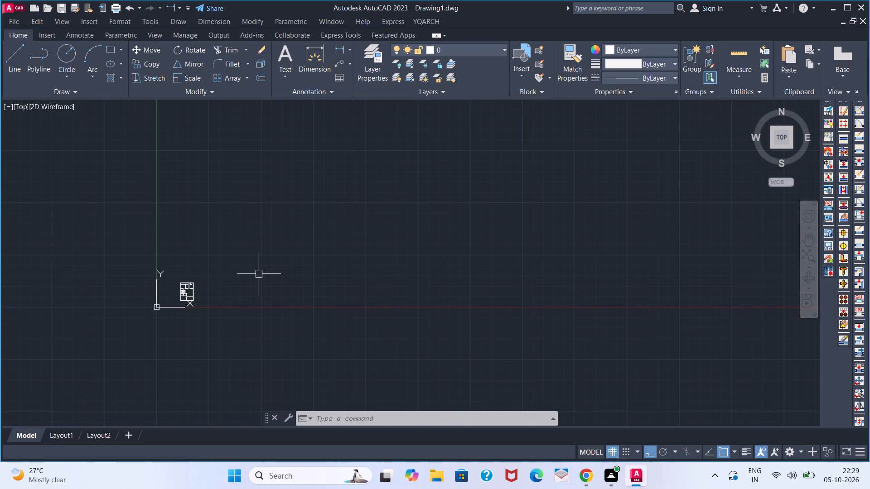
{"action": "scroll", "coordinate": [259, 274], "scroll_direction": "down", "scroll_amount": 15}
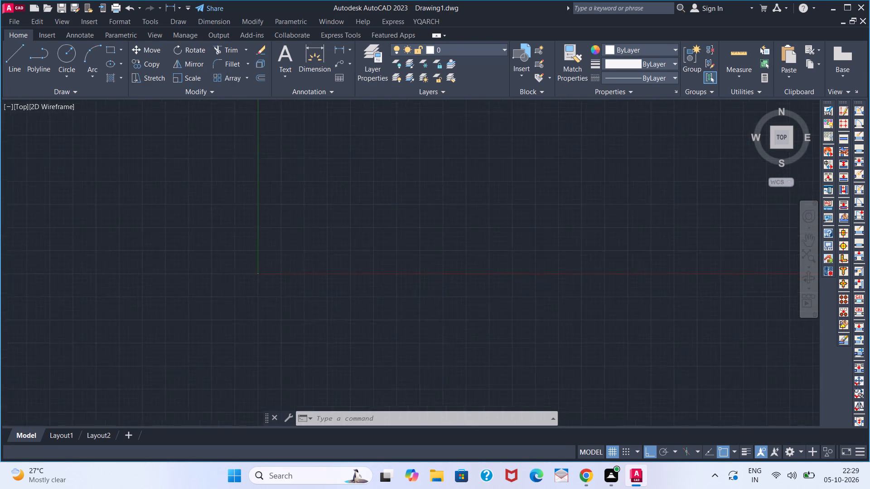
Zoom to the full drawing extents to bring the whole floor plan back into view for examination.
{"action": "scroll", "coordinate": [259, 274], "scroll_direction": "down", "scroll_amount": 2}
{"action": "scroll", "coordinate": [259, 274], "scroll_direction": "down", "scroll_amount": 20}
{"action": "scroll", "coordinate": [259, 274], "scroll_direction": "down", "scroll_amount": 20}
{"action": "scroll", "coordinate": [259, 274], "scroll_direction": "down", "scroll_amount": 2}
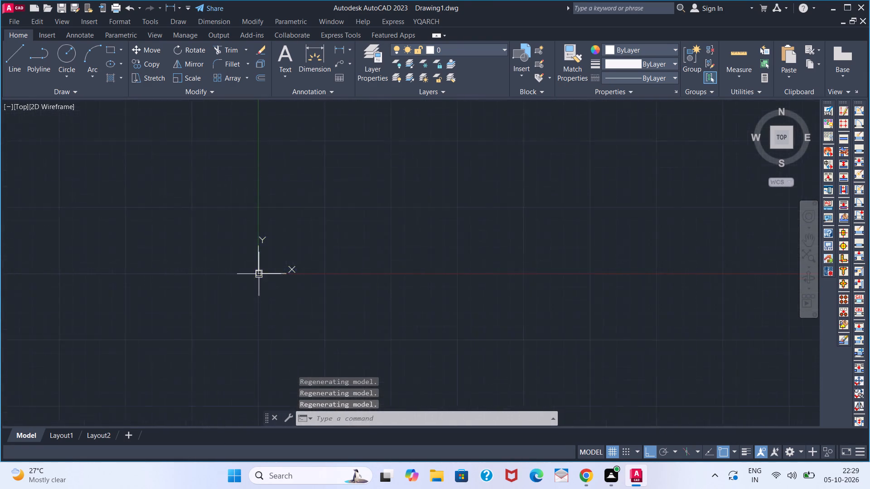
{"action": "scroll", "coordinate": [259, 274], "scroll_direction": "down", "scroll_amount": 20}
{"action": "scroll", "coordinate": [259, 274], "scroll_direction": "down", "scroll_amount": 20}
{"action": "scroll", "coordinate": [403, 208], "scroll_direction": "down", "scroll_amount": 3}
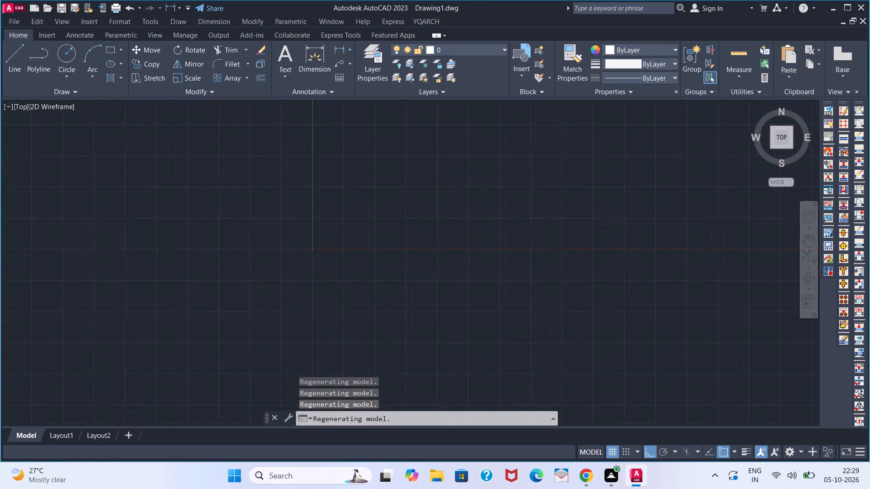
{"action": "scroll", "coordinate": [403, 208], "scroll_direction": "down", "scroll_amount": 11}
{"action": "type", "text": "Z A"}
{"action": "key", "text": "space"}
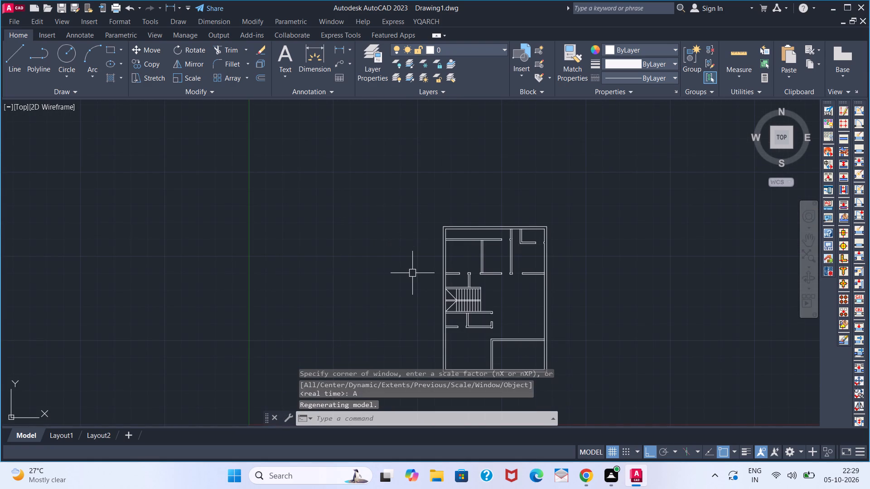
{"action": "scroll", "coordinate": [414, 273], "scroll_direction": "down", "scroll_amount": 1}
{"action": "middle_click_drag", "start_coordinate": [385, 268], "coordinate": [206, 233]}
{"action": "scroll", "coordinate": [294, 261], "scroll_direction": "up", "scroll_amount": 2}
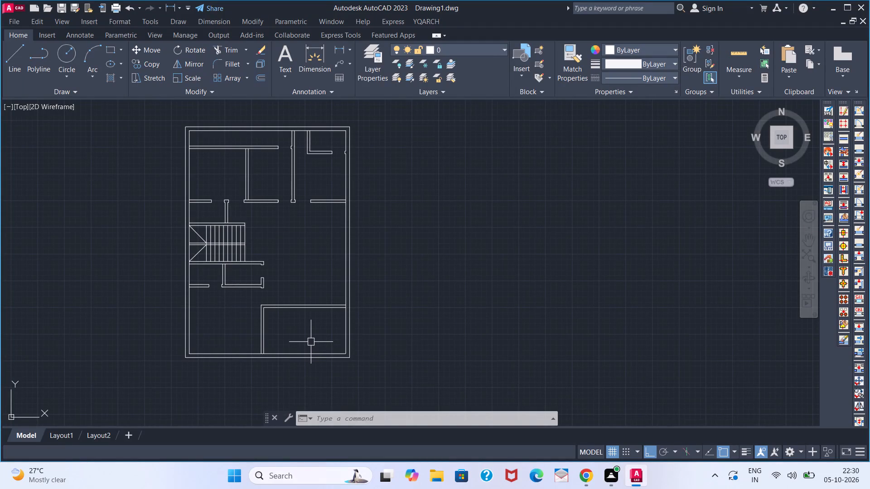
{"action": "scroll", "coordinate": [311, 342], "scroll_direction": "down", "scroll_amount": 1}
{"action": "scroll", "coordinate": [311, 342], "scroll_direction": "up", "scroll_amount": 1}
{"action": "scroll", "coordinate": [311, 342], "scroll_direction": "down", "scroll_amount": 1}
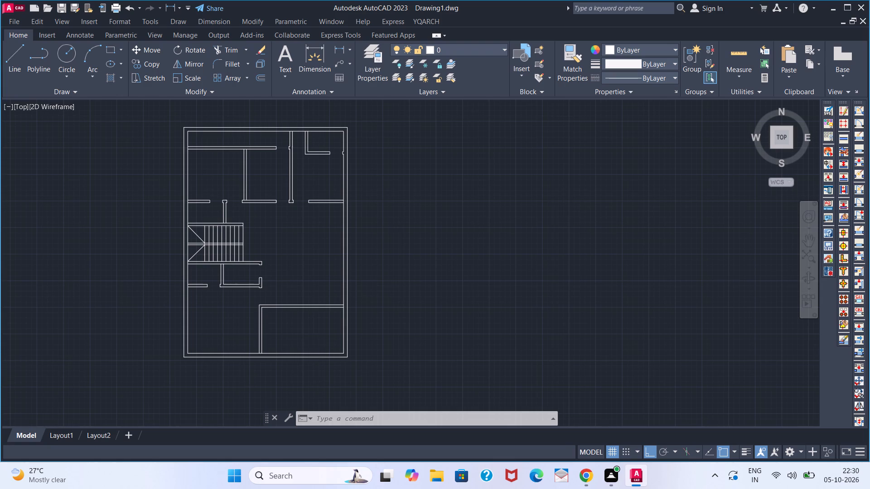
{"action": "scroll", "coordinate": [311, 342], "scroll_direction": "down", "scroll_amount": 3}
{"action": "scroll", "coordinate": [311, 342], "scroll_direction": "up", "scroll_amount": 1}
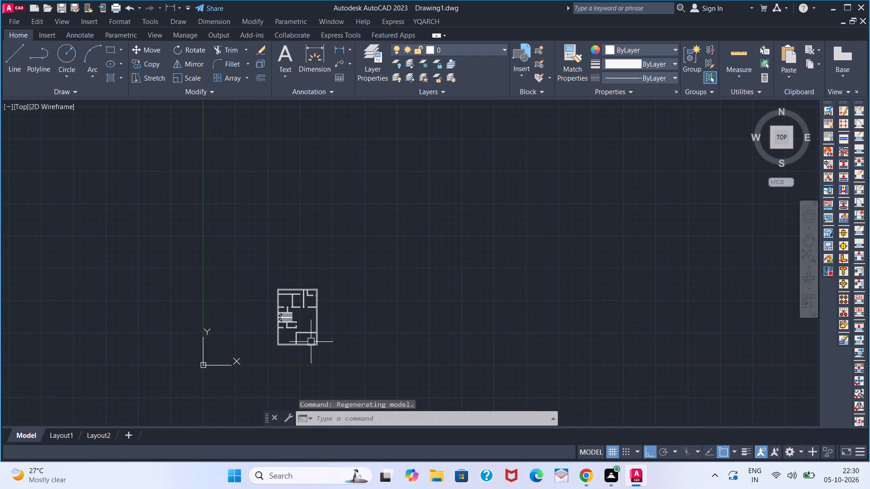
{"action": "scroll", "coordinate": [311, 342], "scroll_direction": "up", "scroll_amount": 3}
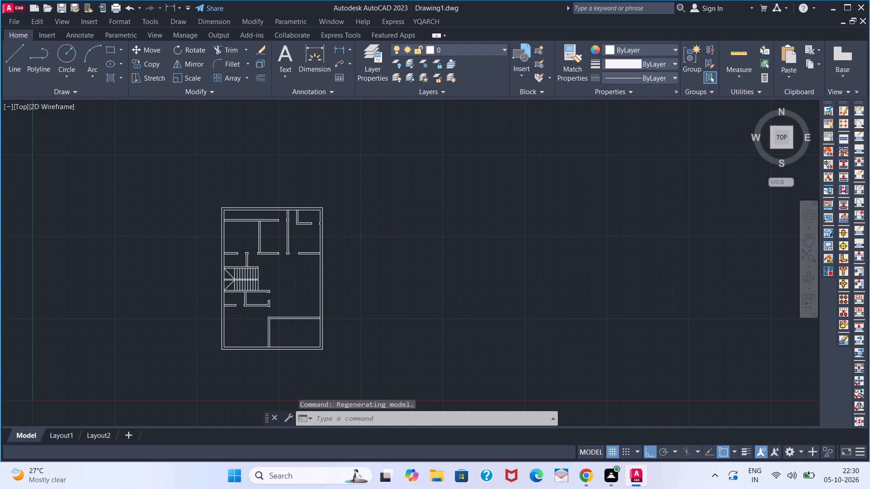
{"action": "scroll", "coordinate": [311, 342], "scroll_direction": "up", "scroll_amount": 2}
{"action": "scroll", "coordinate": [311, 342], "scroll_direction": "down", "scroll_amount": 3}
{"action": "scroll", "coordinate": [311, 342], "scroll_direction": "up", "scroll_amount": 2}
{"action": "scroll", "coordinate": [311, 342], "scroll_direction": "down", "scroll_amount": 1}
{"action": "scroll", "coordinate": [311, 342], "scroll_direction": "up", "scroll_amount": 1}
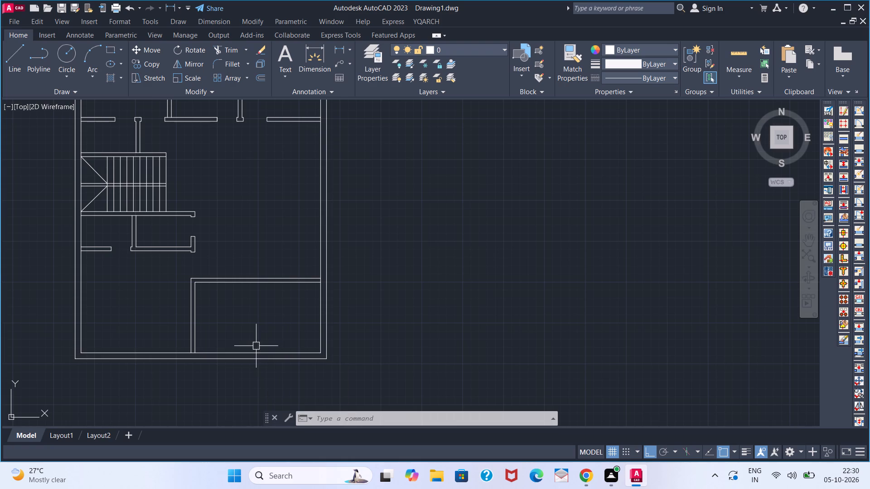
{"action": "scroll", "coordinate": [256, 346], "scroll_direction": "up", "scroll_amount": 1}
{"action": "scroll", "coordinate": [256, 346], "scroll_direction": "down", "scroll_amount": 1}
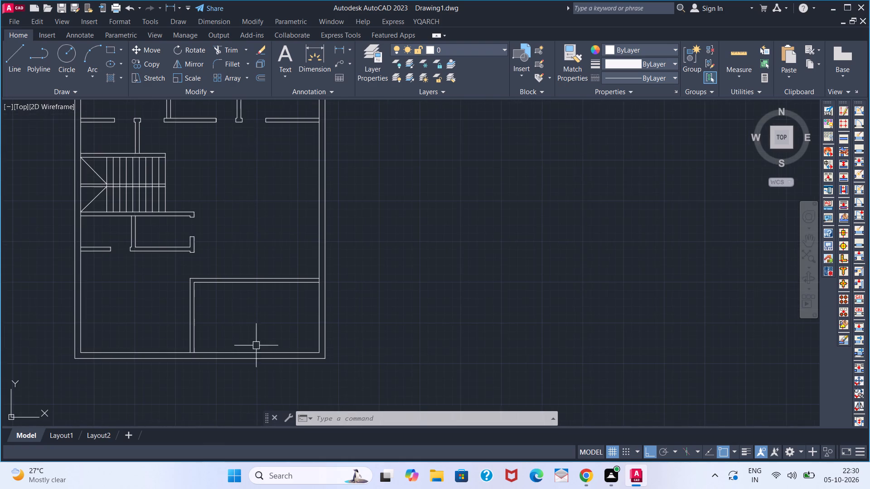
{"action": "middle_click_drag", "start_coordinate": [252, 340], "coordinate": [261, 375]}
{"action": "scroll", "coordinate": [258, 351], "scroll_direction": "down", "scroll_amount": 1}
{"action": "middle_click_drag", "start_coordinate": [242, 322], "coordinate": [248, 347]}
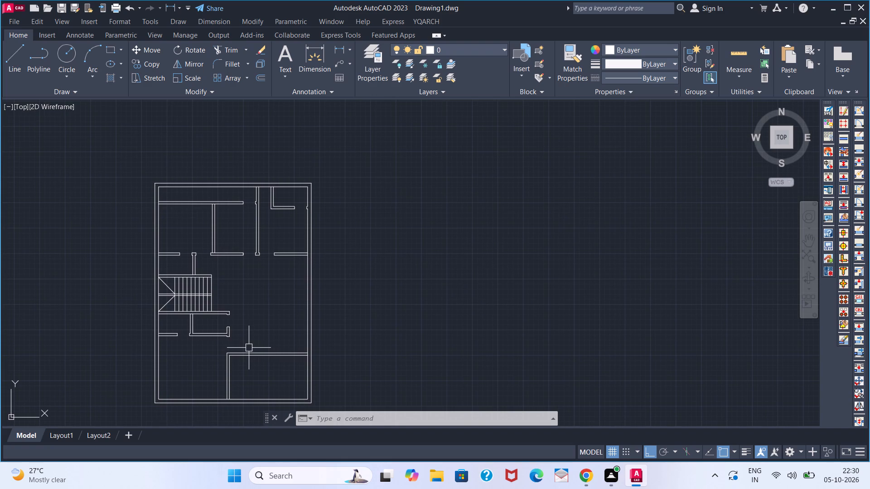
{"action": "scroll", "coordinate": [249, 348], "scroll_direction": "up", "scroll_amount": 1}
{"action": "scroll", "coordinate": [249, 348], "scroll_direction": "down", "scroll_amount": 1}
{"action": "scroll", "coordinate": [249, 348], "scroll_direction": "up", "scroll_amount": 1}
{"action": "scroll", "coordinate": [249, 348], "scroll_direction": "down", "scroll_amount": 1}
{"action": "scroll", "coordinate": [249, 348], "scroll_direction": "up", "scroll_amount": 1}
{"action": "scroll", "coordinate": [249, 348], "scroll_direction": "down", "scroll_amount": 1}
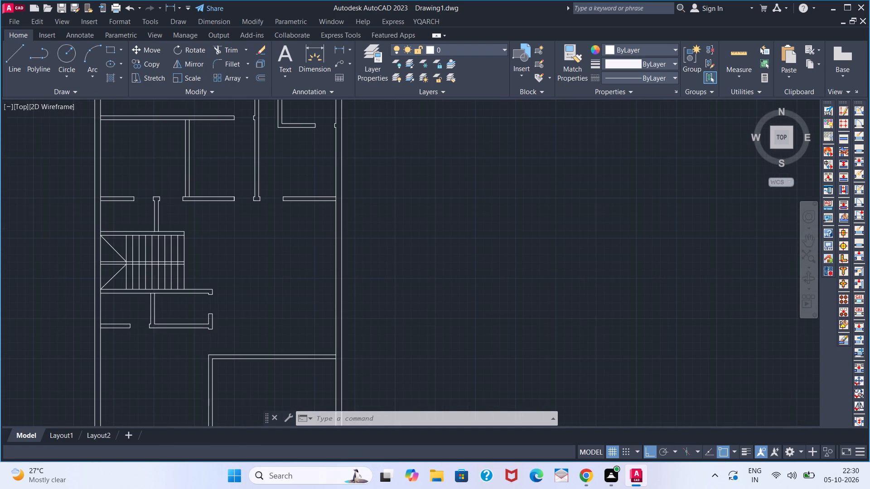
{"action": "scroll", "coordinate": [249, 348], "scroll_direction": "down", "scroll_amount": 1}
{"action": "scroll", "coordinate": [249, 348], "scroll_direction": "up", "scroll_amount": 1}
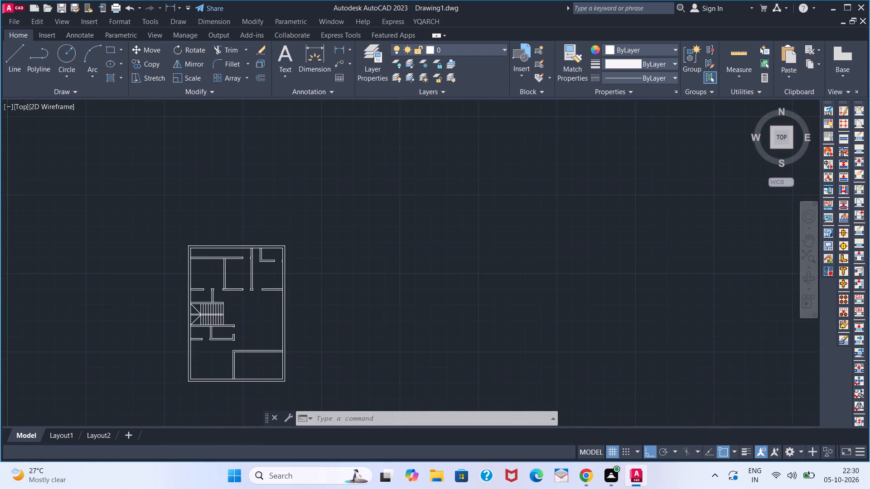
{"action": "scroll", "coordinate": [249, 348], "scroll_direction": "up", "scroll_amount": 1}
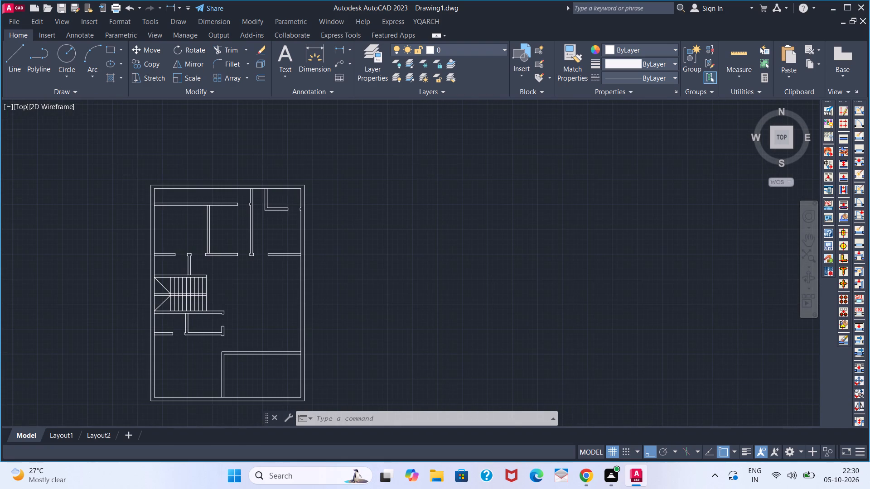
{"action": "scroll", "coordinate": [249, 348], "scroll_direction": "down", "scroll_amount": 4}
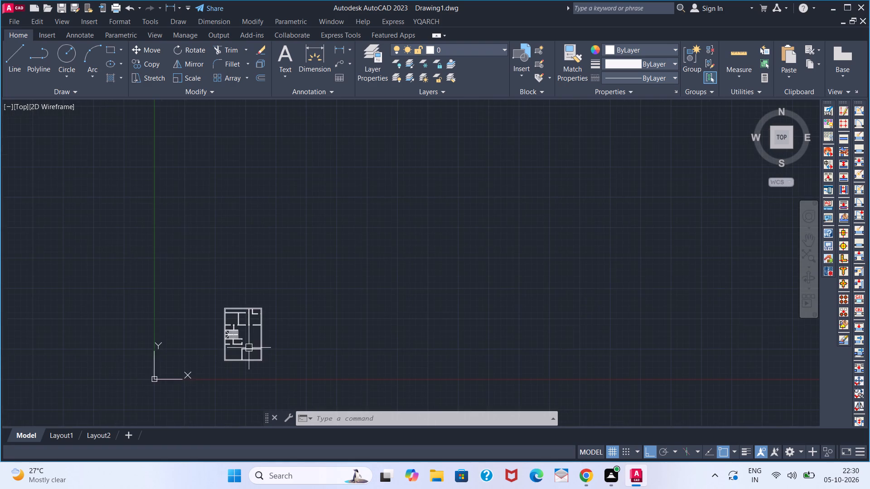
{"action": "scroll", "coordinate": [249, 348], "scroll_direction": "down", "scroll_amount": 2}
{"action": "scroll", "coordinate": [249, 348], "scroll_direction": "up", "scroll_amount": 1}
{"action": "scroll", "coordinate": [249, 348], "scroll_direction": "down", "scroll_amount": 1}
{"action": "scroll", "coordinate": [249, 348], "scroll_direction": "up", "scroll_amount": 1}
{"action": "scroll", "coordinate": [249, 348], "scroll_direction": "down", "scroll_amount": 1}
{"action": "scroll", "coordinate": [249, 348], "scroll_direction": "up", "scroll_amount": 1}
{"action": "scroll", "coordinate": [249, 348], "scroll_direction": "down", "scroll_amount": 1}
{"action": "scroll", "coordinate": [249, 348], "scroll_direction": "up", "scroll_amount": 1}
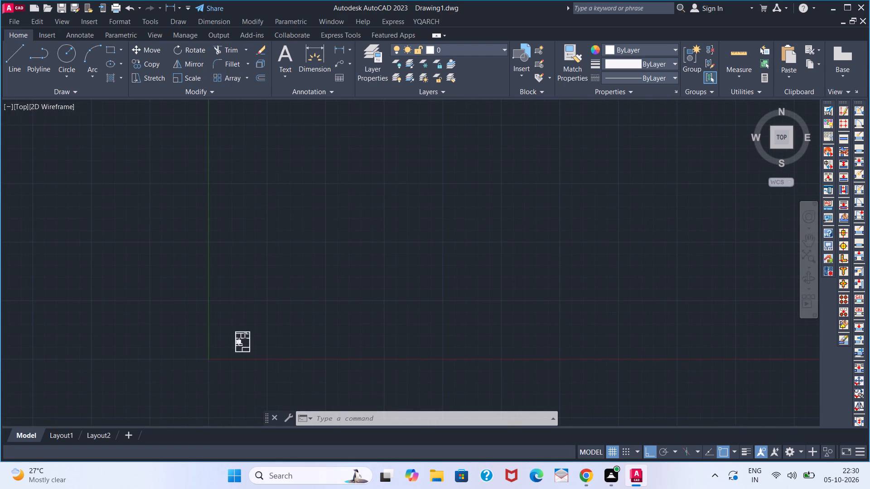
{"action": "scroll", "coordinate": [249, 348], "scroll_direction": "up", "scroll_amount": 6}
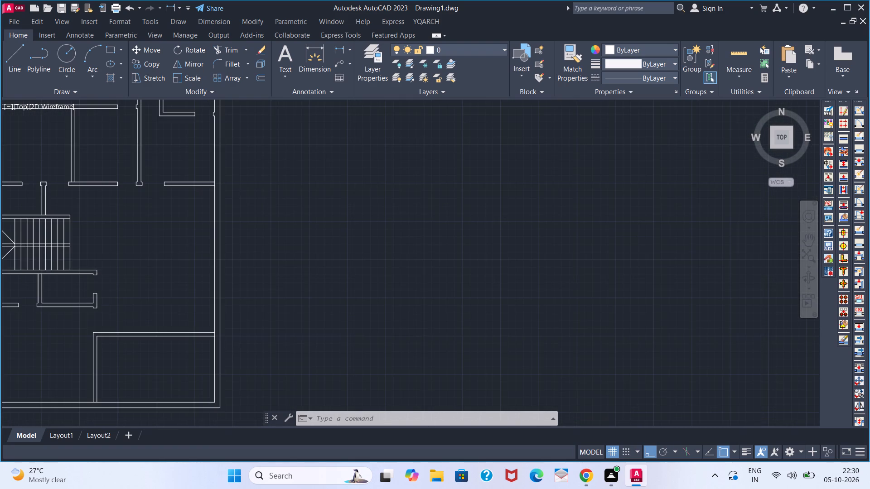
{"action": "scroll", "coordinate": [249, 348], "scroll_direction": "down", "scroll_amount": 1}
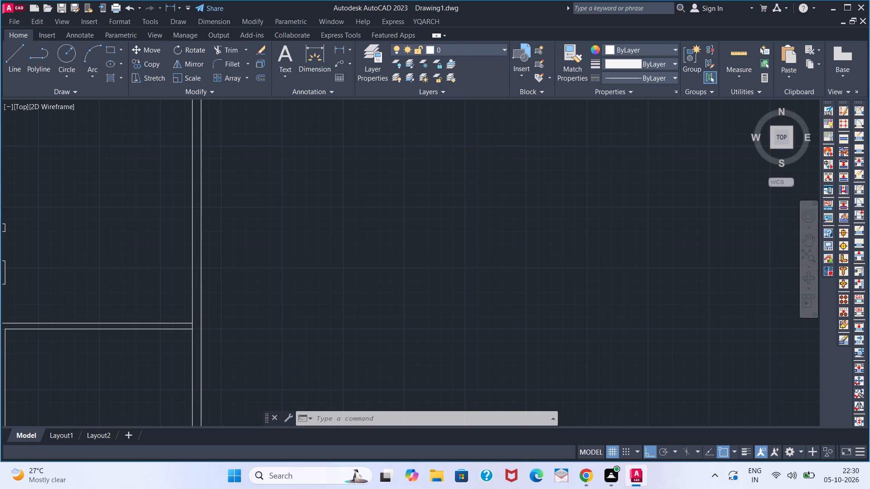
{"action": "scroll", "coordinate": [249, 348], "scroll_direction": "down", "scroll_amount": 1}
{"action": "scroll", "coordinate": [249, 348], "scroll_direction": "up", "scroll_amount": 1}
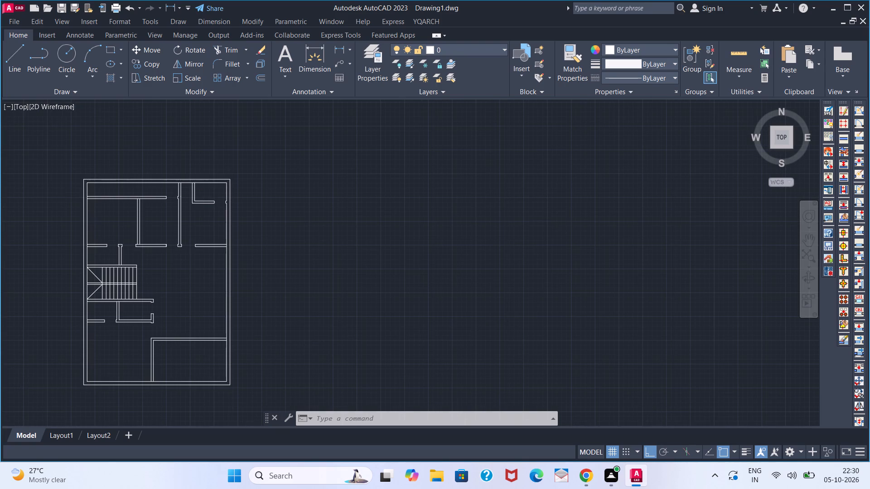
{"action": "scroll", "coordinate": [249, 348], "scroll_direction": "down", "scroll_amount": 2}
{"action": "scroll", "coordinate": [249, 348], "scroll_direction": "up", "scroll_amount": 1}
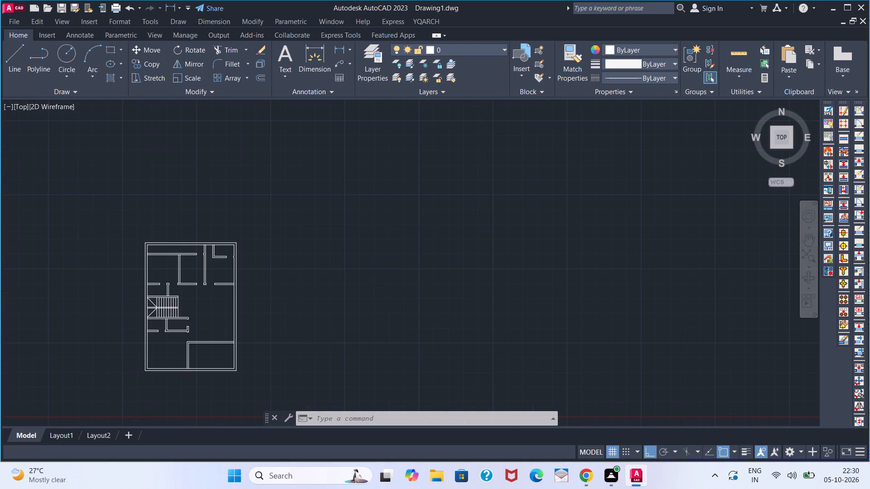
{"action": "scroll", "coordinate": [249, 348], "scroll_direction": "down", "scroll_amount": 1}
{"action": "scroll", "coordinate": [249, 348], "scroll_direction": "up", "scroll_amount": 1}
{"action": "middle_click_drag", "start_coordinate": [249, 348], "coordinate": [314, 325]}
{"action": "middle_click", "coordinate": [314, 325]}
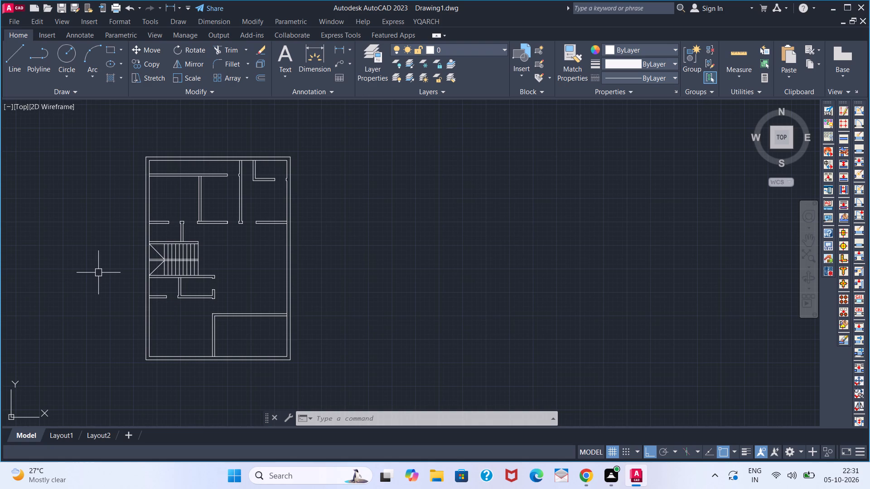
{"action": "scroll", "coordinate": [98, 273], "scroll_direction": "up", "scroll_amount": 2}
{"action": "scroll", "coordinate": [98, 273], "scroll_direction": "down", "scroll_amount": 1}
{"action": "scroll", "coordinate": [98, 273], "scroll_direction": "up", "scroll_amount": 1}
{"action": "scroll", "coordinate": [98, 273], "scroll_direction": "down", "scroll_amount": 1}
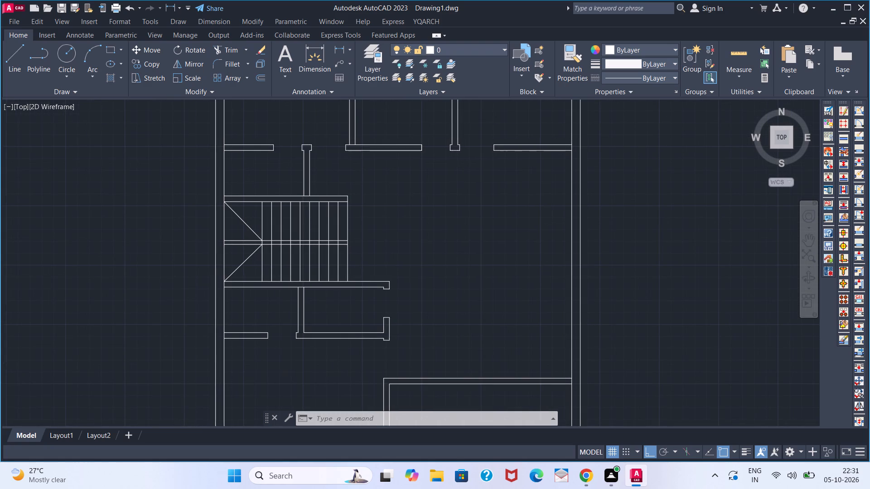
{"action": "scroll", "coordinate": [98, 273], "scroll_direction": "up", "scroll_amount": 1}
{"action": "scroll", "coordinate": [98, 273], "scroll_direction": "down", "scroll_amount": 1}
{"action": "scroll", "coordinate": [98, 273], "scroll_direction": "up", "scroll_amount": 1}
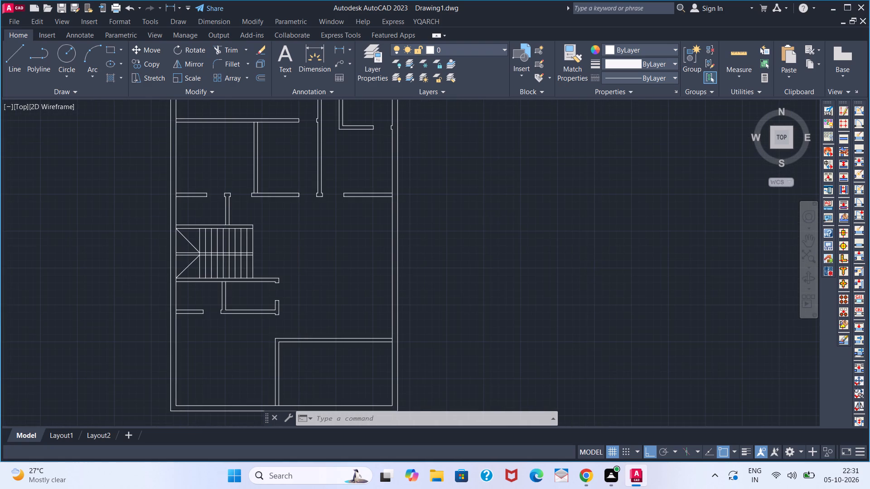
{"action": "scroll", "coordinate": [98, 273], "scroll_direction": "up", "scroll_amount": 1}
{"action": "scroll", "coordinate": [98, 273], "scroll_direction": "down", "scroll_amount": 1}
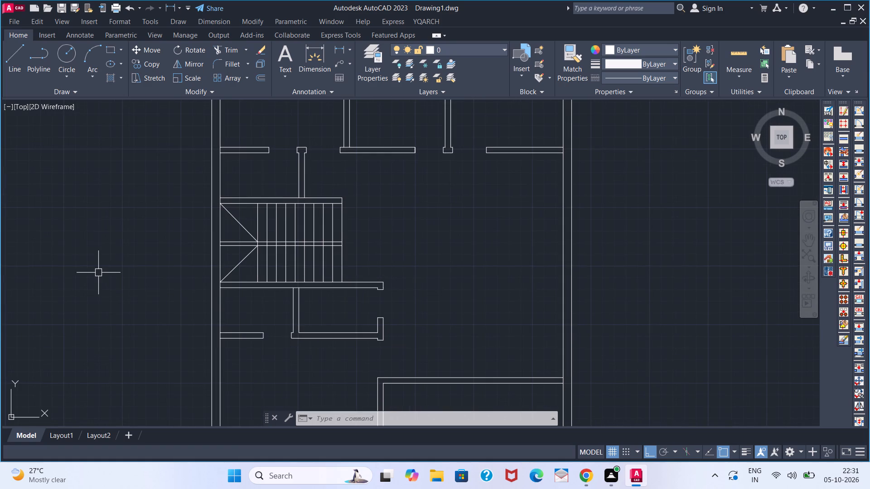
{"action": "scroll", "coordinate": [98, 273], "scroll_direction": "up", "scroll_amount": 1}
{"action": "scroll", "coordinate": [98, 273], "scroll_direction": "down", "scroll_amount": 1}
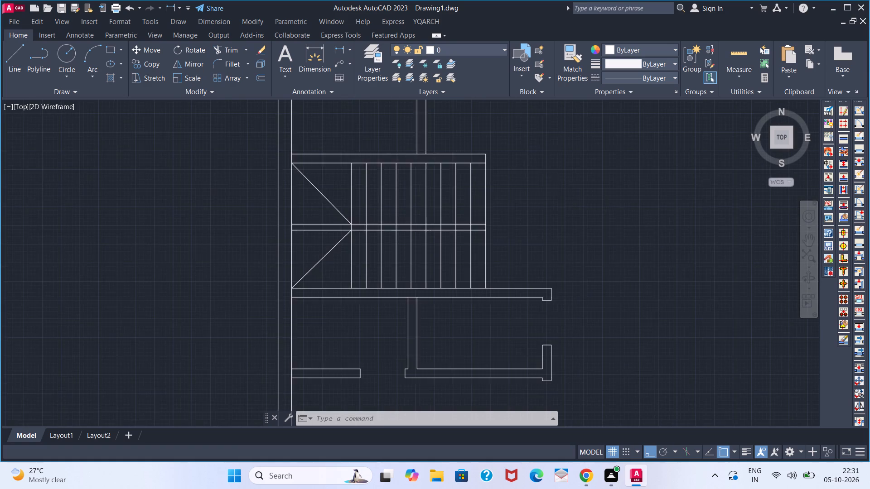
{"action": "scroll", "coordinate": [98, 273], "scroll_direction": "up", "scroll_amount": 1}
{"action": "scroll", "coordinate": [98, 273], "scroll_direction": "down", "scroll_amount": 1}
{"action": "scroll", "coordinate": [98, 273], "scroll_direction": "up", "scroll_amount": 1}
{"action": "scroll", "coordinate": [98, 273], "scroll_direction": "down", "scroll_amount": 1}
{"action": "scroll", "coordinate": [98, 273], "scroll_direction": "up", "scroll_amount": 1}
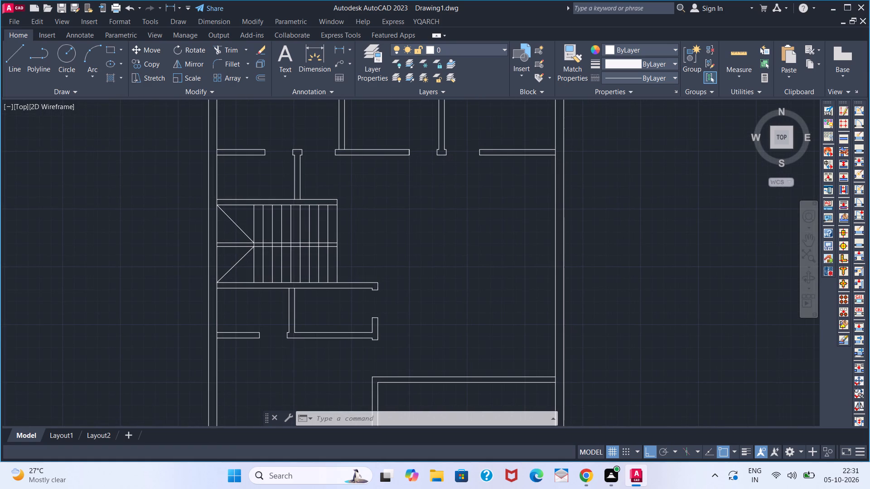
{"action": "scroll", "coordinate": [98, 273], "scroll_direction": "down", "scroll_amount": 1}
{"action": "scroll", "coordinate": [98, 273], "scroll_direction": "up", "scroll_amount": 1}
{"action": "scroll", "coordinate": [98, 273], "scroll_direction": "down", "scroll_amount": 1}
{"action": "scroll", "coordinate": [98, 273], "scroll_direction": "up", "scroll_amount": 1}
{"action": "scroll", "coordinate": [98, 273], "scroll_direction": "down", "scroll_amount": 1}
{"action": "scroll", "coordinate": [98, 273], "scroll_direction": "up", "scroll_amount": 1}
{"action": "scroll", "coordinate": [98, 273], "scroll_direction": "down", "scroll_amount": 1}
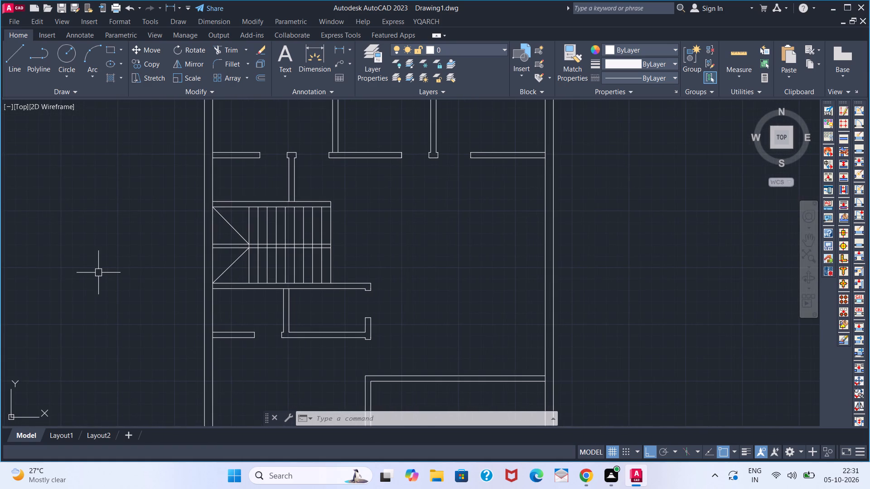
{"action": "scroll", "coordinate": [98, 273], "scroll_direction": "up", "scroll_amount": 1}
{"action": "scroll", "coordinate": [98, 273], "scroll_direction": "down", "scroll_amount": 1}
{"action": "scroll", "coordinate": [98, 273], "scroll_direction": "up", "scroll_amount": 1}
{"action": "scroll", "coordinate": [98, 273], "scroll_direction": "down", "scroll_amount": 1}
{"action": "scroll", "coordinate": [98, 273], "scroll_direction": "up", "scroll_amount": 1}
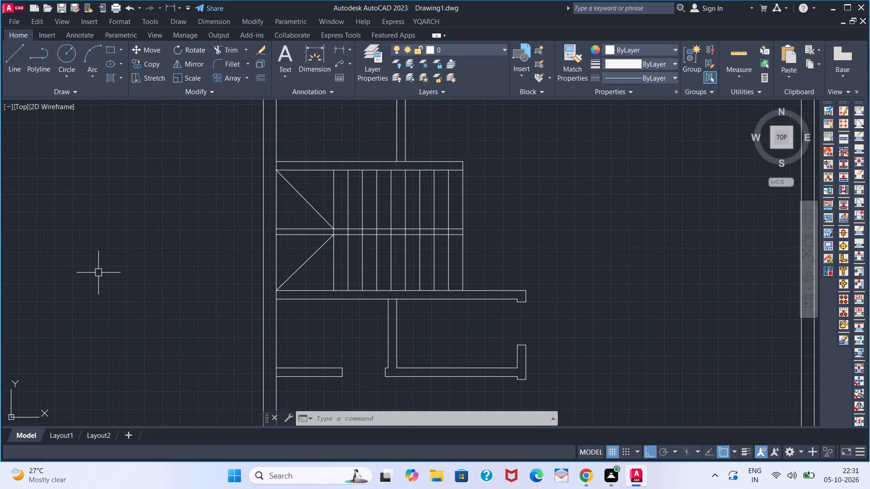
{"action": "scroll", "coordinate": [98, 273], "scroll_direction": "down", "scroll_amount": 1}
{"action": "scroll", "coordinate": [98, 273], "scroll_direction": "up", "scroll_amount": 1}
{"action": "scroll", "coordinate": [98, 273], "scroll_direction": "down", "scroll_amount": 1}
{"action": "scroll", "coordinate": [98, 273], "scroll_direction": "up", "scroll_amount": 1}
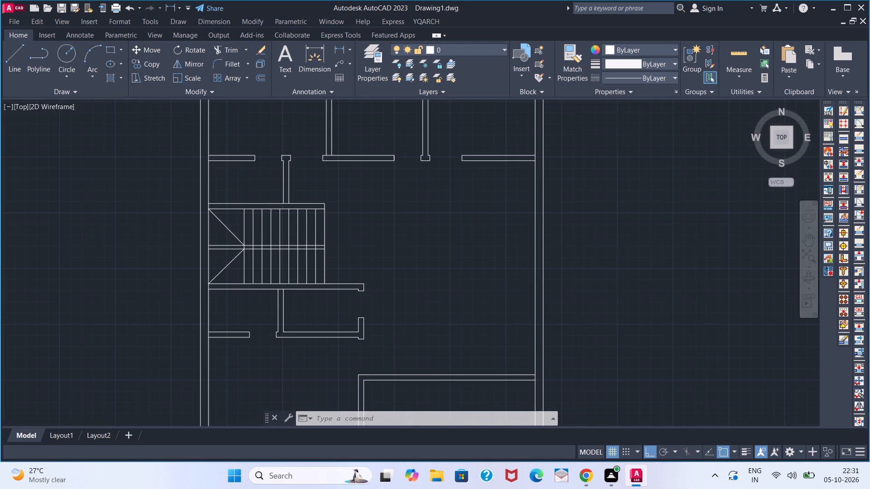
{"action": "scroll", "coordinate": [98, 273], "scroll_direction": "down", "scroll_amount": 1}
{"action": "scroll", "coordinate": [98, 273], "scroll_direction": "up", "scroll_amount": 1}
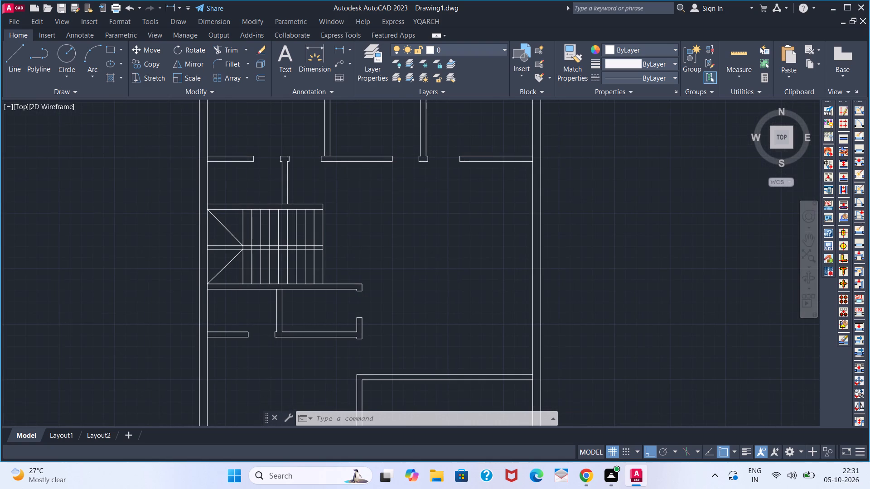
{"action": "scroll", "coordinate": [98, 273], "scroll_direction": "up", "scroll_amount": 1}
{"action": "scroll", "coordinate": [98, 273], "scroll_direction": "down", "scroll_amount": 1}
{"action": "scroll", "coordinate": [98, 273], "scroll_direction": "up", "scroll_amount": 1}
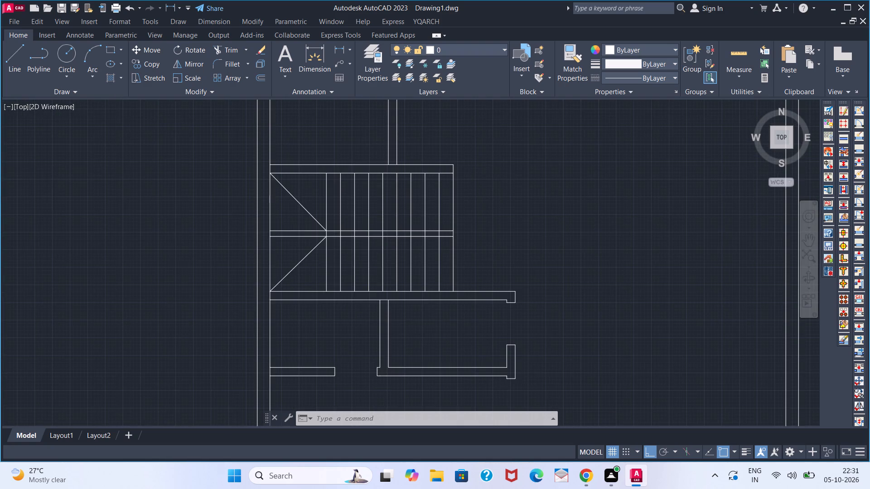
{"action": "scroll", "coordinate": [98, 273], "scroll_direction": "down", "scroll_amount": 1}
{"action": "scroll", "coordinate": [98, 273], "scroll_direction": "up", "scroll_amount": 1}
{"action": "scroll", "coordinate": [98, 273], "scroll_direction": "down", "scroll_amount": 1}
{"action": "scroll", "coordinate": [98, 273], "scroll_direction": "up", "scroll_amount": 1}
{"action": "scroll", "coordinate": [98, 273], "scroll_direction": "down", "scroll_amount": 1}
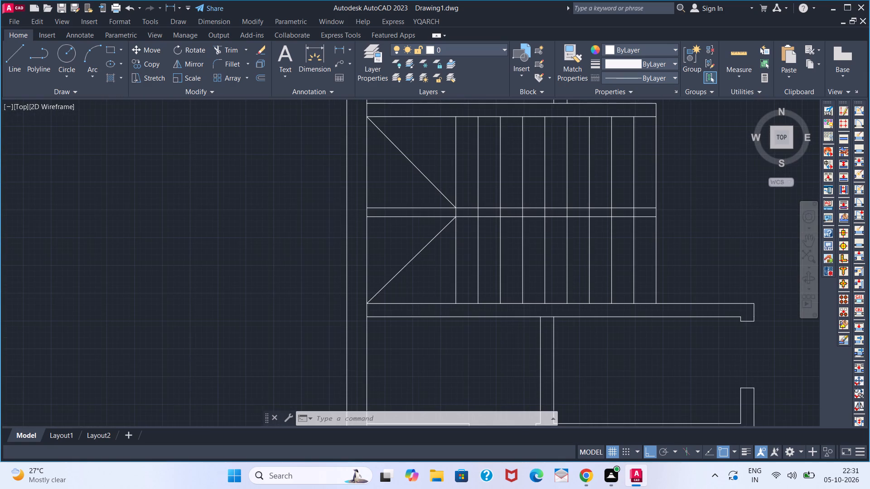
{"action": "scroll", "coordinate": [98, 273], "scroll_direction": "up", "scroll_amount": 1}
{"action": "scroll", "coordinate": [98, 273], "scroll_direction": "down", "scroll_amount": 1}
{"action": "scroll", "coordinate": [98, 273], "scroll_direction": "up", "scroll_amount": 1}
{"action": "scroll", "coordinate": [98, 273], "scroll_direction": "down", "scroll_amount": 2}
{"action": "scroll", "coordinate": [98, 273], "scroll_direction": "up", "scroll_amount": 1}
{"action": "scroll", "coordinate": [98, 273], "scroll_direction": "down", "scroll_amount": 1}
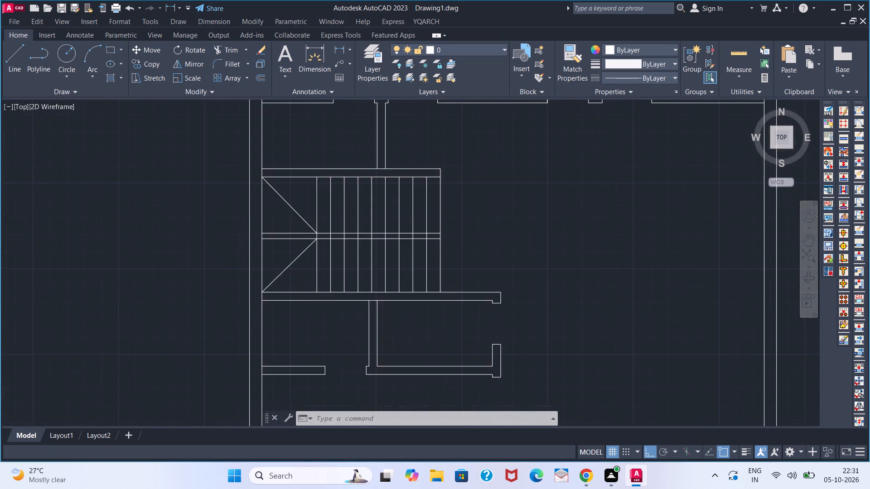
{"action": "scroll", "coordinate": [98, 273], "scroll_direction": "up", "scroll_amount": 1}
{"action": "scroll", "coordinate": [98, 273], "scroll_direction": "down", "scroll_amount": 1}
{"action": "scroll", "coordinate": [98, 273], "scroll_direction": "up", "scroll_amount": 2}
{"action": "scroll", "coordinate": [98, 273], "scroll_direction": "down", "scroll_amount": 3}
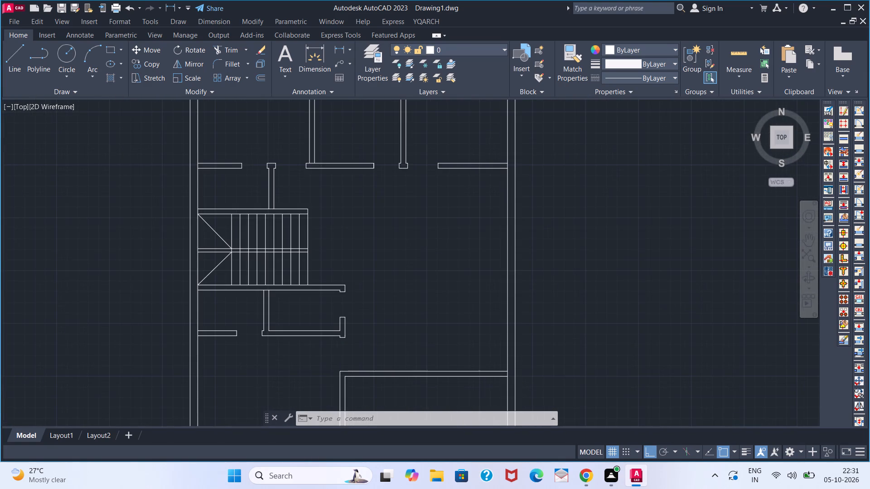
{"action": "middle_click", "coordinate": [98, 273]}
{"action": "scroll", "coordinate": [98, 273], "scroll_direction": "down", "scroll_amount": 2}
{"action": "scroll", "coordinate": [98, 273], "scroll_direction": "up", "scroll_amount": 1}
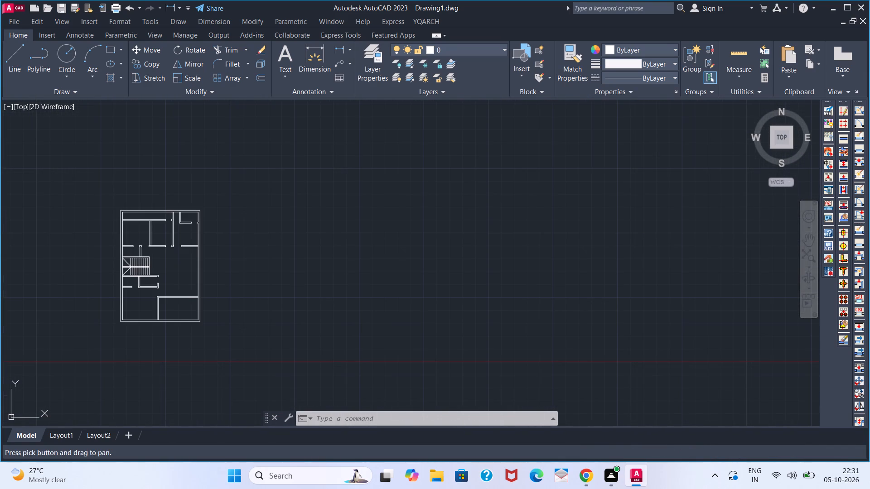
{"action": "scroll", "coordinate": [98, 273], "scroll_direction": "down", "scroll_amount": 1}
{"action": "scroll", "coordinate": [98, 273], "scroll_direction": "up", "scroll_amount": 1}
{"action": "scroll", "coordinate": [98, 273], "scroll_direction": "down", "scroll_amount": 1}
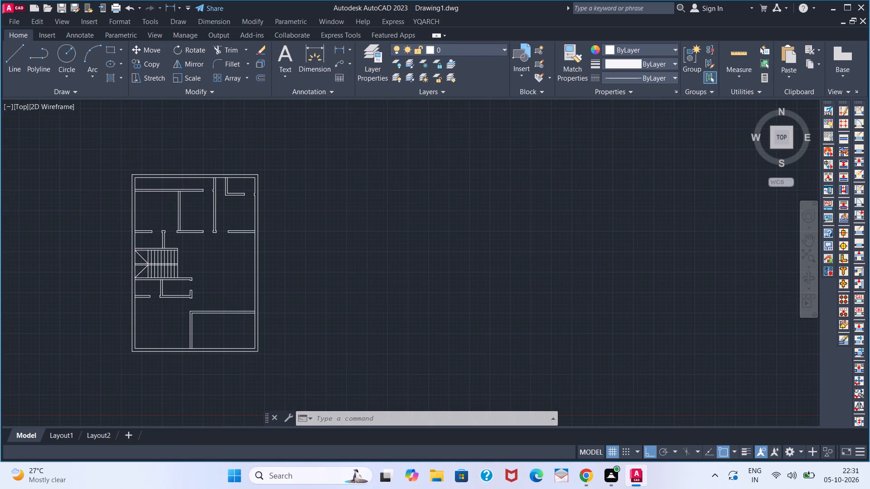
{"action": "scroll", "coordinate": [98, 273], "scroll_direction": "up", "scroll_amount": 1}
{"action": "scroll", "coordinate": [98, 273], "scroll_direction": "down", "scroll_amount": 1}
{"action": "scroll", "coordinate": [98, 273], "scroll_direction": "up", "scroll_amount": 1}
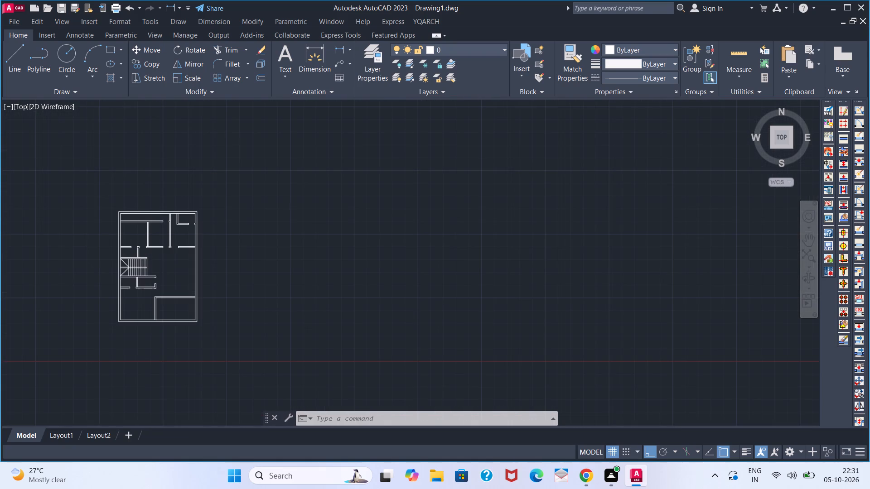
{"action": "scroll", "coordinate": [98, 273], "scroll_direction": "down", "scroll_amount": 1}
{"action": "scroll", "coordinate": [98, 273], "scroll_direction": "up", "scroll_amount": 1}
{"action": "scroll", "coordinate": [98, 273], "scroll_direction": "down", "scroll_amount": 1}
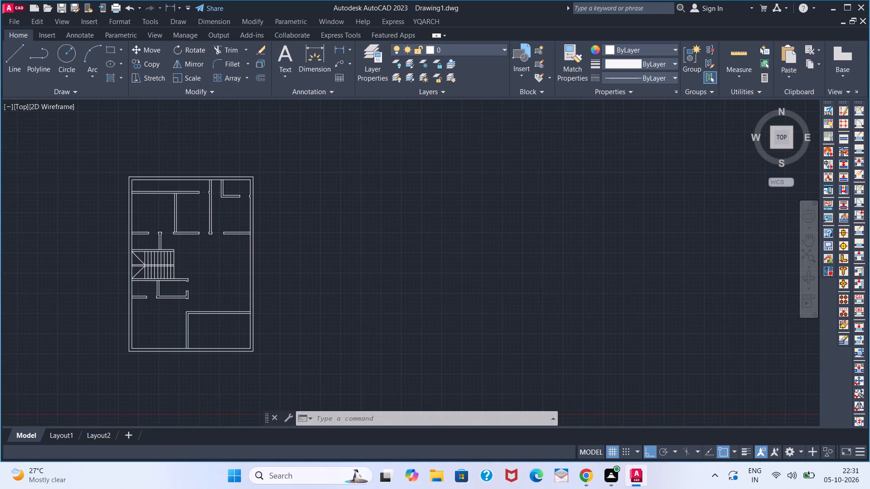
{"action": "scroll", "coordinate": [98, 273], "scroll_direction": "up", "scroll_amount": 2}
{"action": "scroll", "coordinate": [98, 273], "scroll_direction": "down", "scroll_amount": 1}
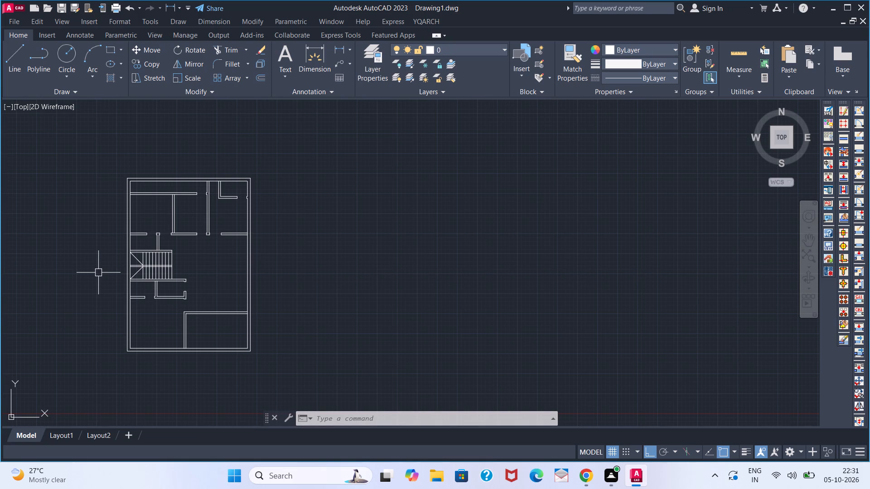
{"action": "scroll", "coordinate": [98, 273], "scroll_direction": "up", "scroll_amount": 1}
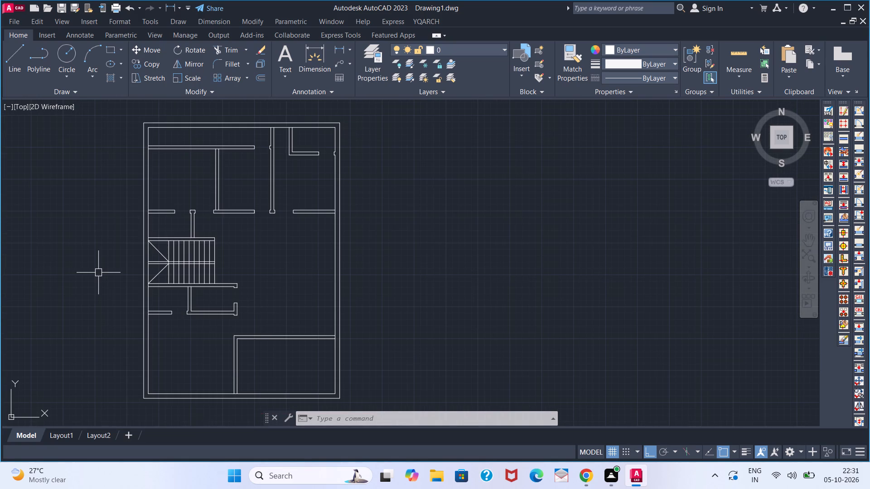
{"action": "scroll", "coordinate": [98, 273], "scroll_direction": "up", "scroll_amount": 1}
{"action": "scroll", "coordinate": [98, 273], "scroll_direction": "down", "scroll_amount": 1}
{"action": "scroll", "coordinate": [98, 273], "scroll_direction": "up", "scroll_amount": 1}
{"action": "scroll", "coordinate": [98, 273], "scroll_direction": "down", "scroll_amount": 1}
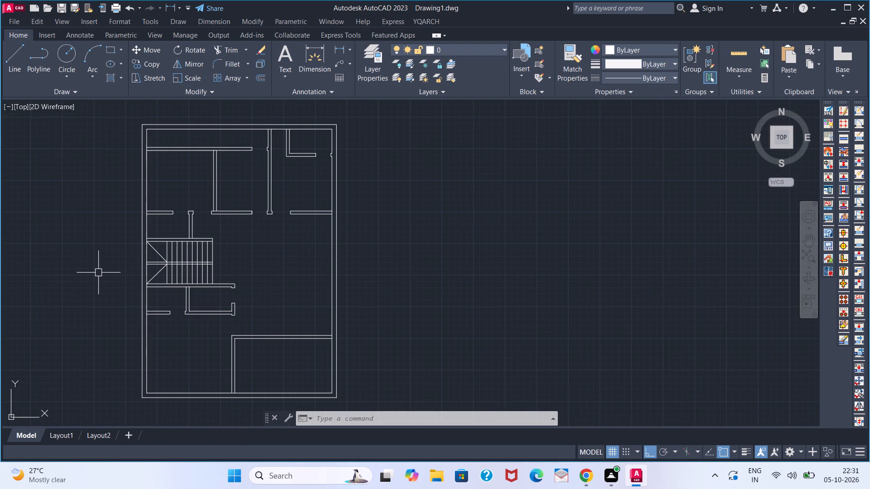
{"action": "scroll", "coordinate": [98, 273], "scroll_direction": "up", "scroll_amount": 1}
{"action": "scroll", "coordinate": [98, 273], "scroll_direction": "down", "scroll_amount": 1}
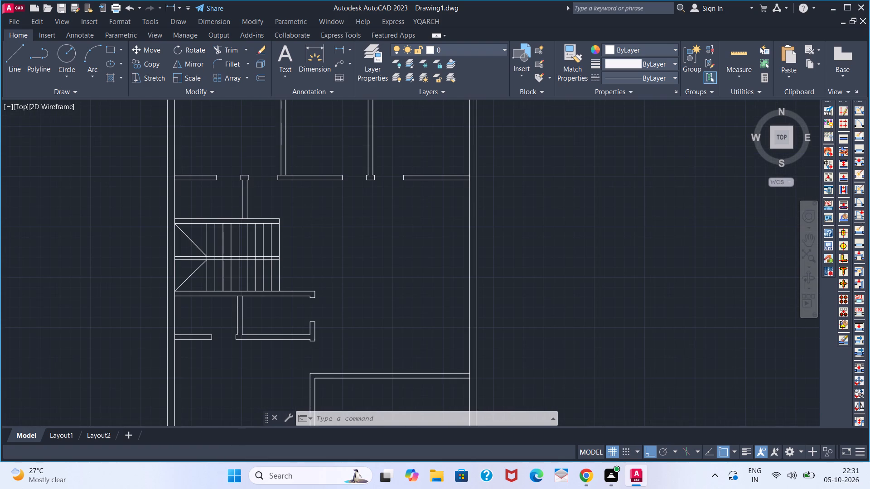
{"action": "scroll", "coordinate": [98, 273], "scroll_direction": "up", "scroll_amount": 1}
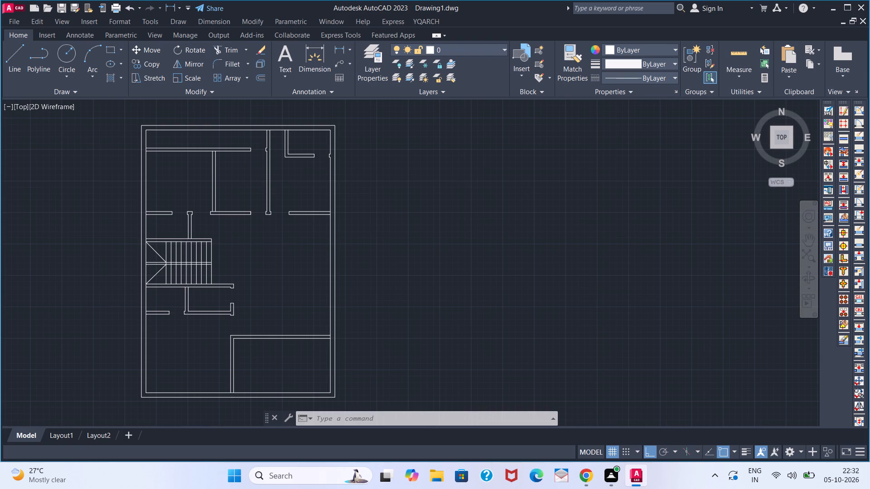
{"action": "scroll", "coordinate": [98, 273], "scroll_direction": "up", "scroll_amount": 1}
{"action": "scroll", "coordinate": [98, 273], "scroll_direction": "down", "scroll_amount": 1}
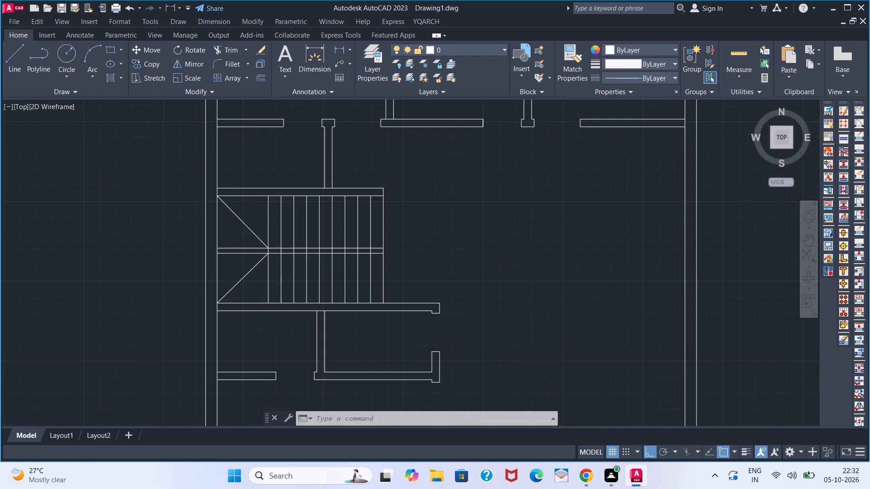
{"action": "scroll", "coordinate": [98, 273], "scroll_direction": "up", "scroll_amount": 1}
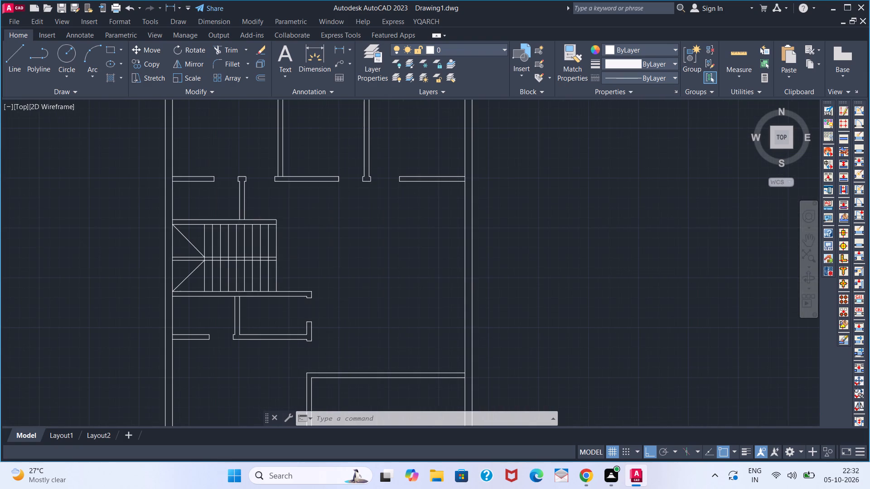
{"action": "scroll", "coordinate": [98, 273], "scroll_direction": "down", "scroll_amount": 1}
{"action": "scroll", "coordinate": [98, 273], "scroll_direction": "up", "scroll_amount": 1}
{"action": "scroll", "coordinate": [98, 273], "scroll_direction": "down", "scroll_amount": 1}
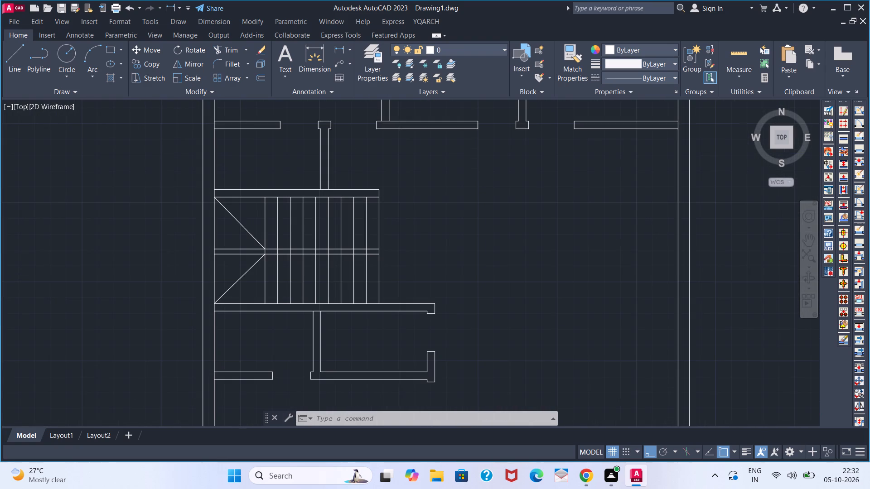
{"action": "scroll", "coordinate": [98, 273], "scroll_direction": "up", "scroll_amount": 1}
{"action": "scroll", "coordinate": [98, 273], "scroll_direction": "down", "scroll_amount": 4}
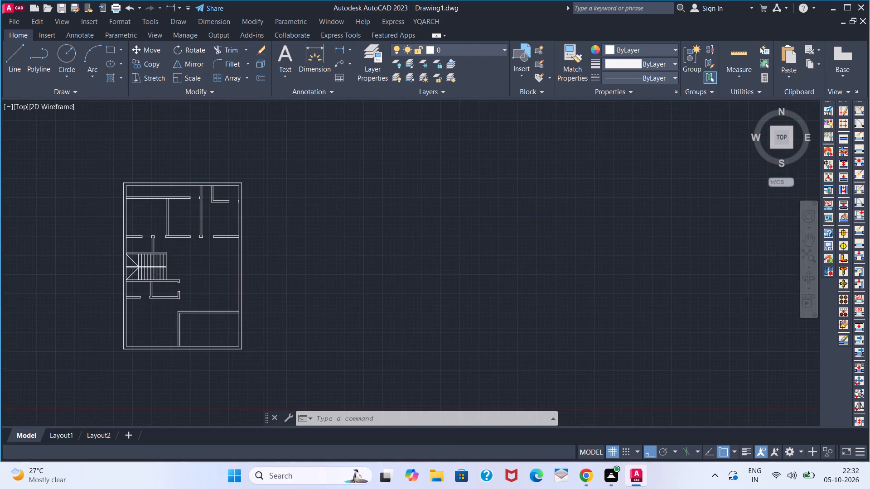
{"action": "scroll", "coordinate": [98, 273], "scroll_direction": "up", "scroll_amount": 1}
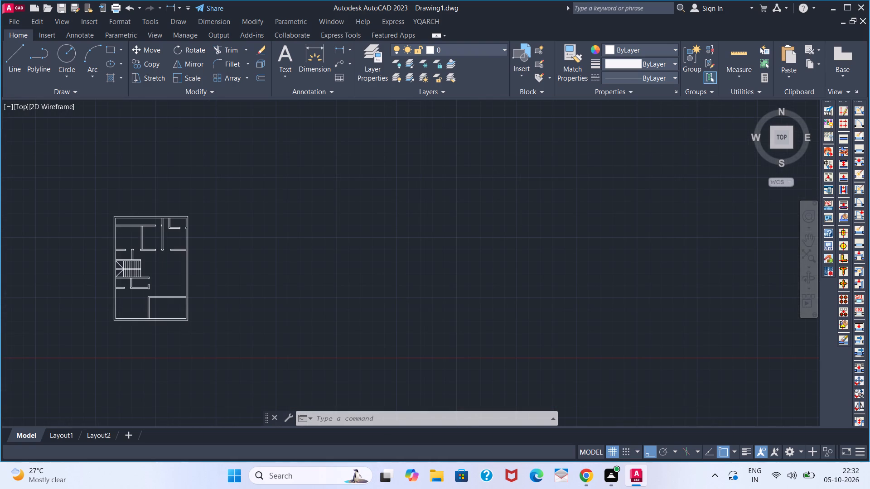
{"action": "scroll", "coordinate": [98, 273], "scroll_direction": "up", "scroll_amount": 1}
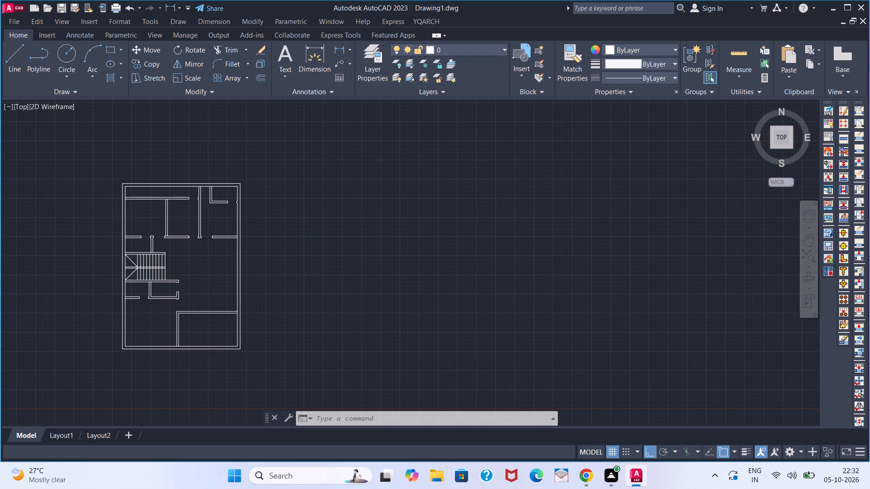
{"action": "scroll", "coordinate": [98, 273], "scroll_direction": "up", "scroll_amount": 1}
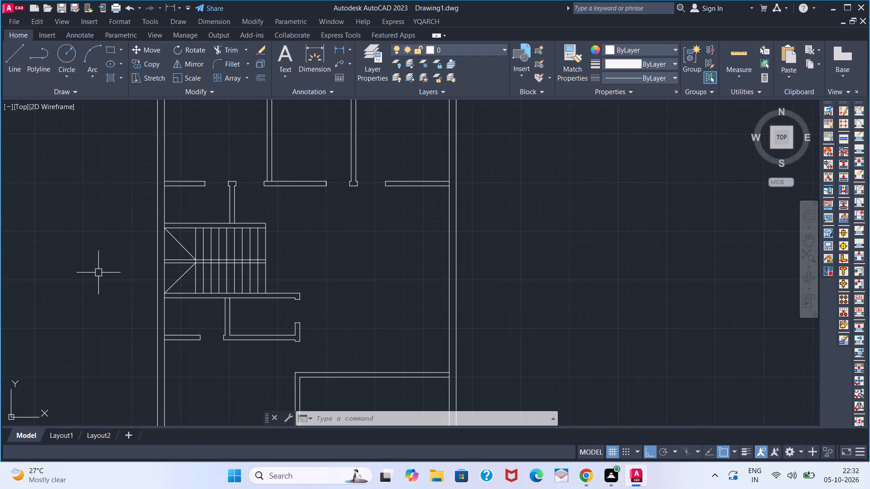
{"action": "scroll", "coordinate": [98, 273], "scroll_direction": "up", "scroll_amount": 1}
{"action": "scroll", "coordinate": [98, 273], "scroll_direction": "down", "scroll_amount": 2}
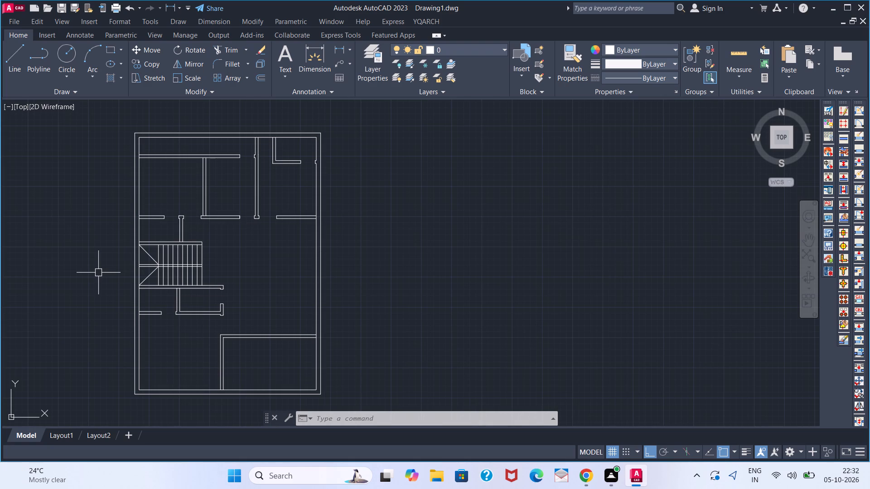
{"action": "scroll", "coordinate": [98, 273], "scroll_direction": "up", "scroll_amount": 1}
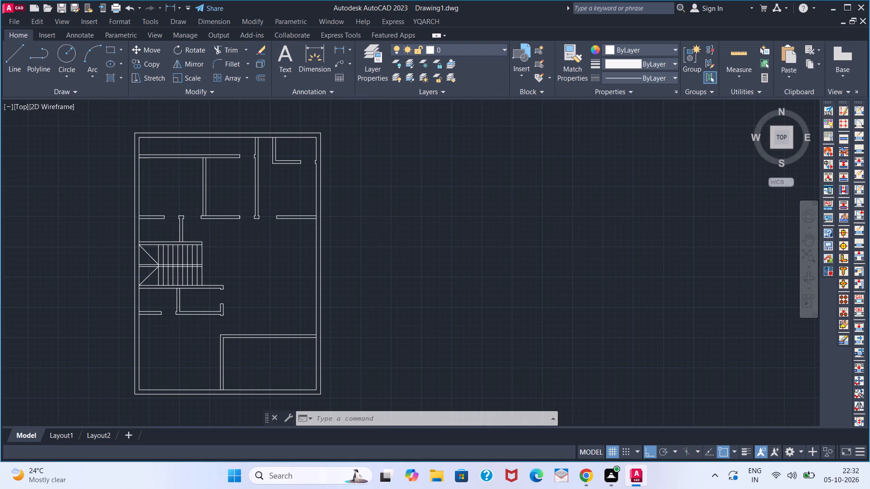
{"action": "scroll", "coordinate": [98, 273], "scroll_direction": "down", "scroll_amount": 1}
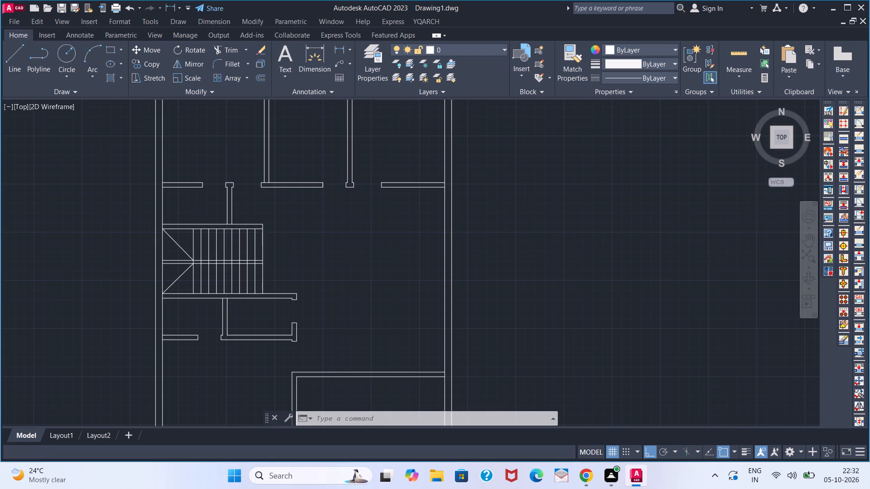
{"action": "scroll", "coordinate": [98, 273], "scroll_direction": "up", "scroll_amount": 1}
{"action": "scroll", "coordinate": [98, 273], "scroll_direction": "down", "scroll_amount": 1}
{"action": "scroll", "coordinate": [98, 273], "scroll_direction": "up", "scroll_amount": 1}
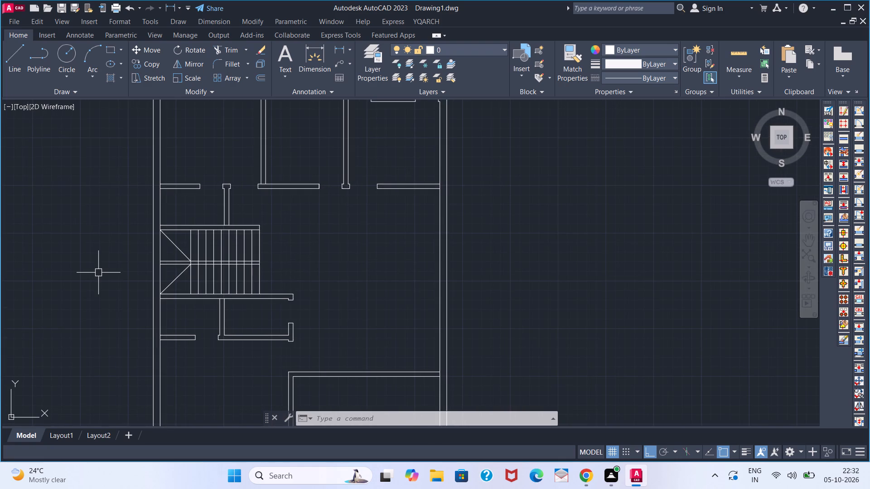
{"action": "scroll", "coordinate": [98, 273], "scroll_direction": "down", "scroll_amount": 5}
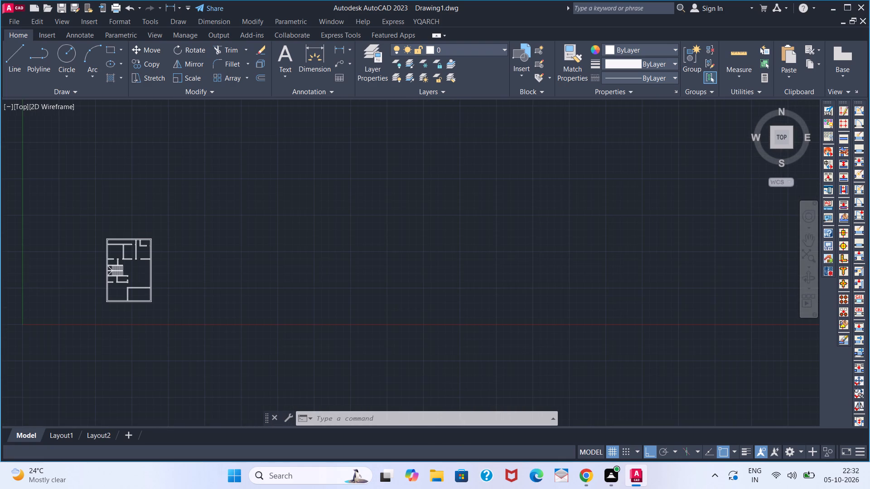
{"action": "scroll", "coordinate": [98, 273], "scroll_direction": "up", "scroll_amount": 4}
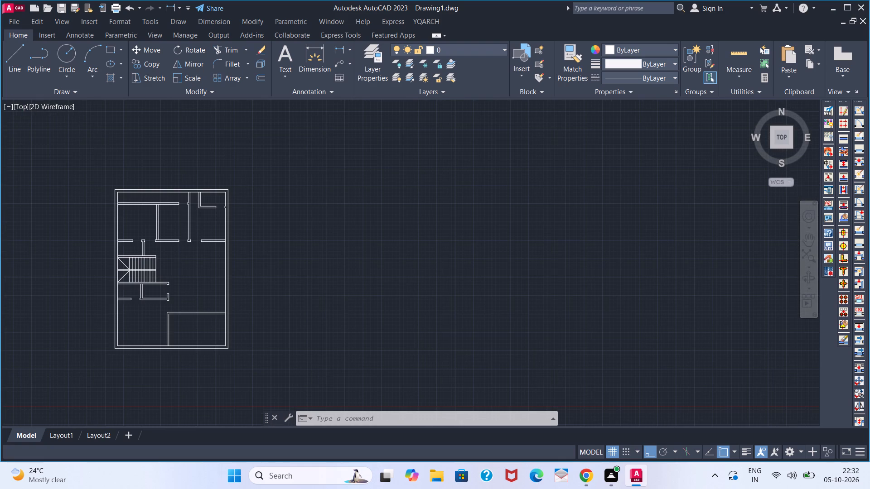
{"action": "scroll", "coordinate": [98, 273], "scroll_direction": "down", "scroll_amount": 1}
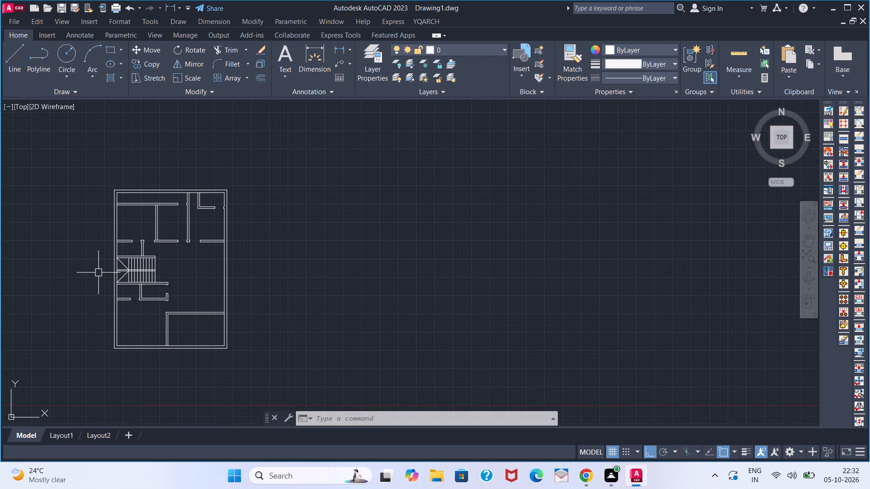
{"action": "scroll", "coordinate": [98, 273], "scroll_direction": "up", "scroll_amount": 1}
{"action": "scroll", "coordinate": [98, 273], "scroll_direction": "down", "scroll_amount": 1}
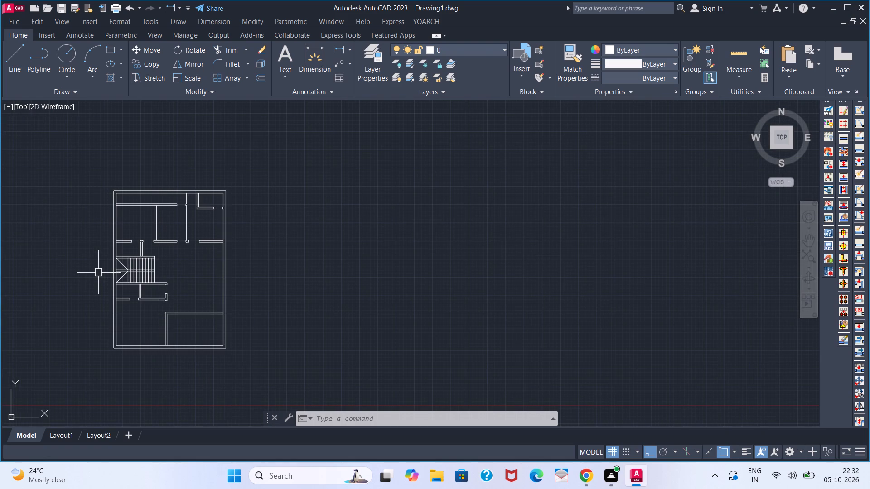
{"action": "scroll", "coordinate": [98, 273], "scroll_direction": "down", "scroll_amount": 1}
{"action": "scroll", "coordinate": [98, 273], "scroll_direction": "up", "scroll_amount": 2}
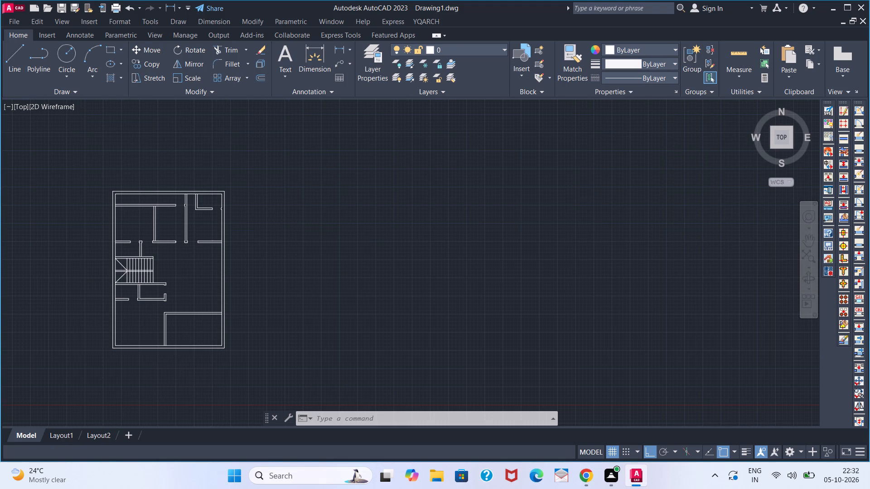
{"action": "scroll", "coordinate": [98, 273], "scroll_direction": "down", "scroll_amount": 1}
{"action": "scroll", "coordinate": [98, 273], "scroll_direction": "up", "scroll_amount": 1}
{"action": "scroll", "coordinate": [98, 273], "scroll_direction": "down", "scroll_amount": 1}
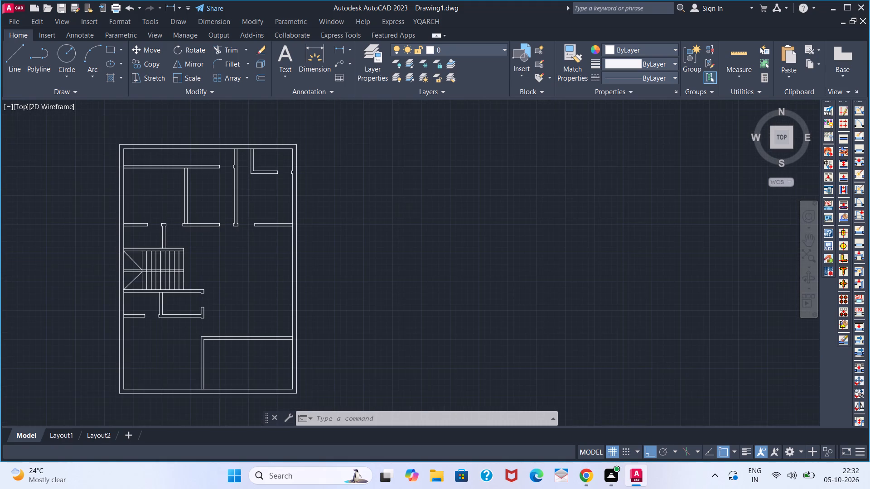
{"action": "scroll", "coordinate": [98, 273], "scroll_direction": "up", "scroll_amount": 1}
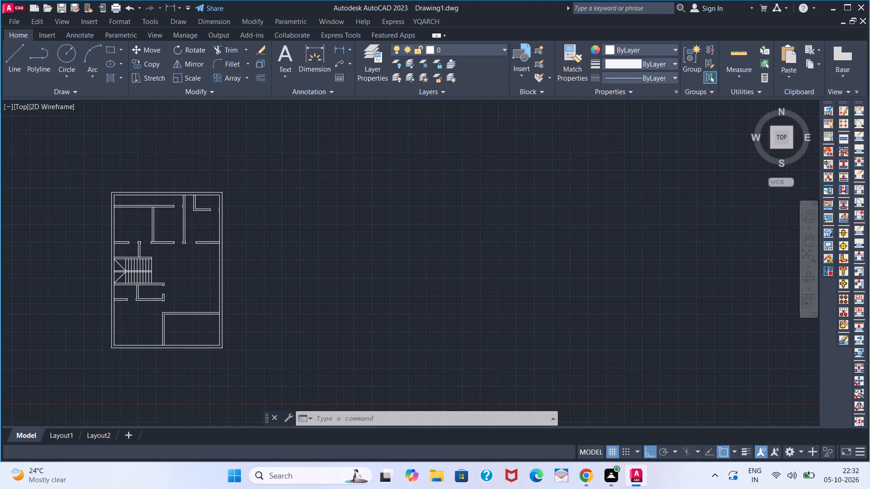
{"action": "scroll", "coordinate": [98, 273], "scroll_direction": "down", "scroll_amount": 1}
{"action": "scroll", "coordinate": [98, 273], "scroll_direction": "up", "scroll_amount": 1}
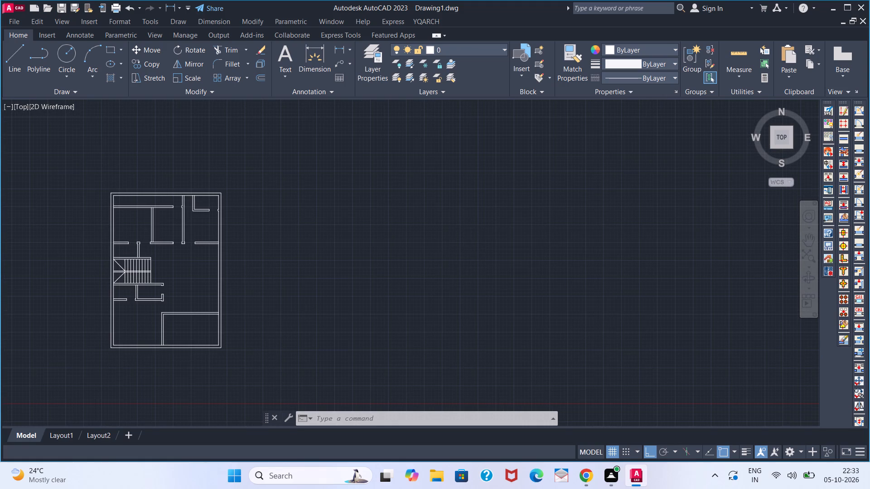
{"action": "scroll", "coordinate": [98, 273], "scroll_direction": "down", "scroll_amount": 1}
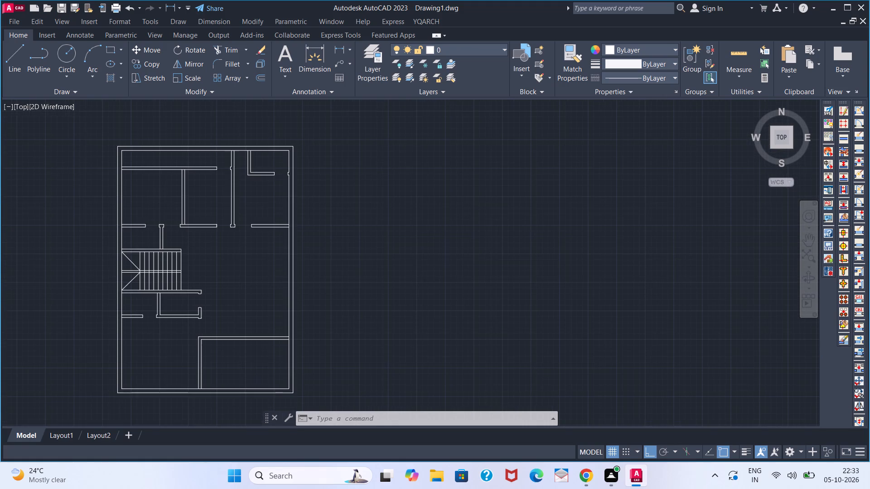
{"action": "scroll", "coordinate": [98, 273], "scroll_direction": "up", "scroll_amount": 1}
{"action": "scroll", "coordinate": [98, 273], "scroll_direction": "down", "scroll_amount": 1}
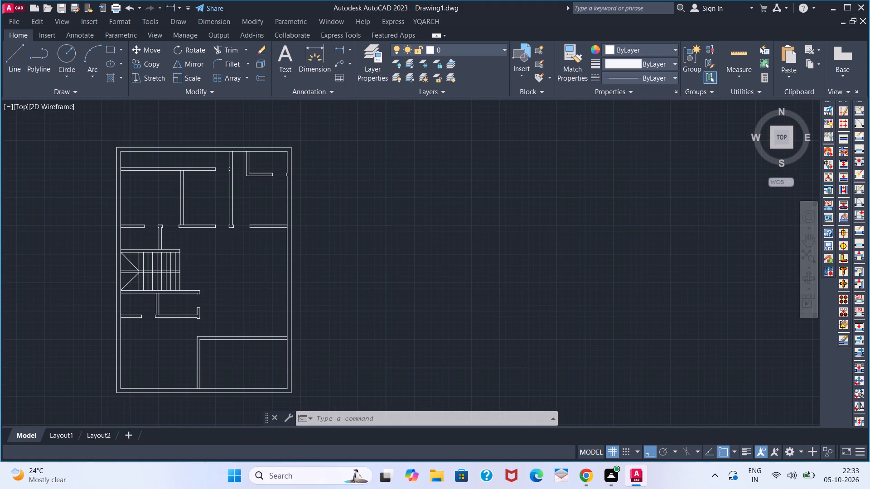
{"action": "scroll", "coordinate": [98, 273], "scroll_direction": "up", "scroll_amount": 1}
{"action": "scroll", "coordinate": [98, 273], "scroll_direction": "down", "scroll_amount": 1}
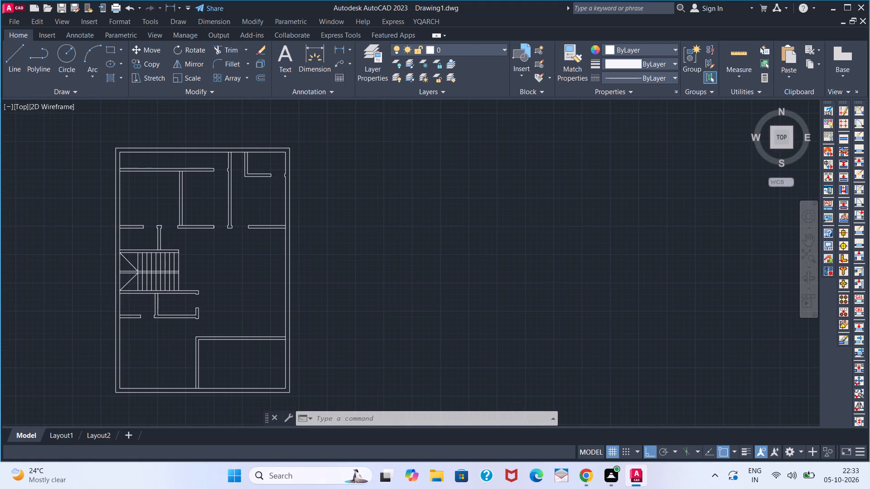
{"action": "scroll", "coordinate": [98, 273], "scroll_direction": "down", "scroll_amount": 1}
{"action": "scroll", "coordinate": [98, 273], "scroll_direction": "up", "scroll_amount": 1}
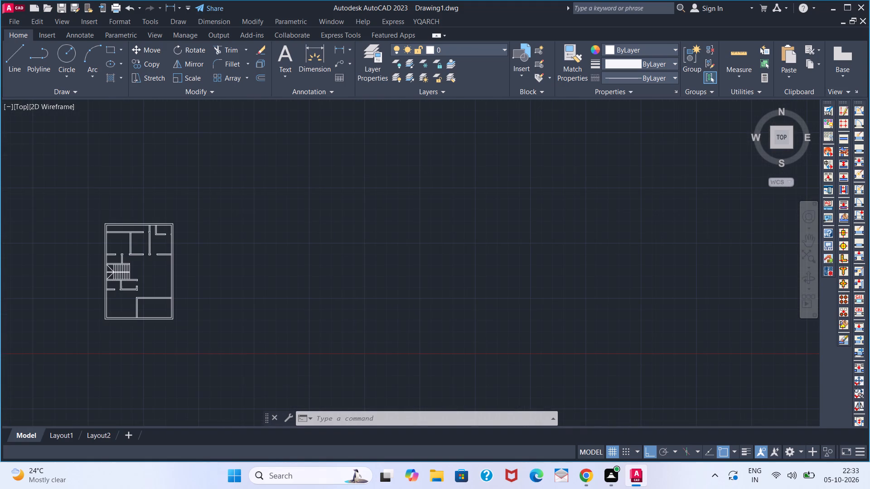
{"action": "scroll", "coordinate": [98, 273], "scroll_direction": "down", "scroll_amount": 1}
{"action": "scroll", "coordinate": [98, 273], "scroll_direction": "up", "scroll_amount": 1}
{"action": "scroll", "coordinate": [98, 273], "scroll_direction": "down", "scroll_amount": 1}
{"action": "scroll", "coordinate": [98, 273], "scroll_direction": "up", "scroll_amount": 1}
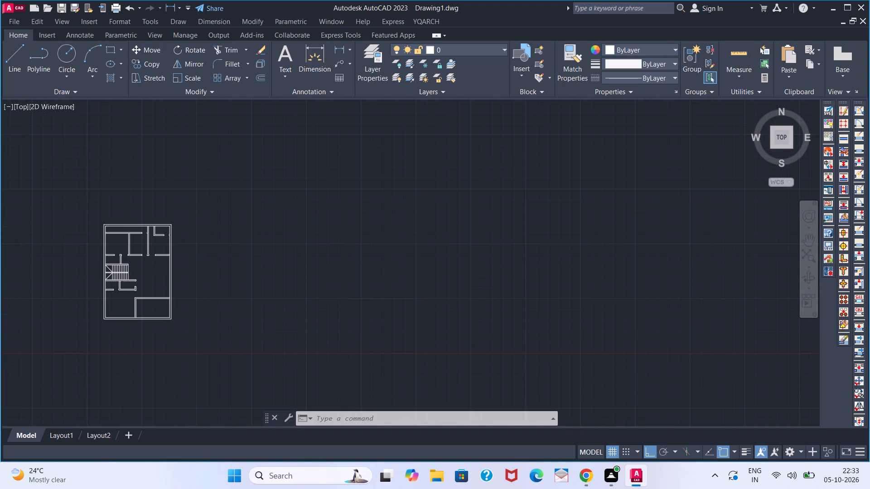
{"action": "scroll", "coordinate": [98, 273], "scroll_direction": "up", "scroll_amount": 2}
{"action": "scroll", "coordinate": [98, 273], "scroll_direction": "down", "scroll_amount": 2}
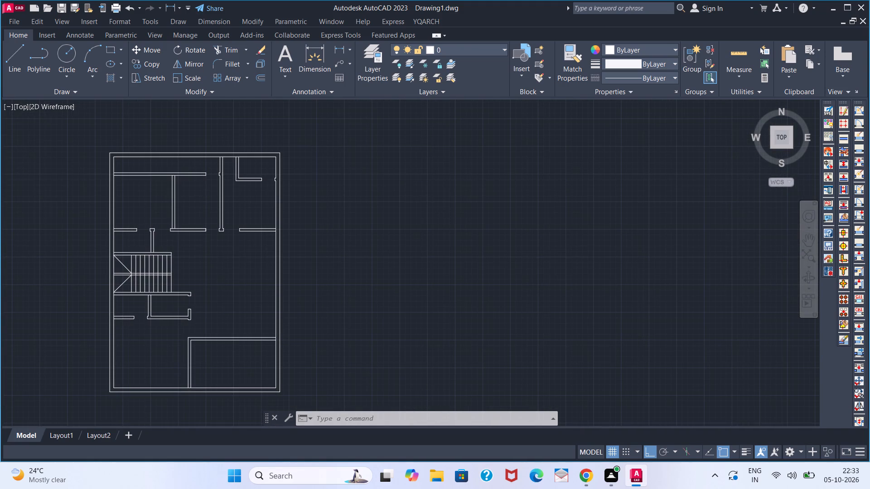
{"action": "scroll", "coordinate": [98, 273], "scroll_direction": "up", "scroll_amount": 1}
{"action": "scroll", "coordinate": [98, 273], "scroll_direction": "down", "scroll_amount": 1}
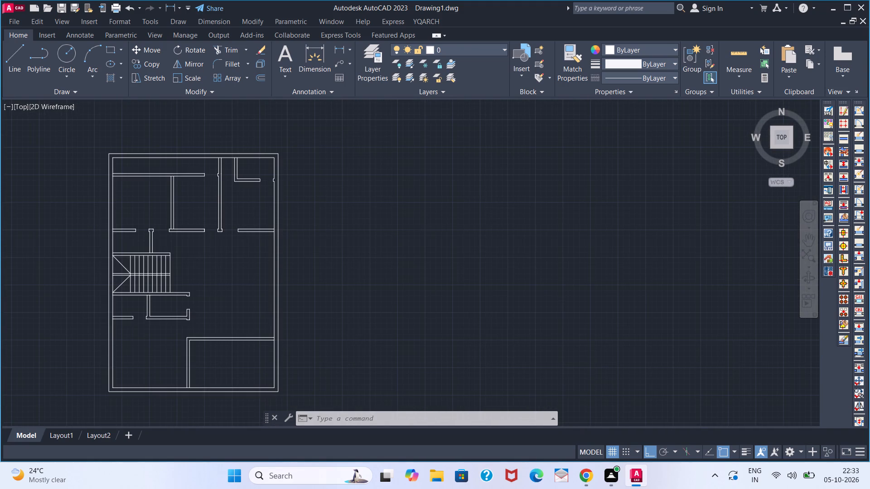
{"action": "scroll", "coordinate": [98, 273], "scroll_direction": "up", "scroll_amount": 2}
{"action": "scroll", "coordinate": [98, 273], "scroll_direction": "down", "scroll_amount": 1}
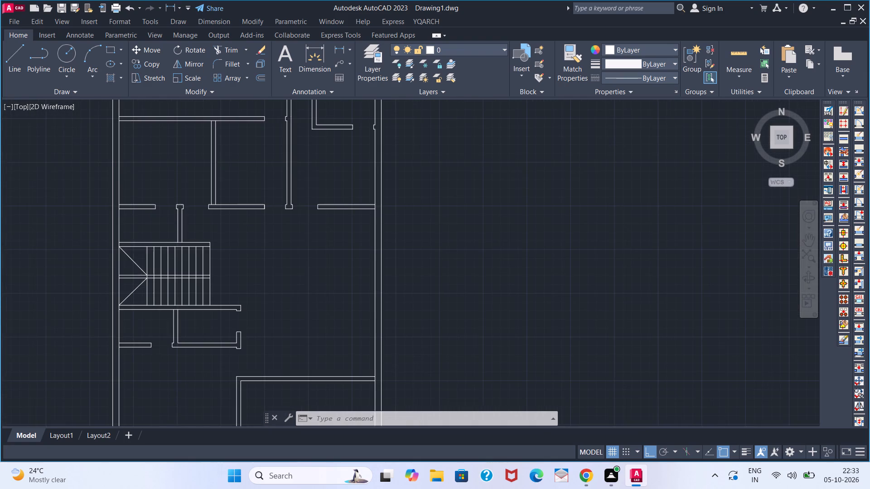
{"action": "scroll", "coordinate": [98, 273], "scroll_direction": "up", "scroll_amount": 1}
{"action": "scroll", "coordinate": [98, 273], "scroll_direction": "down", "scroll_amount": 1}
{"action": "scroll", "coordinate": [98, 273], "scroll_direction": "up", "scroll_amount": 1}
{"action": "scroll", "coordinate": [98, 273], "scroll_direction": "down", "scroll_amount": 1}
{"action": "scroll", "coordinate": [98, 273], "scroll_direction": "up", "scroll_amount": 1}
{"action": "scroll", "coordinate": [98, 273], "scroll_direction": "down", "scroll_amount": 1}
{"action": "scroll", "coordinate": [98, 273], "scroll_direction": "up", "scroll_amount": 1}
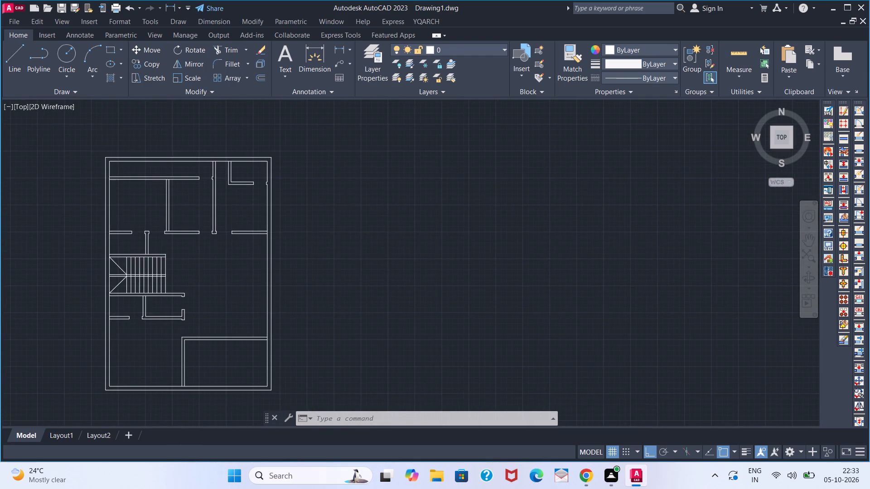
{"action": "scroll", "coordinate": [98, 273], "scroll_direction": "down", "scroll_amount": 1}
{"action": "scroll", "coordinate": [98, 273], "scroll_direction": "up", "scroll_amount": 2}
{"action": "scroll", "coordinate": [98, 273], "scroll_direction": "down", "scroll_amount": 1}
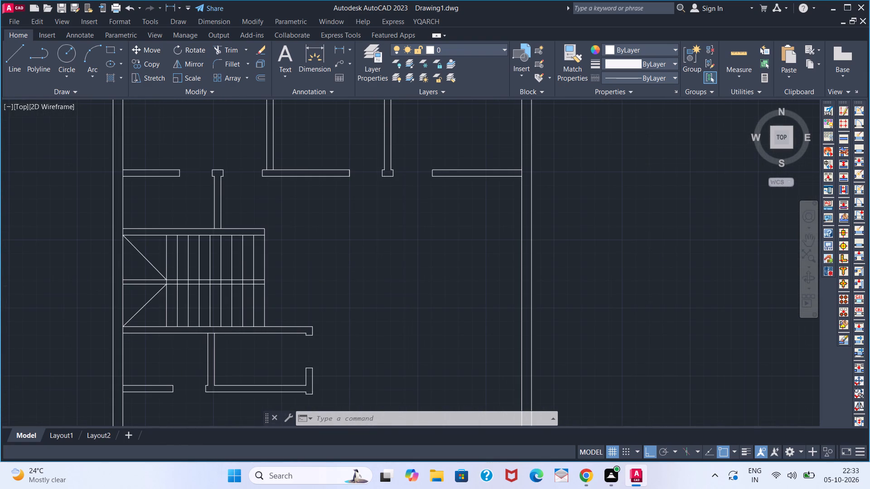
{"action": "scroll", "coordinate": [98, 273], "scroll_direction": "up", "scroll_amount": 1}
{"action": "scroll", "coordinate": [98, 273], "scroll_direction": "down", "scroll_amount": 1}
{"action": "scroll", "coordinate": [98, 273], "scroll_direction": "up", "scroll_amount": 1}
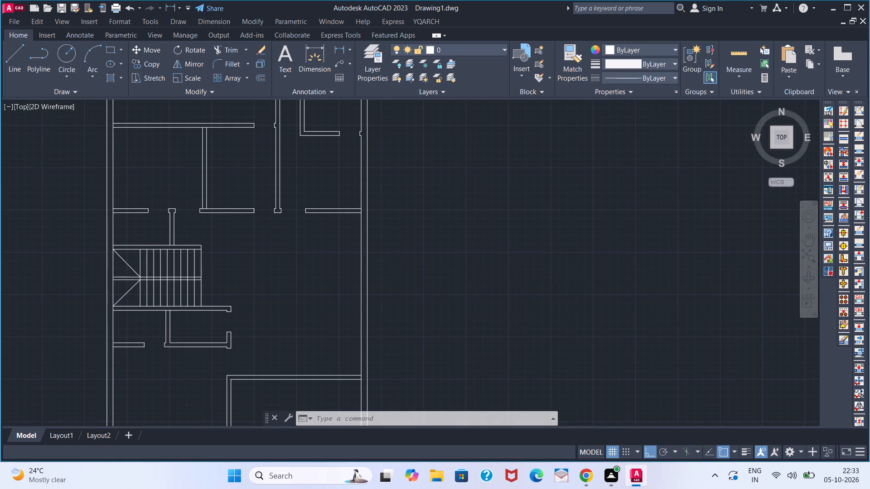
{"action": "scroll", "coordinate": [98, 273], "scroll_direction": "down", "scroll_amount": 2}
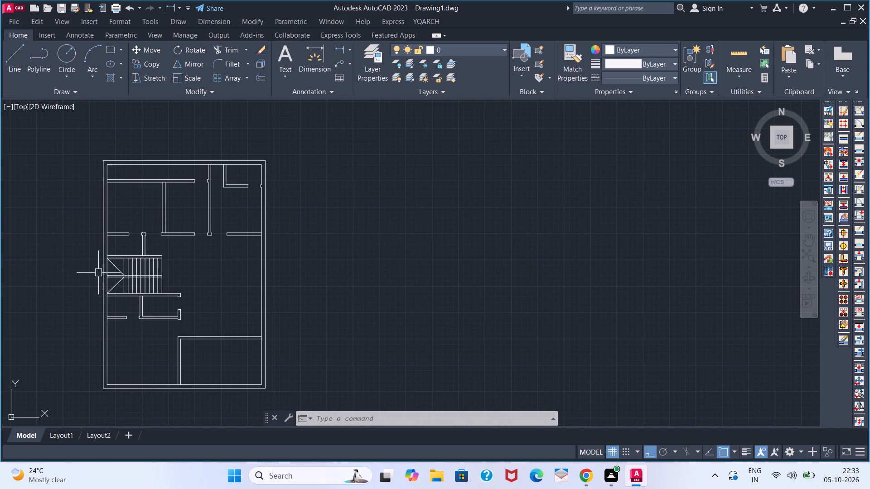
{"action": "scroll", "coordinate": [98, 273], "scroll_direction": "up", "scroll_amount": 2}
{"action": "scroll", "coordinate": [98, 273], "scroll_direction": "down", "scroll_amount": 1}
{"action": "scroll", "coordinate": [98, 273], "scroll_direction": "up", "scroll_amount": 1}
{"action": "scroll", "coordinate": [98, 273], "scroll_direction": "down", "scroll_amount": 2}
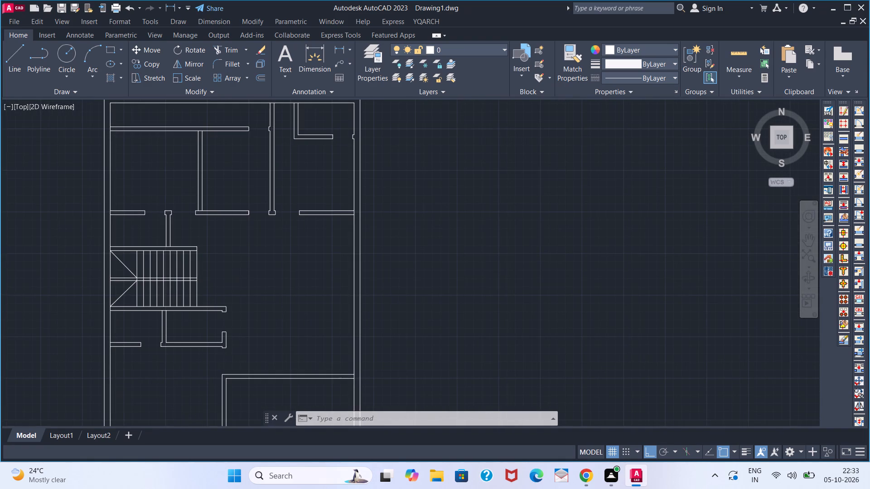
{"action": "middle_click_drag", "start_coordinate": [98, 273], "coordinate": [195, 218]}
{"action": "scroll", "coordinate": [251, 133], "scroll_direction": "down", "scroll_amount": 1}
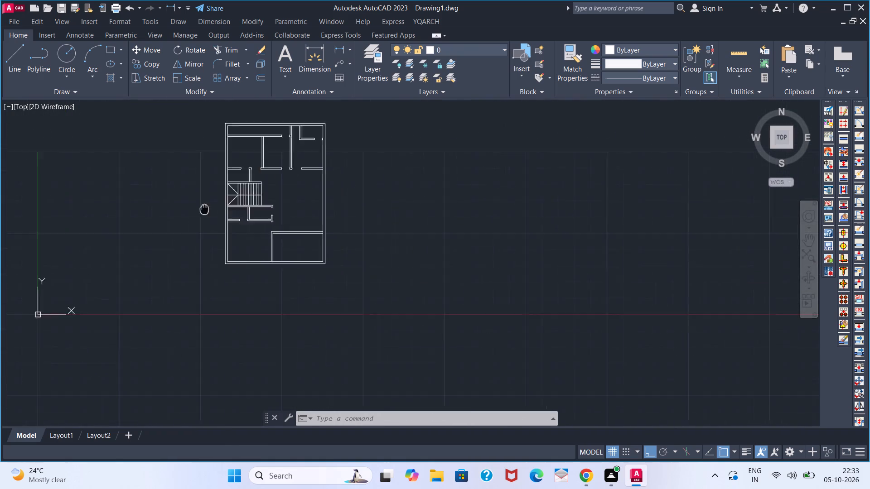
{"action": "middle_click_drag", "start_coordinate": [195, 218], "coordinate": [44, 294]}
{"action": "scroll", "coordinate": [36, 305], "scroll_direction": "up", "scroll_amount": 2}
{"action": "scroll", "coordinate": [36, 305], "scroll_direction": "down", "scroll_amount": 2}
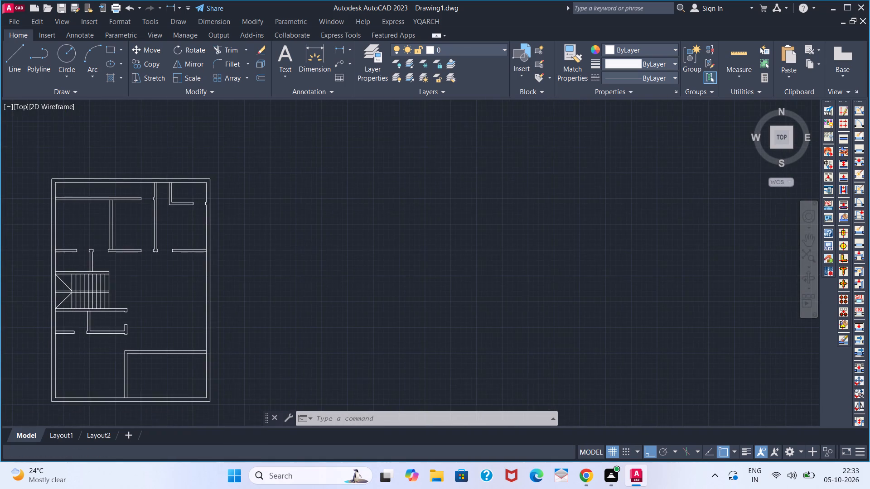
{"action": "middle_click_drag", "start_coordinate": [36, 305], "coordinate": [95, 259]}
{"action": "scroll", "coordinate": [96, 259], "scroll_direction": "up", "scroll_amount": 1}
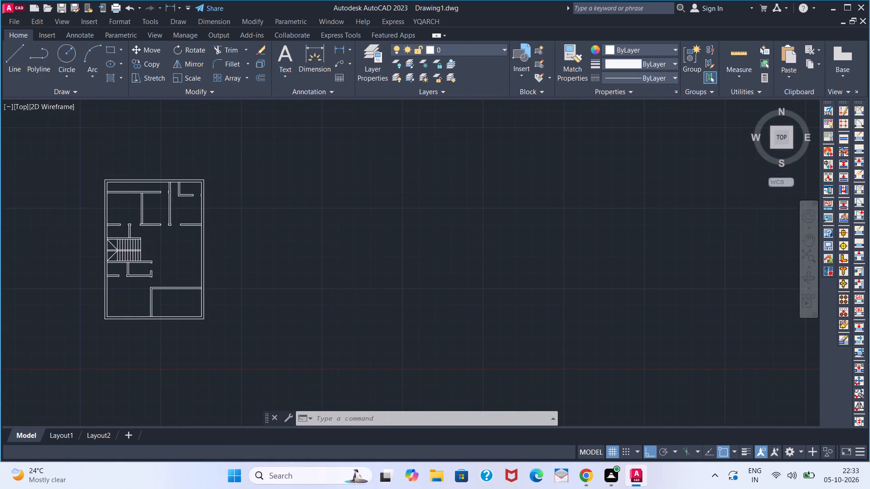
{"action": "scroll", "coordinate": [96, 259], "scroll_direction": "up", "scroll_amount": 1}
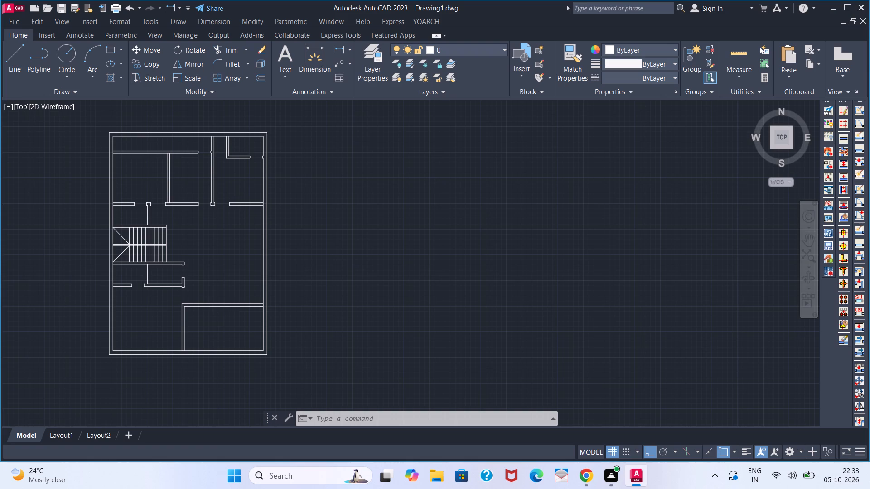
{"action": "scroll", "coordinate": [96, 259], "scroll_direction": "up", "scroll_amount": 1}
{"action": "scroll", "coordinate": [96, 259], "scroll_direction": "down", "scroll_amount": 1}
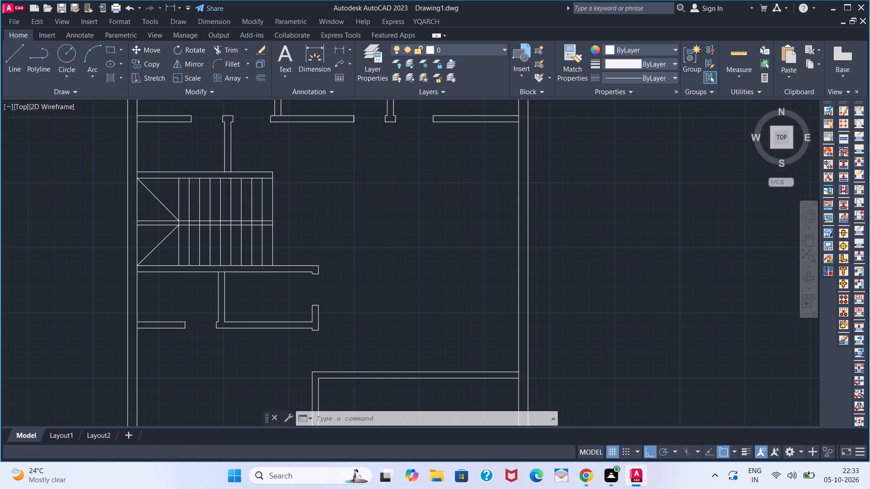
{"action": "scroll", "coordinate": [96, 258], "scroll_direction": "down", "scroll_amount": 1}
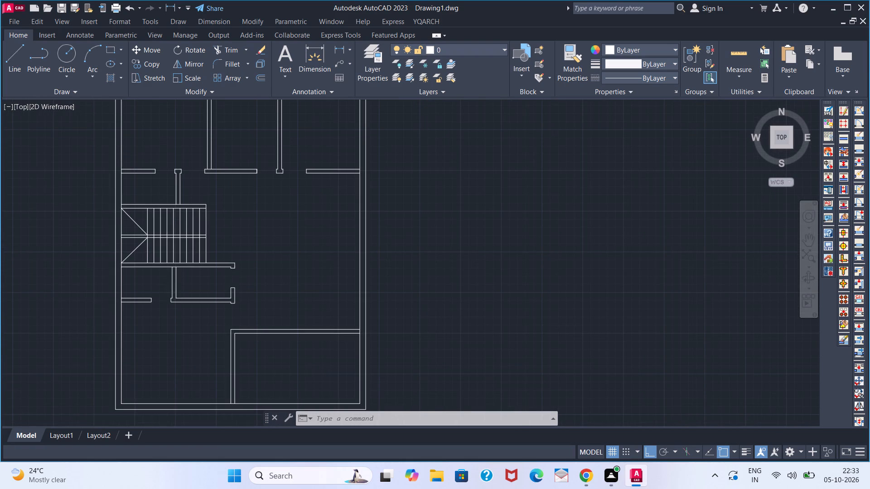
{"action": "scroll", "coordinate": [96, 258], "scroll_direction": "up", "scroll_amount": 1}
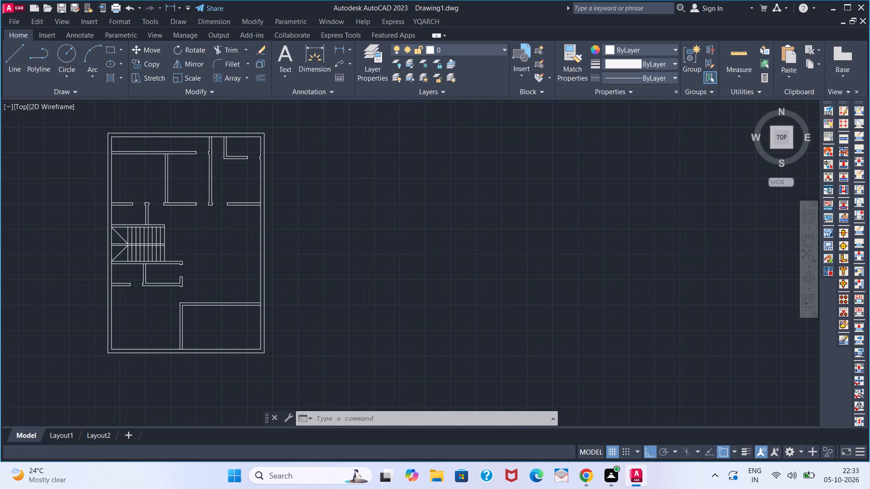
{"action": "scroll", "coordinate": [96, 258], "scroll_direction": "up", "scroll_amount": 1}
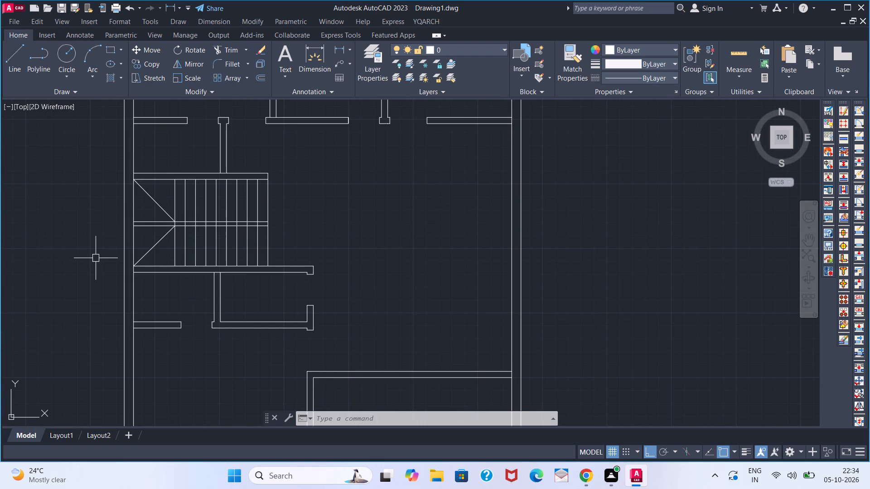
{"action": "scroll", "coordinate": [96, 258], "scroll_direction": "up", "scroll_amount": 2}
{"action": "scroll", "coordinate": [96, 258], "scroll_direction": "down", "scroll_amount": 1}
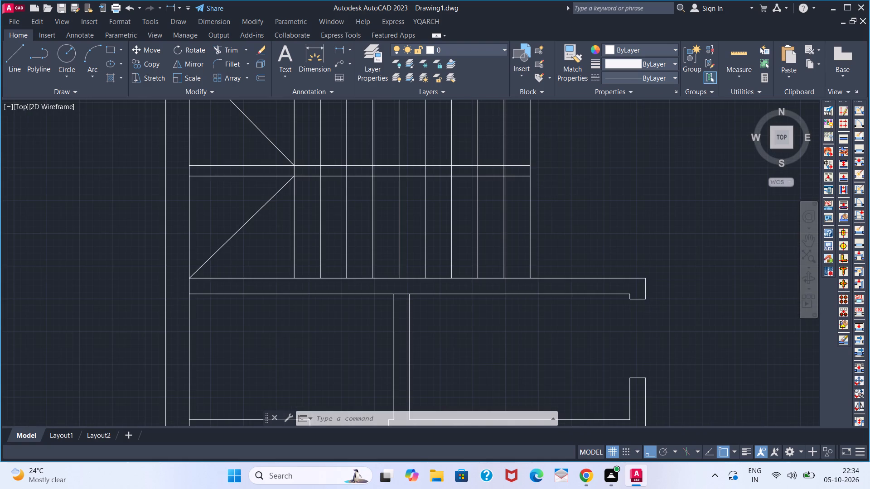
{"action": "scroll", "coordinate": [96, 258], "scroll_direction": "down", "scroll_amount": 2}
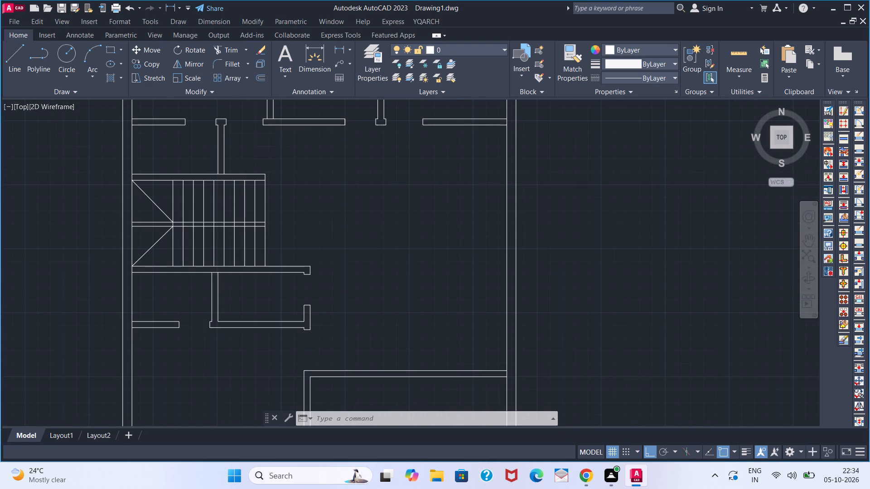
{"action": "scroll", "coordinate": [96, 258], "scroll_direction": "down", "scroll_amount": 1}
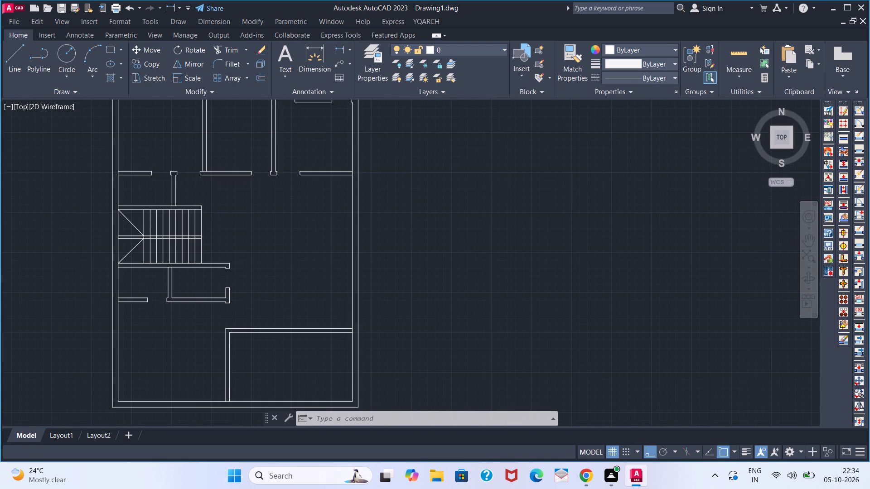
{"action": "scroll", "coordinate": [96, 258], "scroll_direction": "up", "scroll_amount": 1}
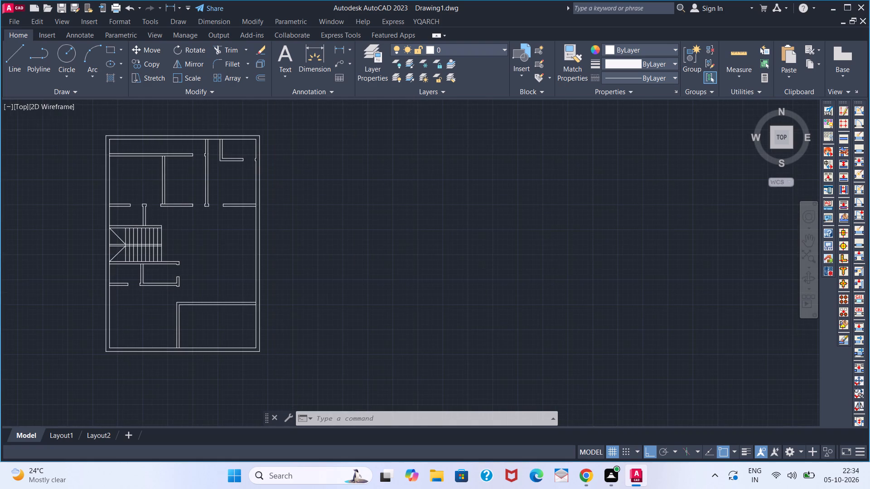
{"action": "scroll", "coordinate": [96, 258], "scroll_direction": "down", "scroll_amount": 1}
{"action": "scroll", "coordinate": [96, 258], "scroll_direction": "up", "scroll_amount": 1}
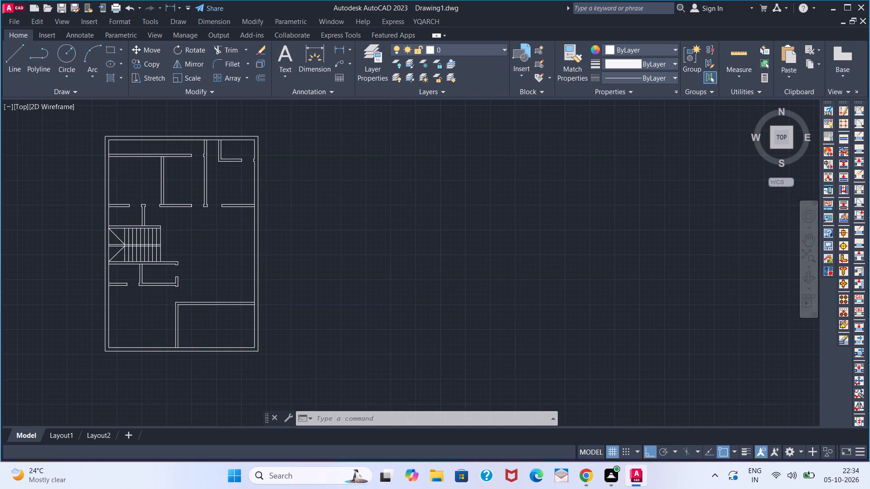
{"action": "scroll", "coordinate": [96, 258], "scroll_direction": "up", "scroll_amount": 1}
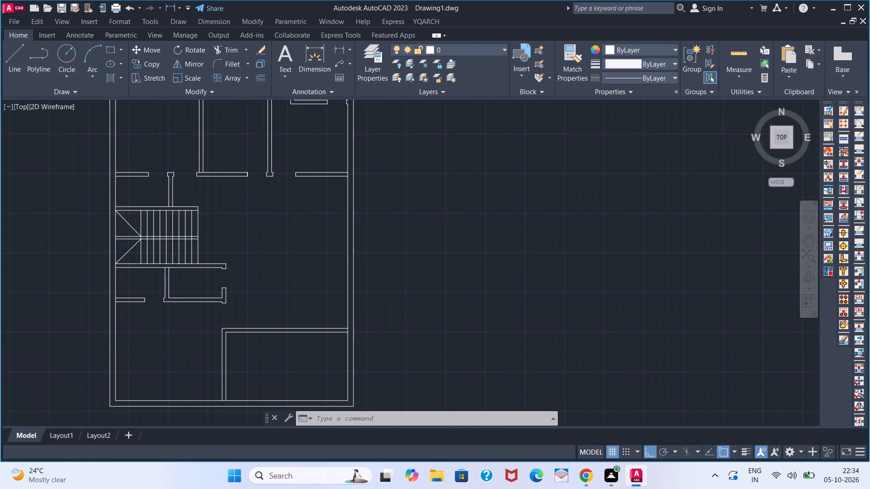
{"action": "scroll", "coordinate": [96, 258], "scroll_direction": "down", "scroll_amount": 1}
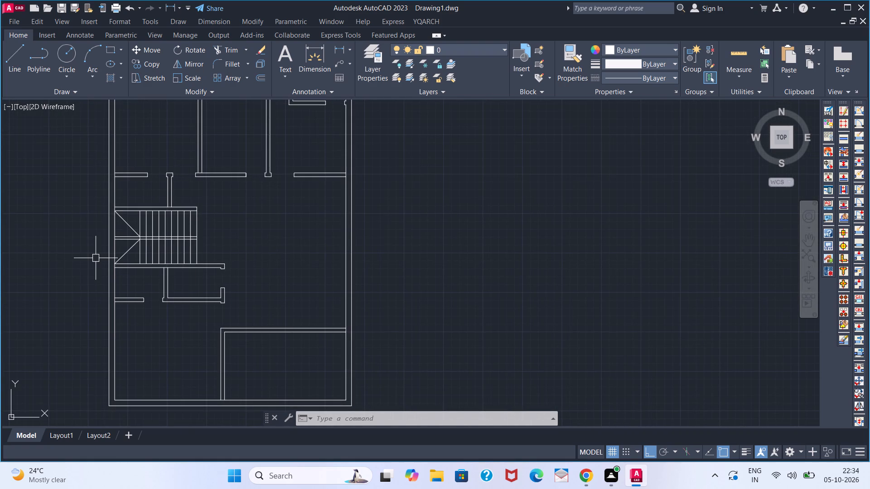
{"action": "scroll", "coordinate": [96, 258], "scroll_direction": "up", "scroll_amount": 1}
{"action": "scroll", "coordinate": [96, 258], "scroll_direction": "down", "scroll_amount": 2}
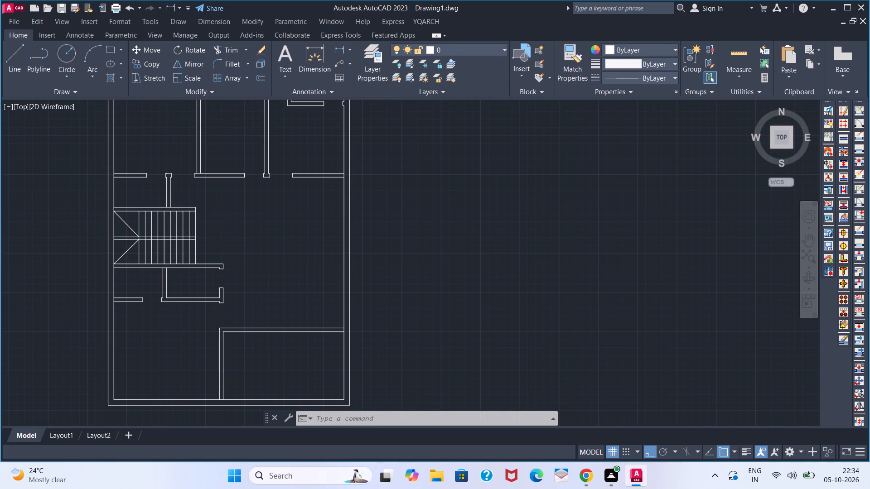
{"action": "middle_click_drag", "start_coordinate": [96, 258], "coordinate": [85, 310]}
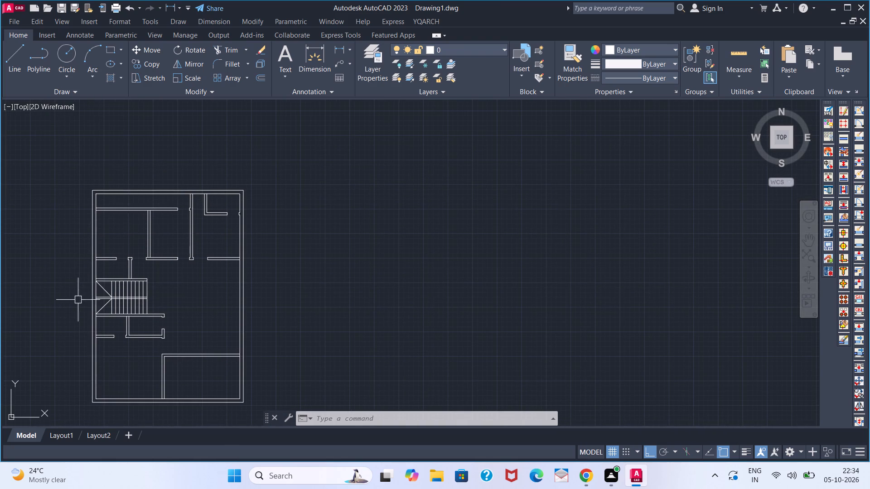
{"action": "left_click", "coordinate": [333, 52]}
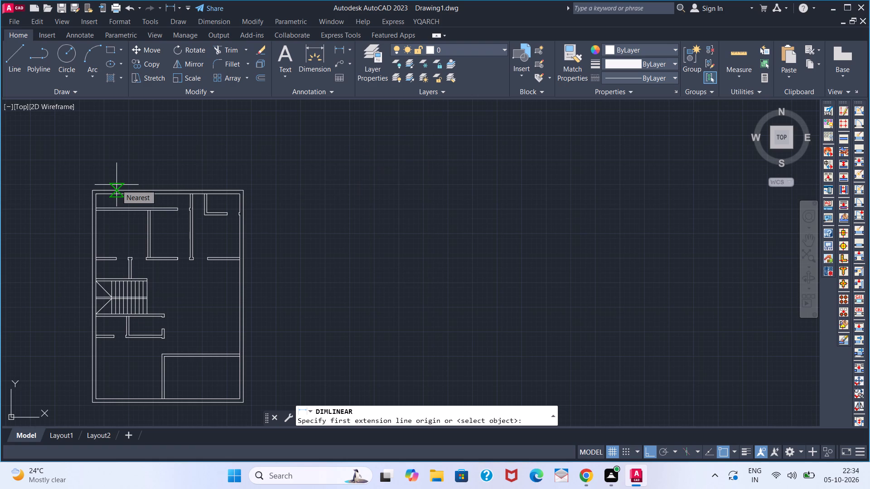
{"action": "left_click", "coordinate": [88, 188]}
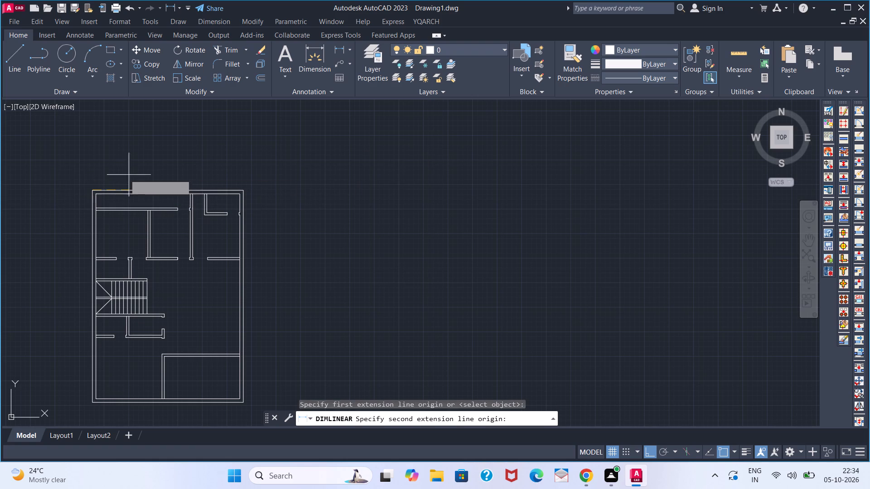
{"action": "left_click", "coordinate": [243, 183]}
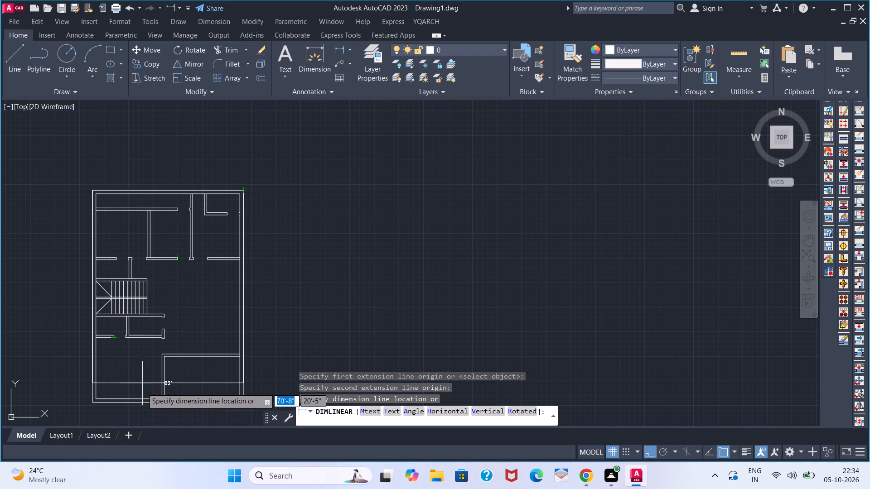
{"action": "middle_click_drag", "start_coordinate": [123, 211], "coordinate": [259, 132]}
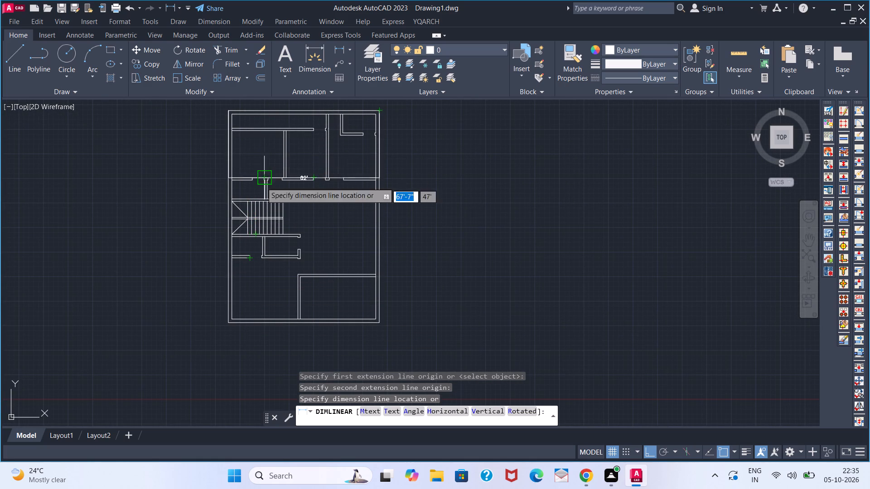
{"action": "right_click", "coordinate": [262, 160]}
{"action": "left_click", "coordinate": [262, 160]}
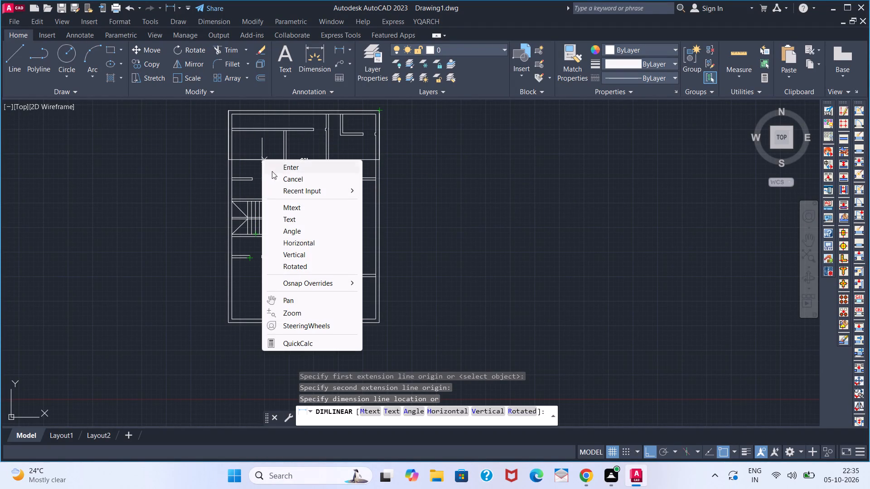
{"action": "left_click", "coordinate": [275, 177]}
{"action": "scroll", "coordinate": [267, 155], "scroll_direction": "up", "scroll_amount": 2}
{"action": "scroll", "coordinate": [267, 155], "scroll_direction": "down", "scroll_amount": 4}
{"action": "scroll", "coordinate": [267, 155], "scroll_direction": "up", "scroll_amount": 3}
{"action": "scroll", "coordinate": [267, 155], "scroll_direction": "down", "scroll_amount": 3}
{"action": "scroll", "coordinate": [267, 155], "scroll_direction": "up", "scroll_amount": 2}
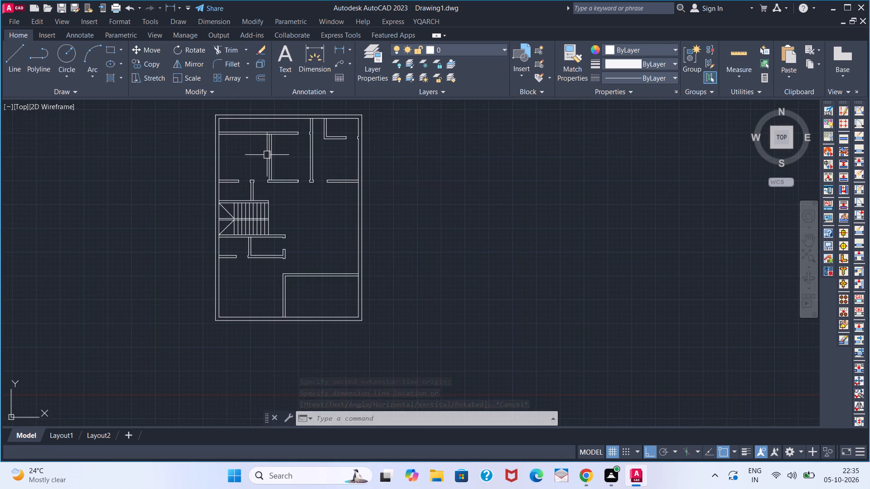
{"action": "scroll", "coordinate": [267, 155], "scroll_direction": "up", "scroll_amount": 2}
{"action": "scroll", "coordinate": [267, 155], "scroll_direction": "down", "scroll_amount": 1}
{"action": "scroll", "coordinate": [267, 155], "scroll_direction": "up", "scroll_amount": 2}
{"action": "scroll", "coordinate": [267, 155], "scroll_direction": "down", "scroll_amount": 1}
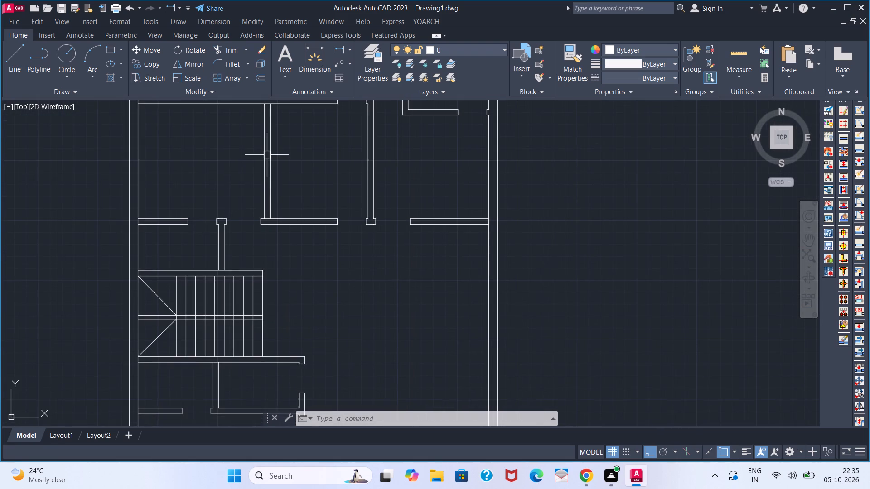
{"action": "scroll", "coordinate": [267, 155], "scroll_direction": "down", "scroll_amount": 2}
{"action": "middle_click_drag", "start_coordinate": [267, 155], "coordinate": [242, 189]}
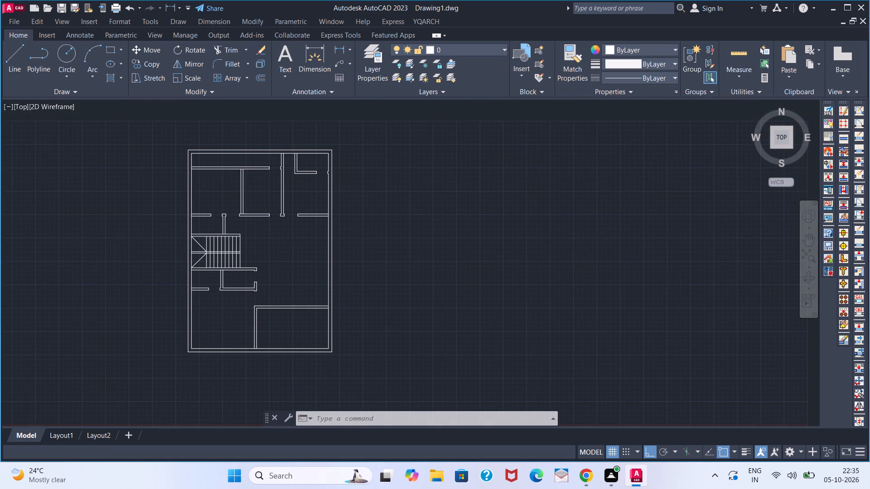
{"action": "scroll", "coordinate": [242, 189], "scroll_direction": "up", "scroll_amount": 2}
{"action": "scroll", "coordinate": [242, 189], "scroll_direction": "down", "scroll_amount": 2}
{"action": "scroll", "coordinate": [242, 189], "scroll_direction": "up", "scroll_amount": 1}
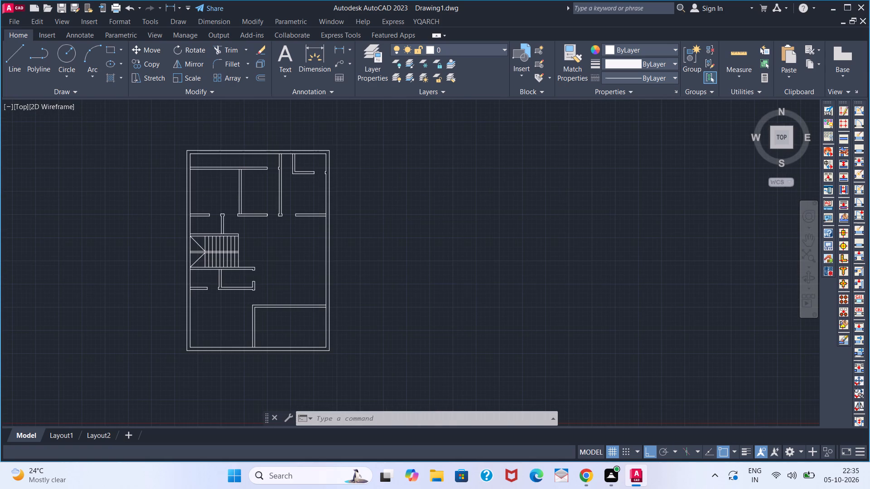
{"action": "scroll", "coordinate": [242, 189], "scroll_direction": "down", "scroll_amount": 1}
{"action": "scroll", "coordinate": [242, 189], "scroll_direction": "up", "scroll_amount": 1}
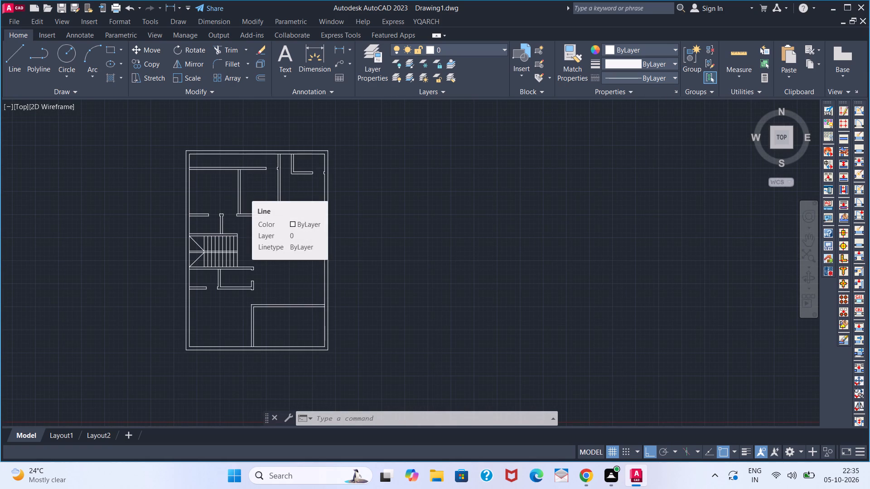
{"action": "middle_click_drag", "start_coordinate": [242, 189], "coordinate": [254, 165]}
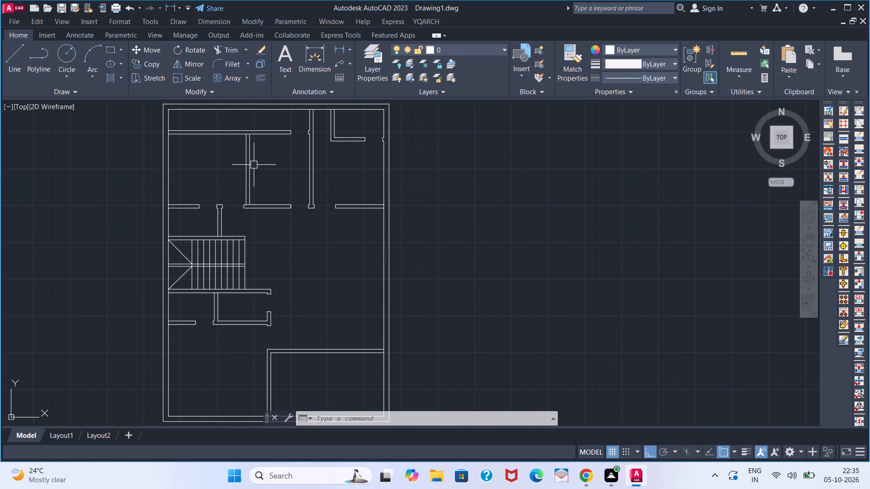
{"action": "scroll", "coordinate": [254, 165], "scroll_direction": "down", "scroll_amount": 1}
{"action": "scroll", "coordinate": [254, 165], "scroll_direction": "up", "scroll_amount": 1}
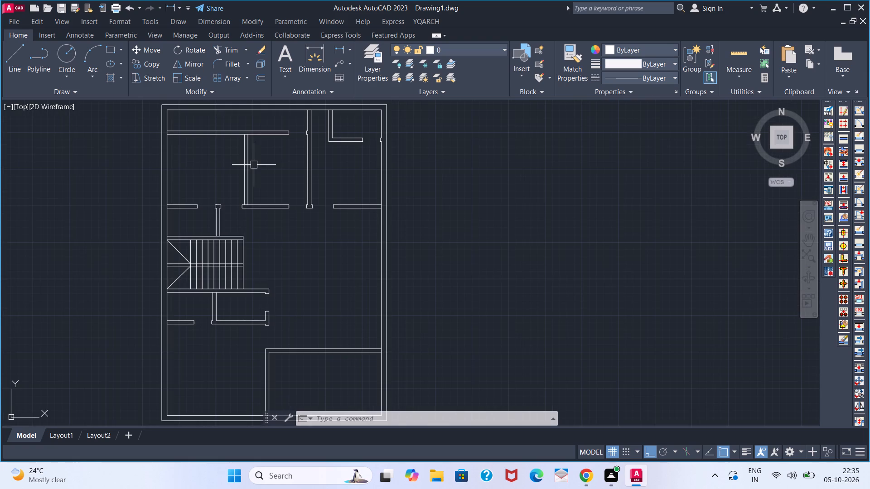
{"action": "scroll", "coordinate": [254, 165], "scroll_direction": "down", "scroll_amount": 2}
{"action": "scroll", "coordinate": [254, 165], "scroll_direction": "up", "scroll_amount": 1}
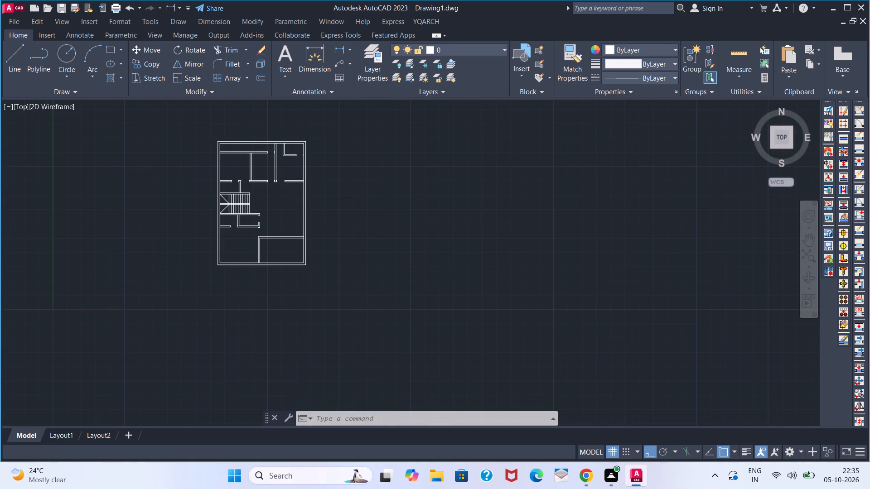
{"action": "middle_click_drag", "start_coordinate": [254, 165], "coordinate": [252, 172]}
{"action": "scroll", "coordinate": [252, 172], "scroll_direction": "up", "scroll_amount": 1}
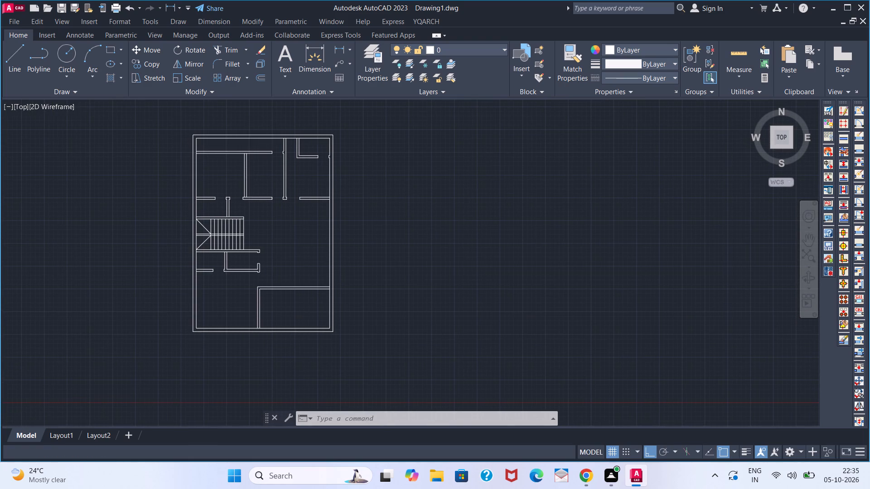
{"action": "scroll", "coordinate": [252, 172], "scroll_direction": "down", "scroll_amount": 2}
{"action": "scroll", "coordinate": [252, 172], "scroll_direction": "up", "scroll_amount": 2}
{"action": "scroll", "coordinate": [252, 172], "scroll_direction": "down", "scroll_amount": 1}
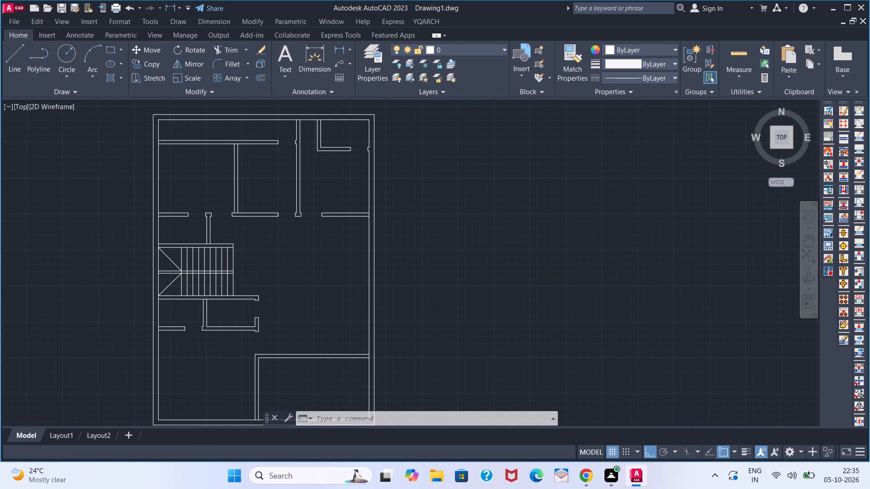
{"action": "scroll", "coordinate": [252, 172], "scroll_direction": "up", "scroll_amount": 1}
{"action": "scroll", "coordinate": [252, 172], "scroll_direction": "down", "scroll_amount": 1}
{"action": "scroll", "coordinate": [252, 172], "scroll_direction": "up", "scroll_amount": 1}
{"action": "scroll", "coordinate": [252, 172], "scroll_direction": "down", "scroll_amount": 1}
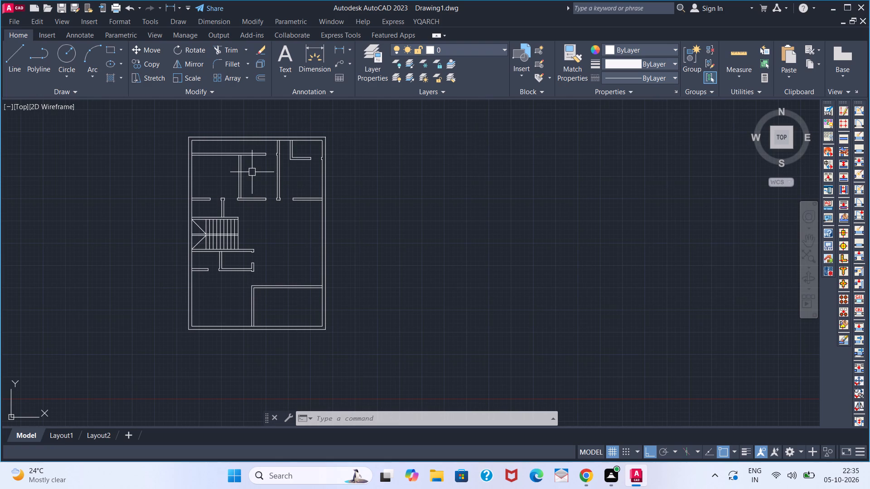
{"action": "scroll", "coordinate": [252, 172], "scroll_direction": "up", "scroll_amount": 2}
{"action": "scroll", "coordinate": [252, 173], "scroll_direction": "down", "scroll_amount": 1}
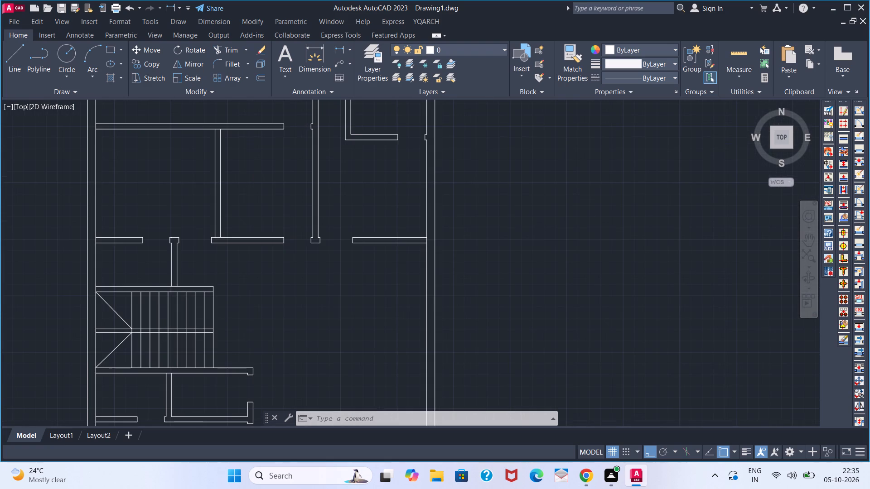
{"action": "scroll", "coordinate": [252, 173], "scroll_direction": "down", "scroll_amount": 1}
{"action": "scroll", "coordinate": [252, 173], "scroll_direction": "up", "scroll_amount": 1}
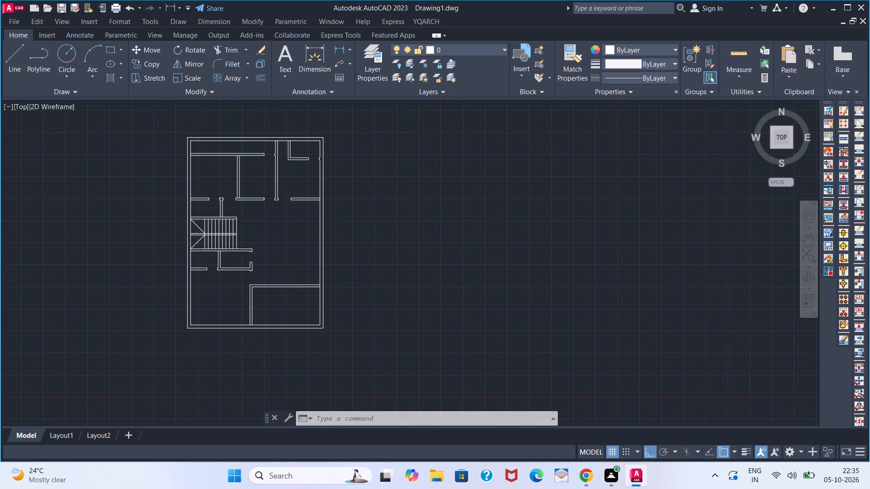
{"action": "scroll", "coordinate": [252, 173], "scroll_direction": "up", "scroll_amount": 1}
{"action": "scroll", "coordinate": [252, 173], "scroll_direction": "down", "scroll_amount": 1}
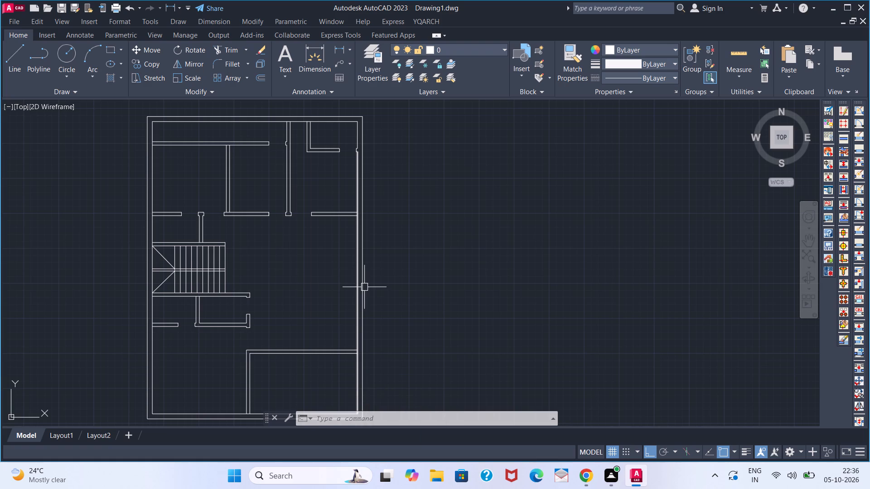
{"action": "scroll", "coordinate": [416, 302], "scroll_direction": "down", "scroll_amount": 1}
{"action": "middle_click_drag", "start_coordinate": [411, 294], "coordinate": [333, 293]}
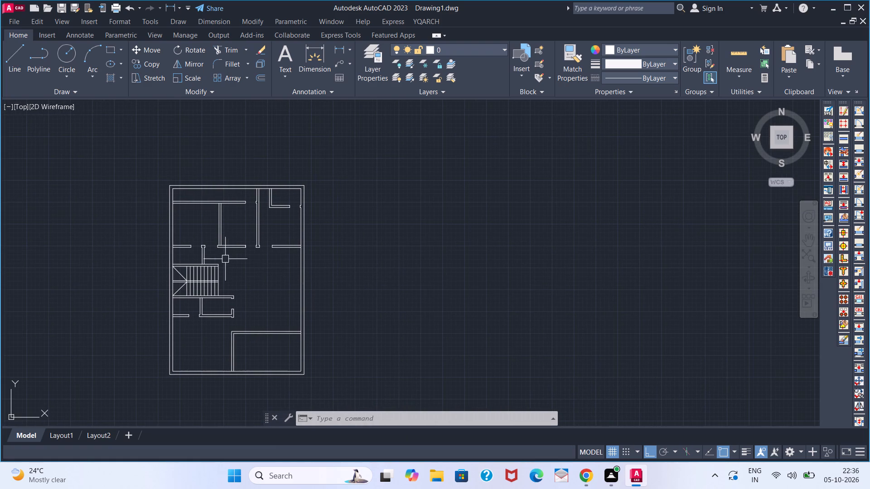
Draw a 4' guide line along the west wall's inner face above the stairs and a 9" line across the wall at its midpoint.
{"action": "scroll", "coordinate": [164, 231], "scroll_direction": "up", "scroll_amount": 2}
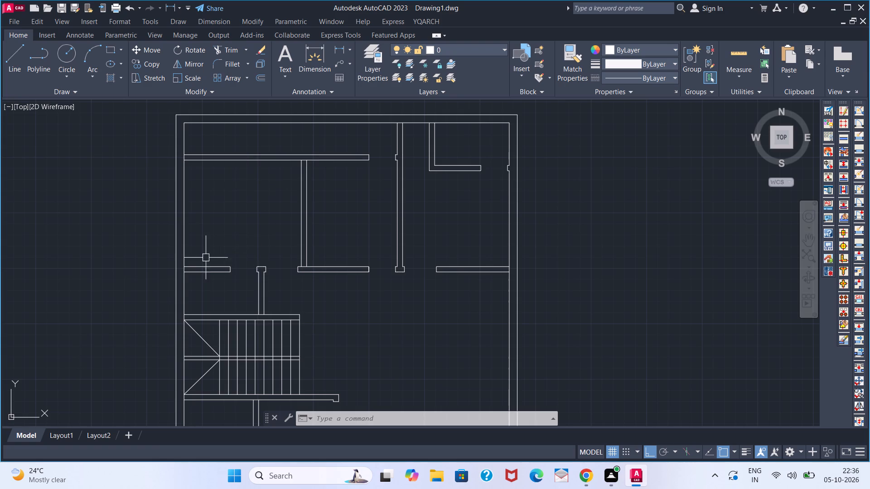
{"action": "key", "text": "l"}
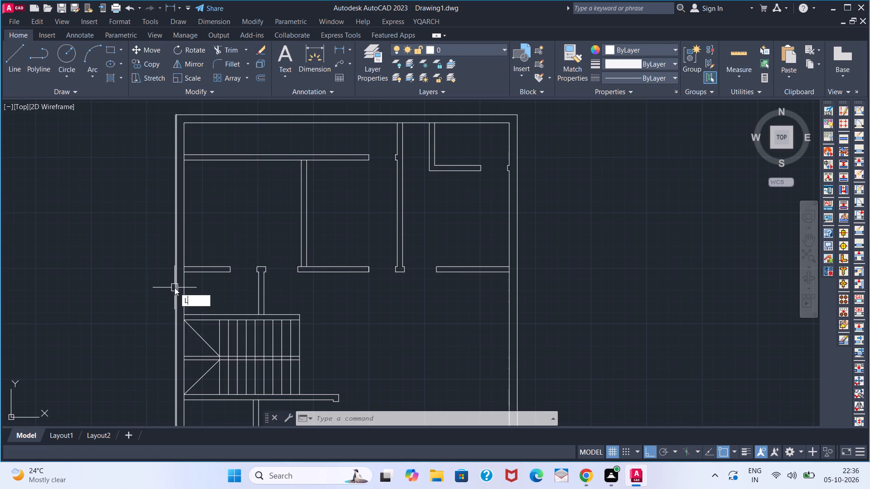
{"action": "key", "text": "Return"}
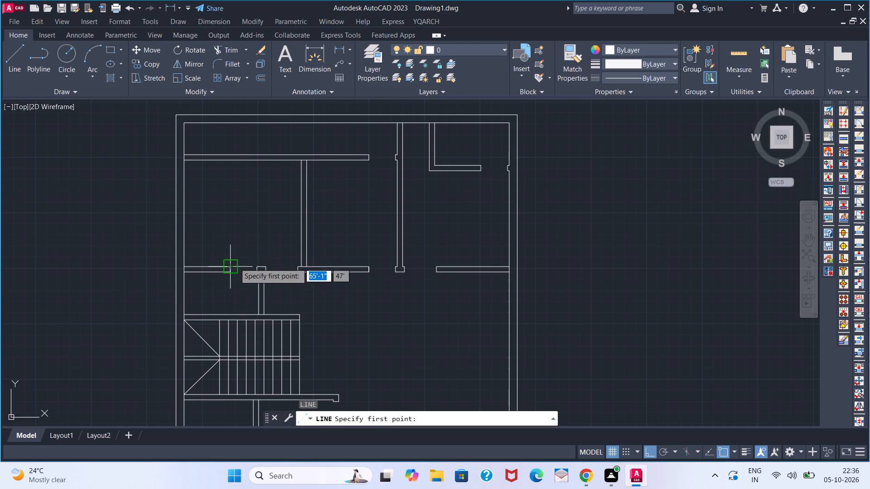
{"action": "left_click", "coordinate": [184, 315]}
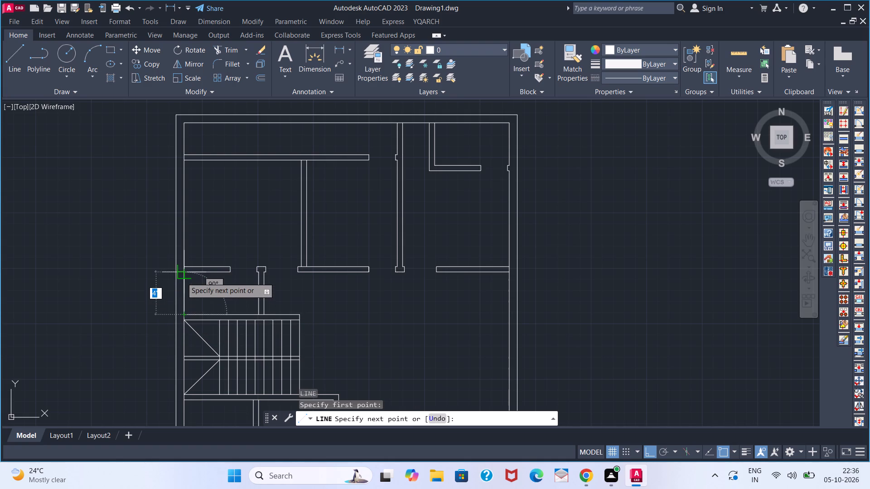
{"action": "left_click", "coordinate": [182, 278]}
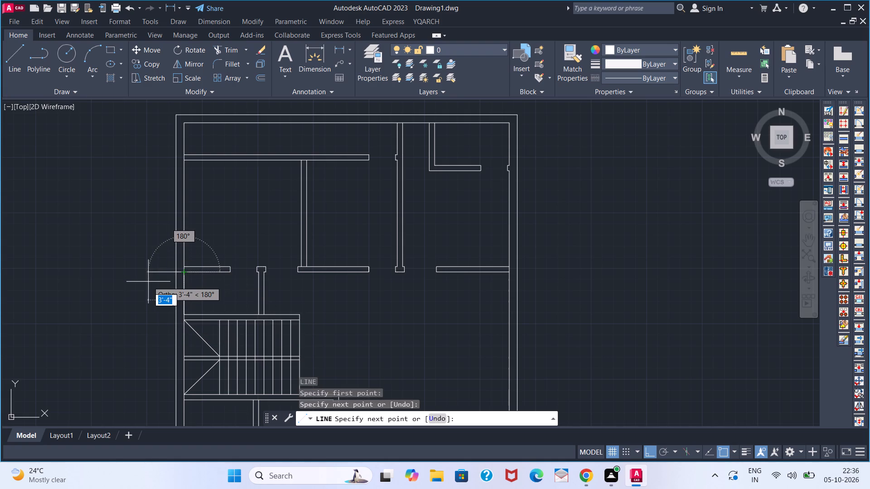
{"action": "key", "text": "Escape"}
{"action": "key", "text": "space"}
{"action": "left_click", "coordinate": [184, 292]}
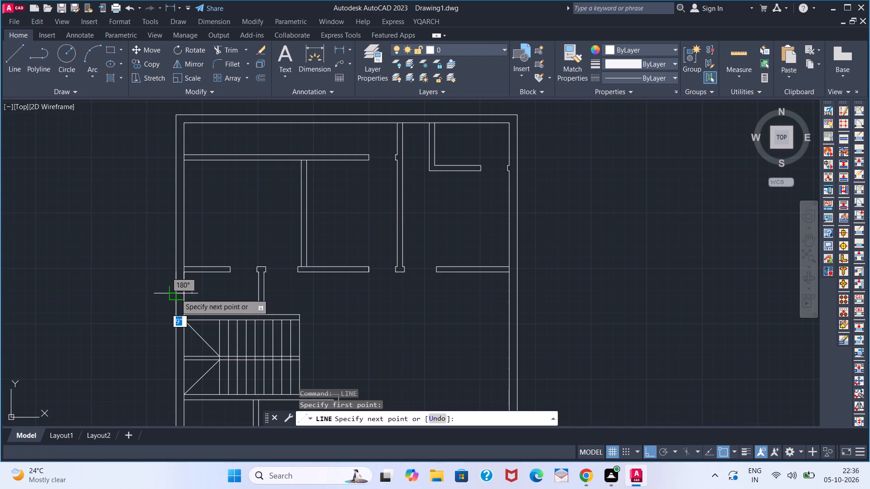
{"action": "left_click", "coordinate": [174, 294]}
{"action": "key", "text": "space"}
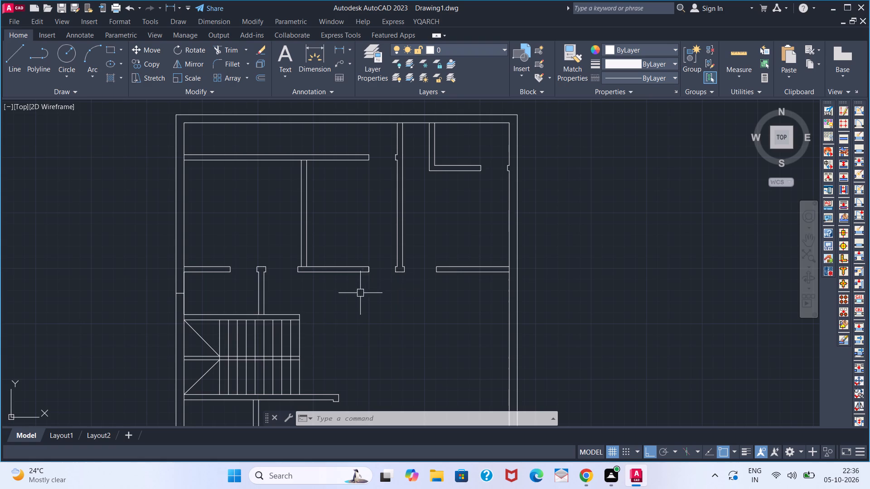
Offset the short line across the west wall by 1' both upward and downward to form the window's two jambs.
{"action": "scroll", "coordinate": [275, 274], "scroll_direction": "down", "scroll_amount": 1}
{"action": "middle_click_drag", "start_coordinate": [275, 273], "coordinate": [355, 246]}
{"action": "scroll", "coordinate": [290, 254], "scroll_direction": "up", "scroll_amount": 1}
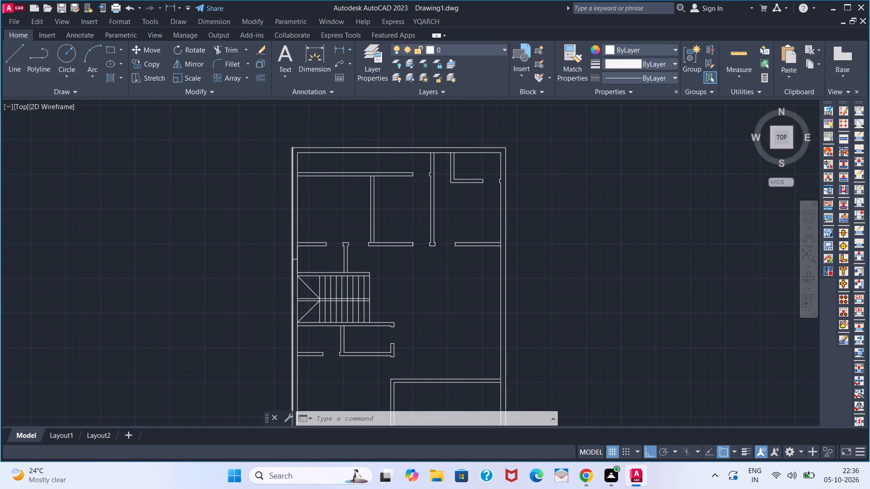
{"action": "scroll", "coordinate": [294, 257], "scroll_direction": "up", "scroll_amount": 1}
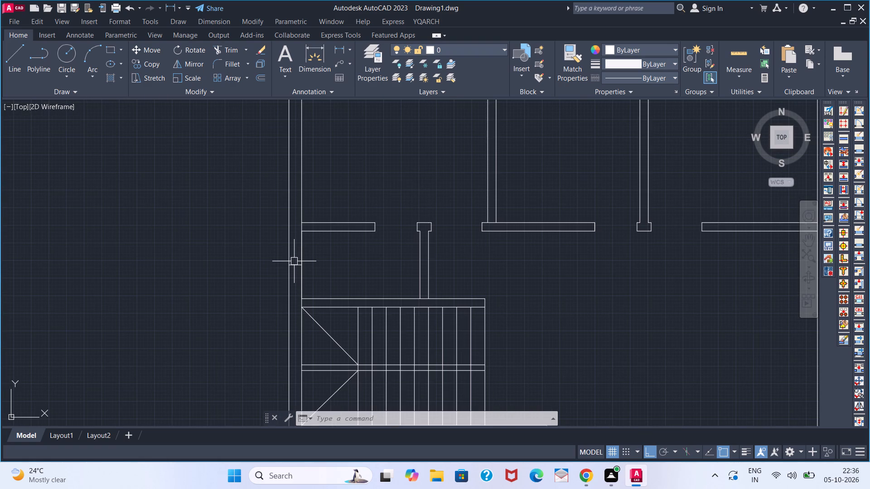
{"action": "key", "text": "o"}
{"action": "key", "text": "Return"}
{"action": "key", "text": "1"}
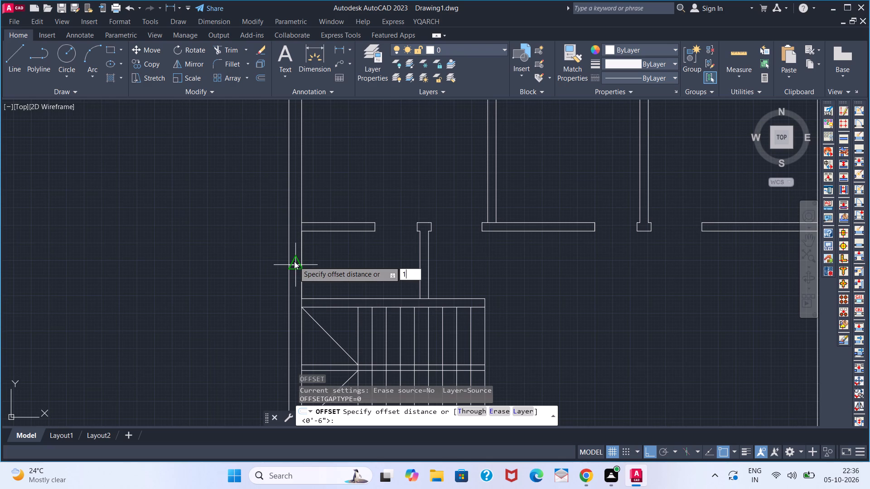
{"action": "key", "text": "apostrophe"}
{"action": "key", "text": "Return"}
{"action": "left_click", "coordinate": [295, 265]}
{"action": "left_click", "coordinate": [295, 239]}
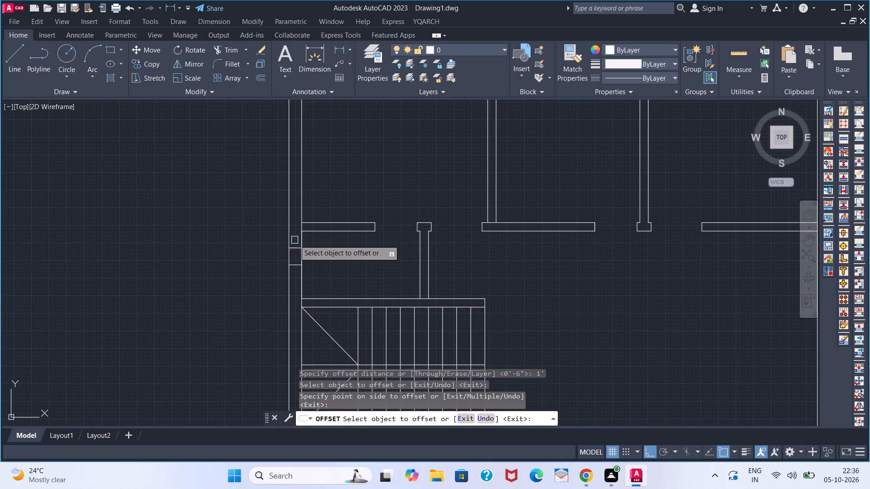
{"action": "left_click", "coordinate": [294, 266]}
{"action": "left_click", "coordinate": [294, 304]}
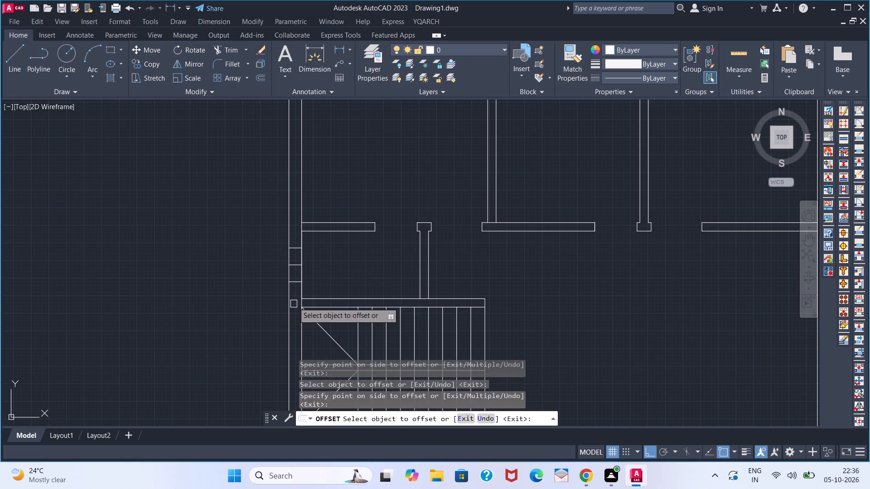
{"action": "key", "text": "space"}
Delete the original middle line between the two window jambs in the west wall.
{"action": "left_click", "coordinate": [292, 266]}
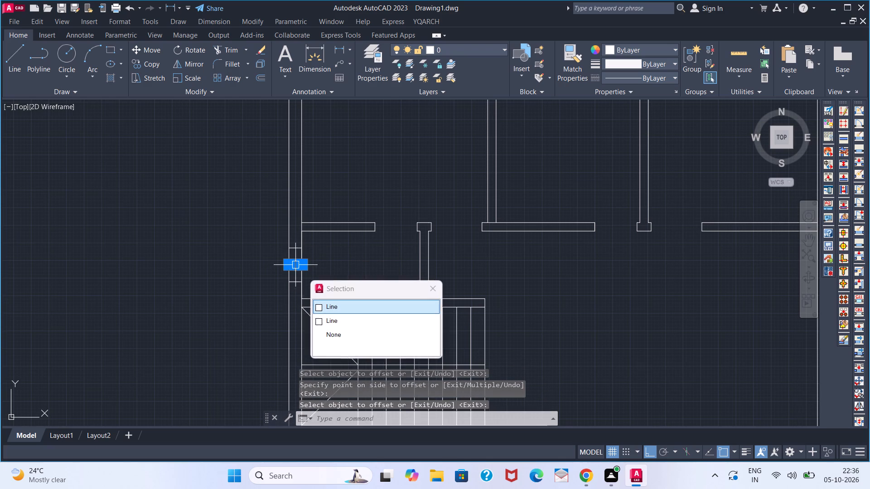
{"action": "key", "text": "Delete"}
Draw a vertical window centre line between the midpoints of the two jamb lines in the west wall.
{"action": "scroll", "coordinate": [285, 279], "scroll_direction": "up", "scroll_amount": 3}
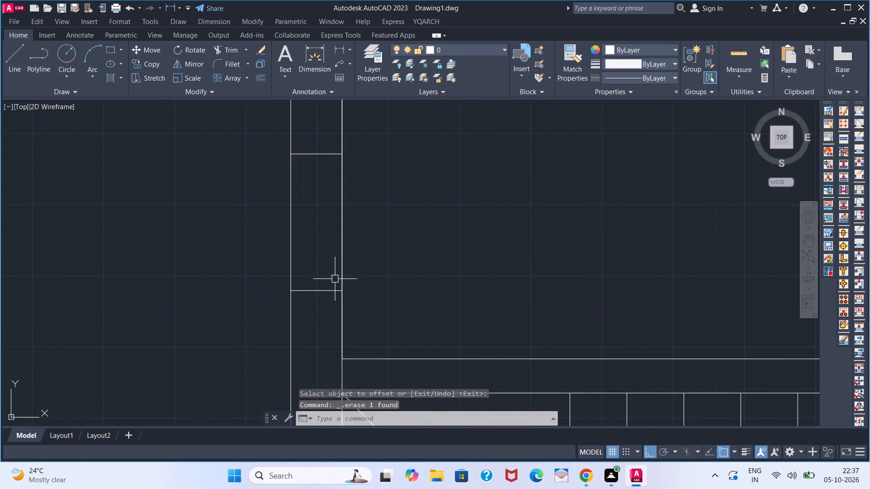
{"action": "type", "text": "L"}
{"action": "key", "text": "space"}
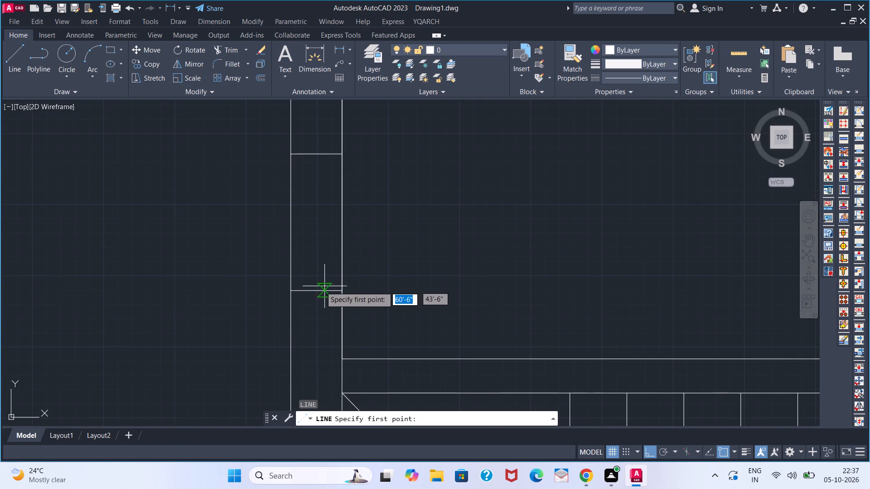
{"action": "left_click", "coordinate": [318, 288]}
{"action": "left_click", "coordinate": [319, 157]}
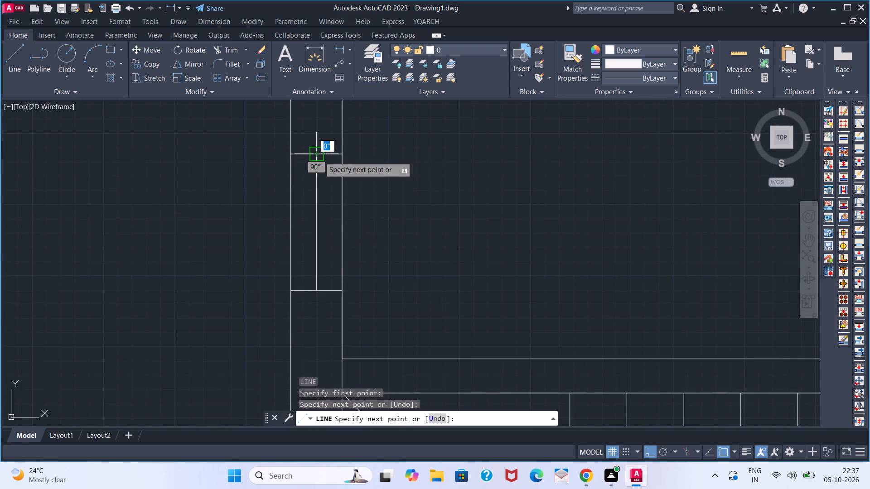
{"action": "key", "text": "space"}
Offset the window's centre line by 1" to each side to form the glazing lines.
{"action": "type", "text": "O"}
{"action": "key", "text": "space"}
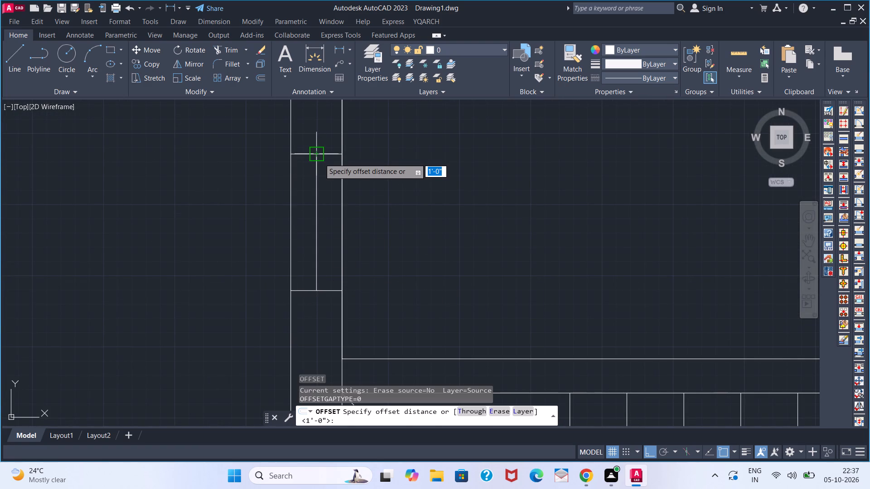
{"action": "key", "text": "1"}
{"action": "key", "text": "Return"}
{"action": "left_click", "coordinate": [317, 178]}
{"action": "left_click", "coordinate": [352, 180]}
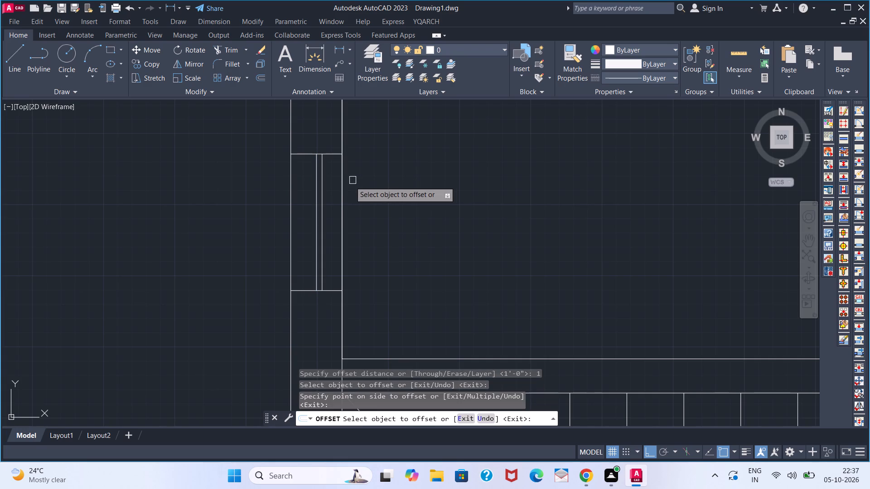
{"action": "left_click", "coordinate": [314, 203]}
{"action": "left_click", "coordinate": [278, 205]}
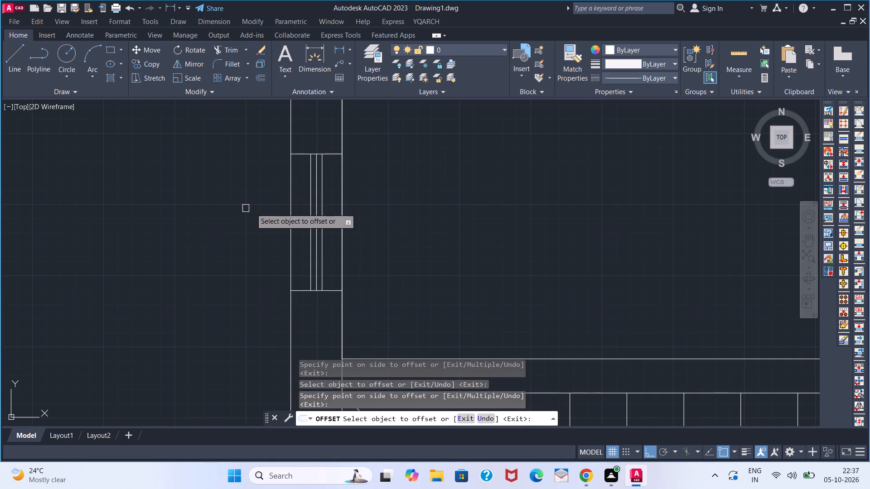
{"action": "key", "text": "space"}
Group the two jamb lines and three glazing lines into a single window object.
{"action": "scroll", "coordinate": [310, 211], "scroll_direction": "down", "scroll_amount": 2}
{"action": "scroll", "coordinate": [315, 192], "scroll_direction": "up", "scroll_amount": 3}
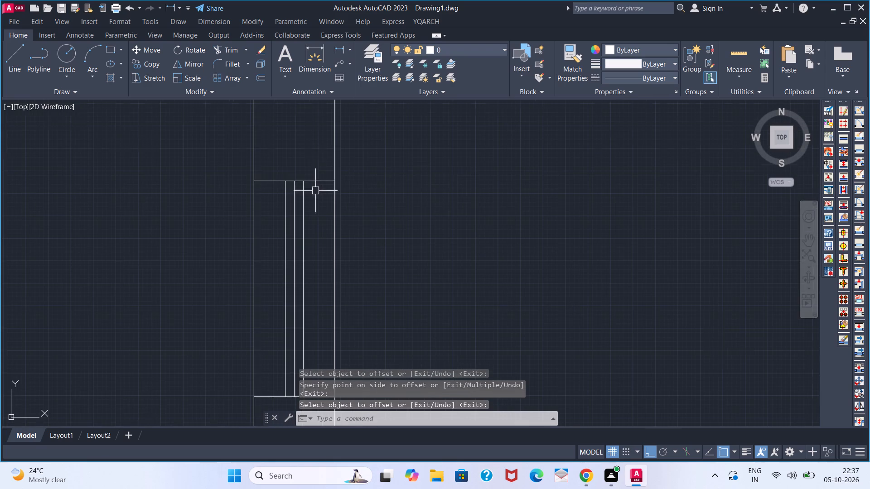
{"action": "left_click", "coordinate": [319, 165]}
{"action": "left_click", "coordinate": [273, 407]}
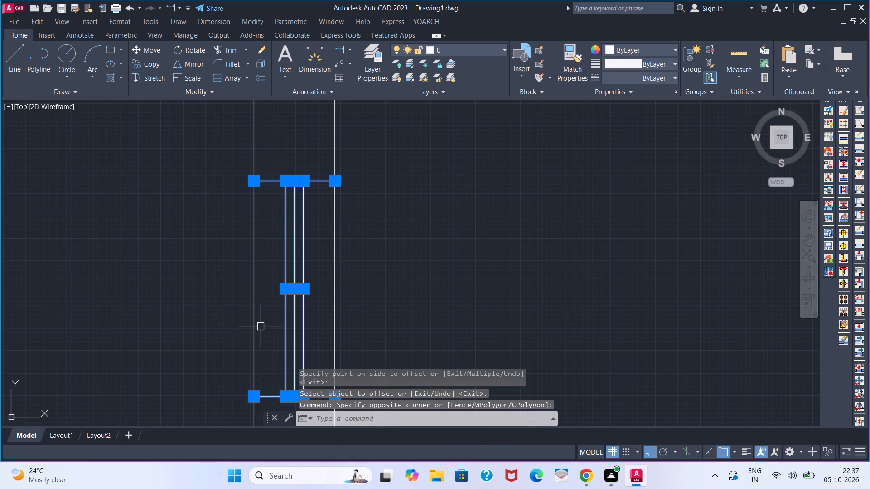
{"action": "type", "text": "G"}
{"action": "key", "text": "space"}
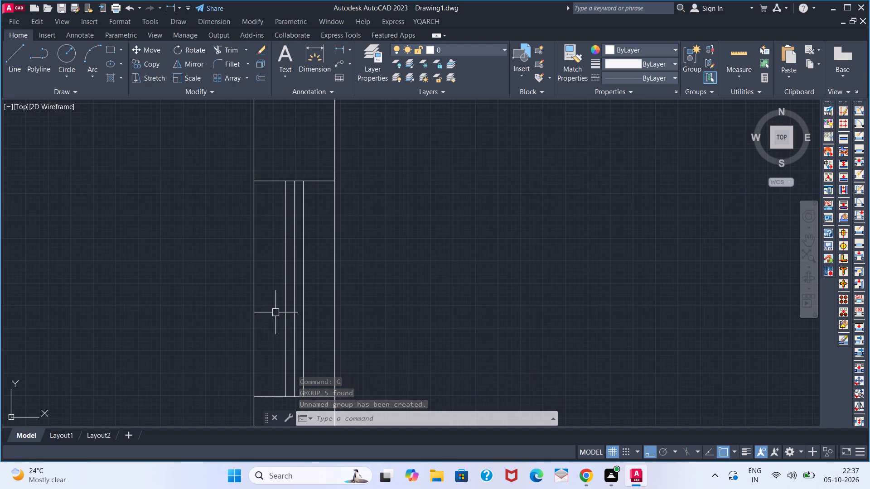
Copy the grouped window straight down along the west wall, about 11'-9" south, beside the small room below the staircase.
{"action": "scroll", "coordinate": [291, 313], "scroll_direction": "down", "scroll_amount": 2}
{"action": "left_click", "coordinate": [291, 317]}
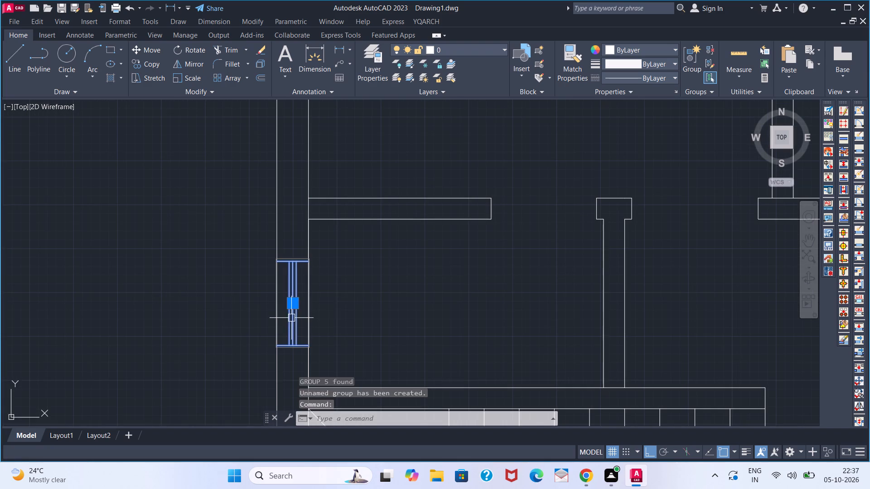
{"action": "scroll", "coordinate": [311, 313], "scroll_direction": "down", "scroll_amount": 3}
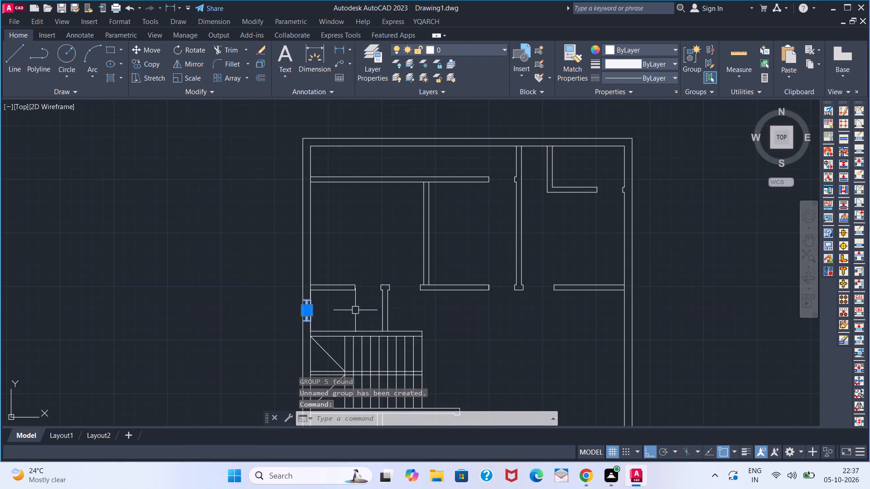
{"action": "middle_click_drag", "start_coordinate": [383, 292], "coordinate": [322, 259]}
{"action": "scroll", "coordinate": [380, 288], "scroll_direction": "down", "scroll_amount": 1}
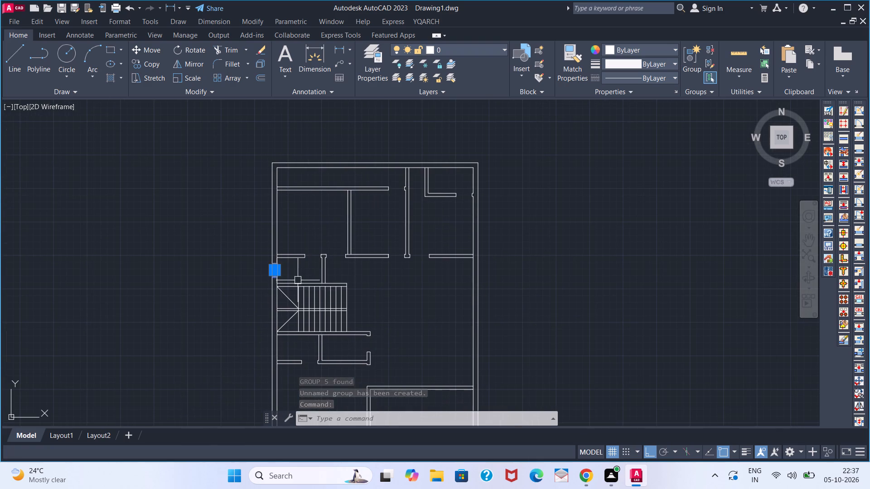
{"action": "scroll", "coordinate": [276, 297], "scroll_direction": "up", "scroll_amount": 2}
{"action": "scroll", "coordinate": [274, 284], "scroll_direction": "down", "scroll_amount": 2}
{"action": "middle_click_drag", "start_coordinate": [274, 284], "coordinate": [278, 252]}
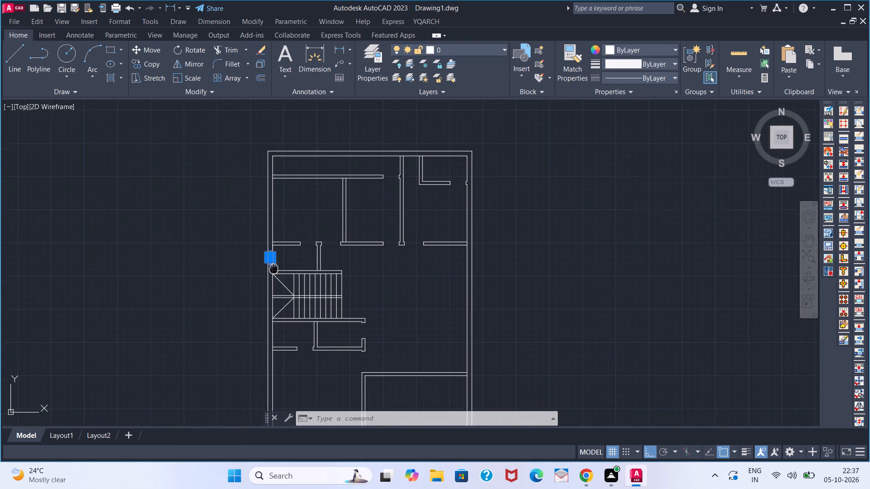
{"action": "middle_click_drag", "start_coordinate": [278, 252], "coordinate": [280, 246]}
{"action": "scroll", "coordinate": [280, 237], "scroll_direction": "up", "scroll_amount": 1}
{"action": "type", "text": "CO"}
{"action": "key", "text": "Return"}
{"action": "left_click", "coordinate": [279, 226]}
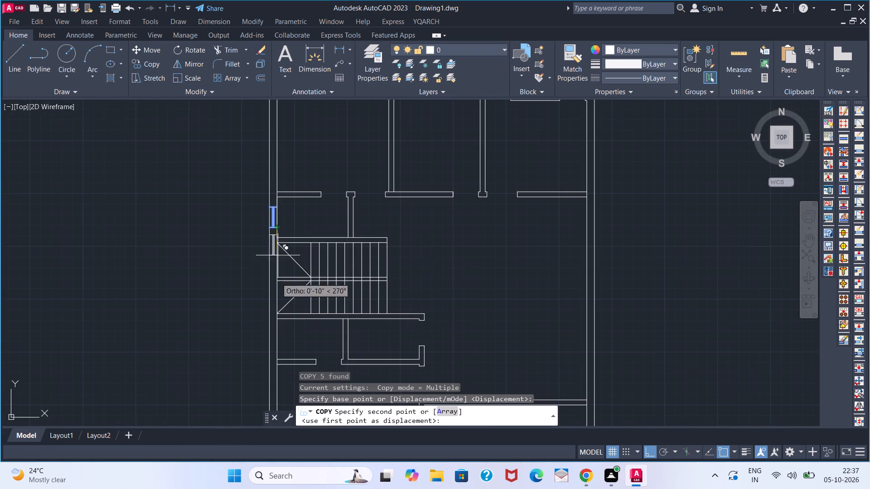
{"action": "left_click", "coordinate": [272, 345]}
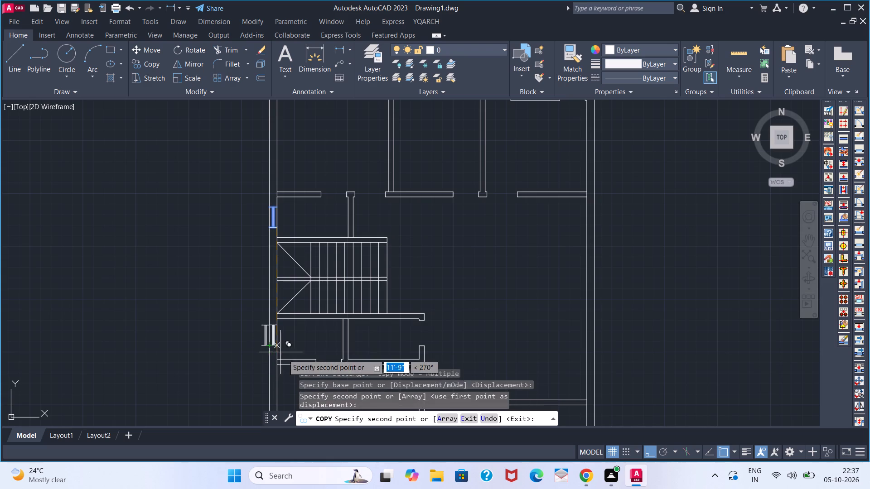
{"action": "key", "text": "Escape"}
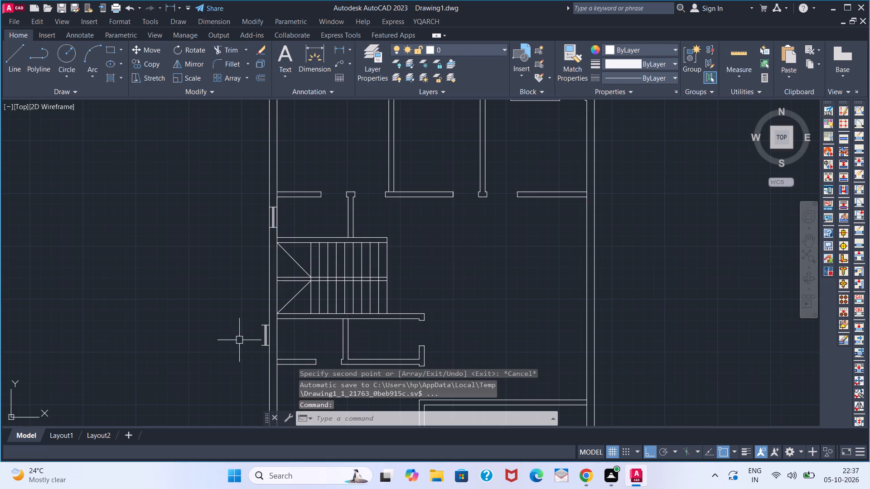
Move the copied window by its jamb corner so it sits within the west wall's thickness beside the lower small room.
{"action": "left_click", "coordinate": [260, 336]}
{"action": "left_click", "coordinate": [263, 352]}
{"action": "left_click", "coordinate": [262, 348]}
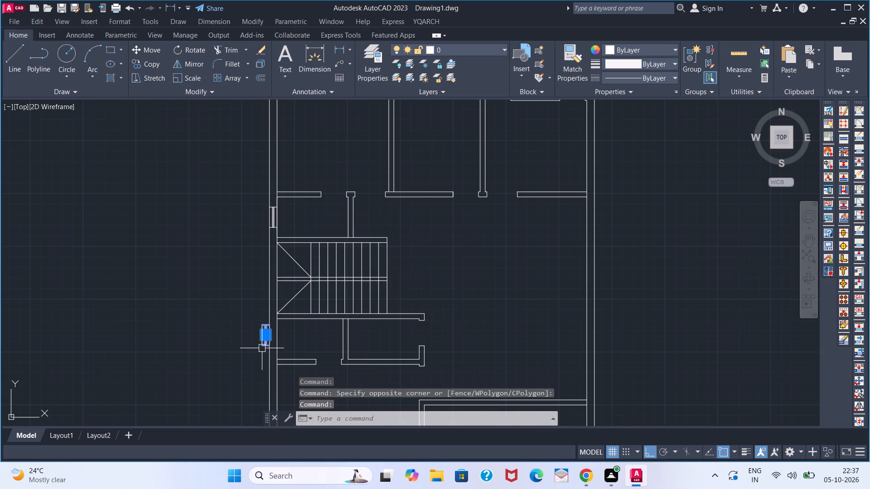
{"action": "scroll", "coordinate": [250, 354], "scroll_direction": "up", "scroll_amount": 3}
{"action": "key", "text": "m"}
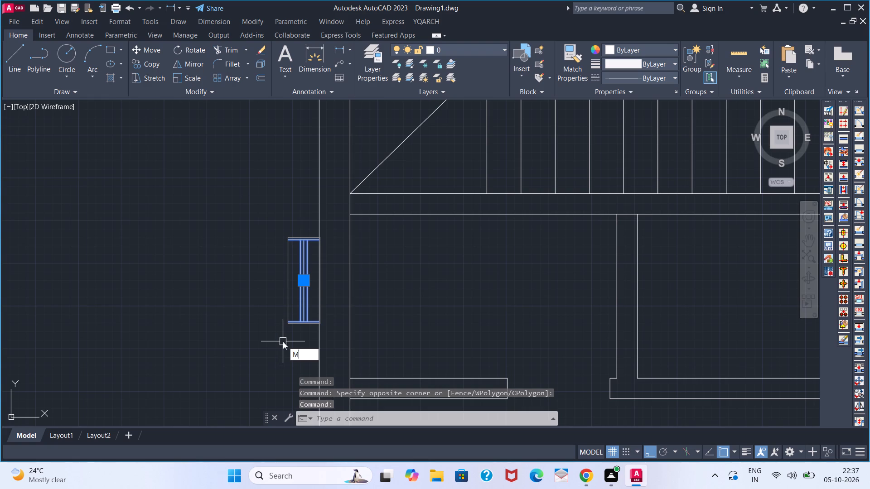
{"action": "key", "text": "Return"}
{"action": "left_click", "coordinate": [319, 324]}
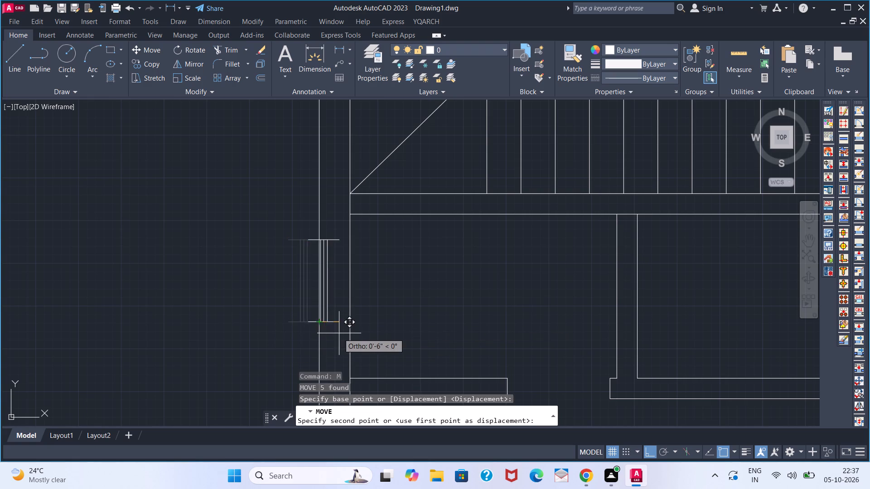
{"action": "left_click", "coordinate": [346, 344]}
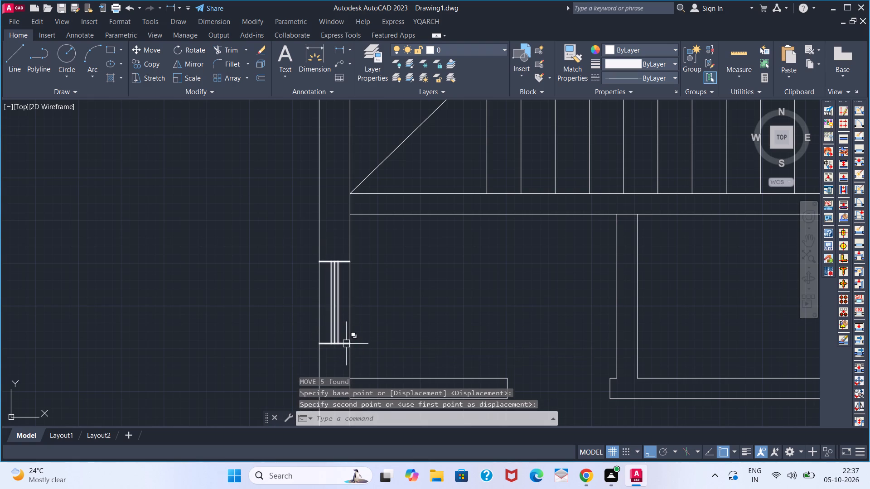
{"action": "key", "text": "space"}
{"action": "scroll", "coordinate": [309, 345], "scroll_direction": "down", "scroll_amount": 3}
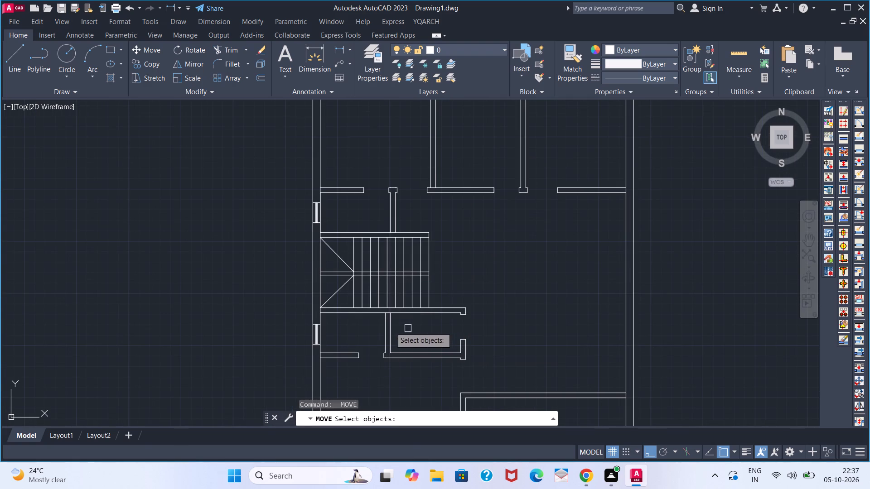
{"action": "key", "text": "space"}
Draw a 5'-10" line along the upper horizontal partition's lower edge, from the vertical partition's east face to the partition's east end.
{"action": "middle_click_drag", "start_coordinate": [386, 322], "coordinate": [279, 297]}
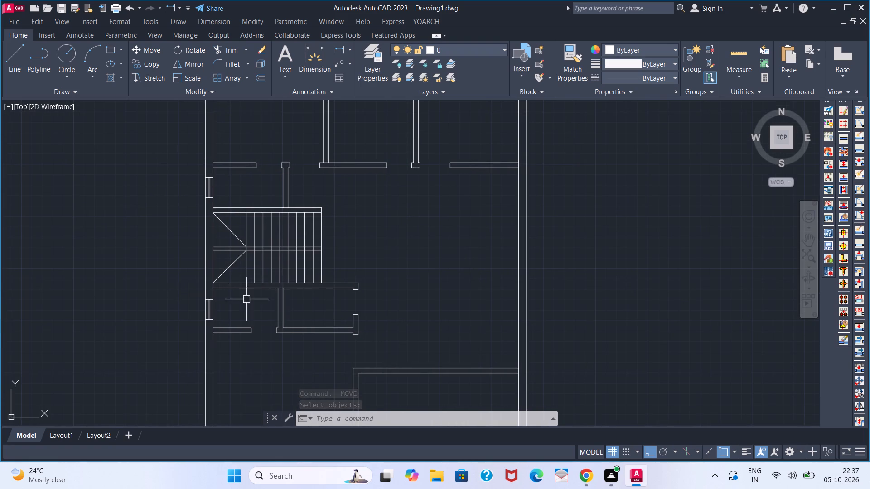
{"action": "scroll", "coordinate": [140, 269], "scroll_direction": "down", "scroll_amount": 2}
{"action": "middle_click_drag", "start_coordinate": [140, 265], "coordinate": [147, 307]}
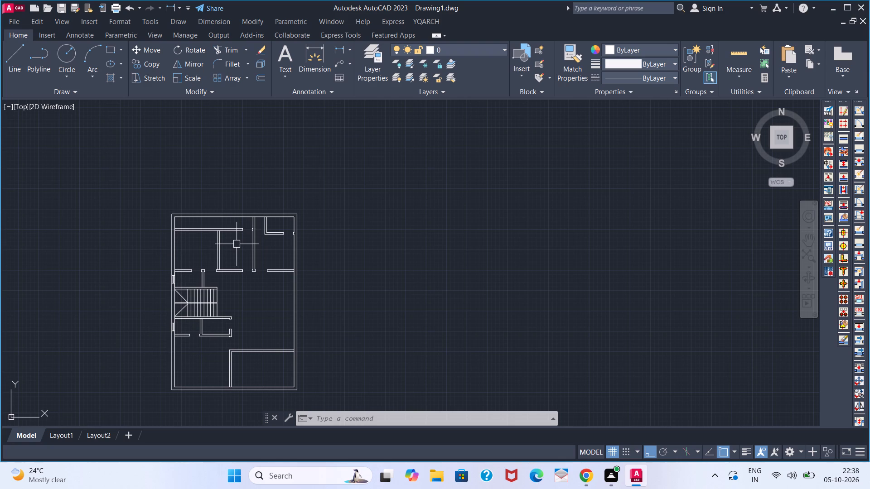
{"action": "scroll", "coordinate": [237, 244], "scroll_direction": "up", "scroll_amount": 2}
{"action": "scroll", "coordinate": [219, 209], "scroll_direction": "up", "scroll_amount": 1}
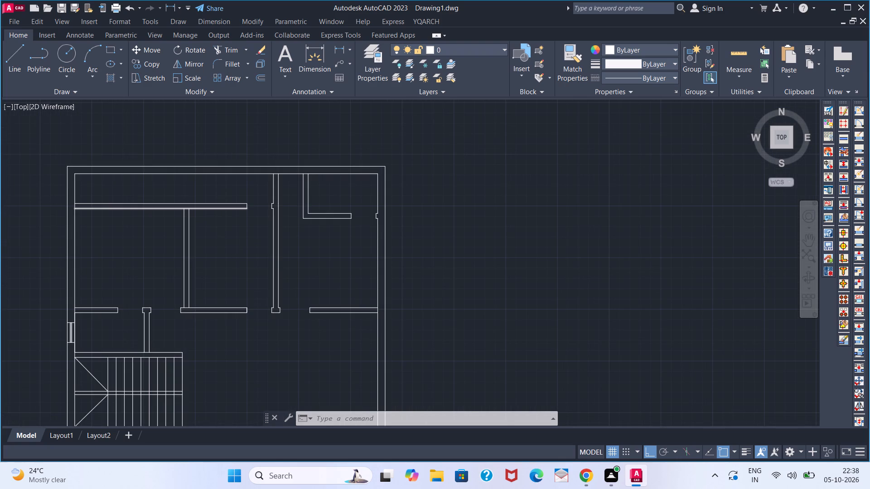
{"action": "scroll", "coordinate": [219, 209], "scroll_direction": "up", "scroll_amount": 1}
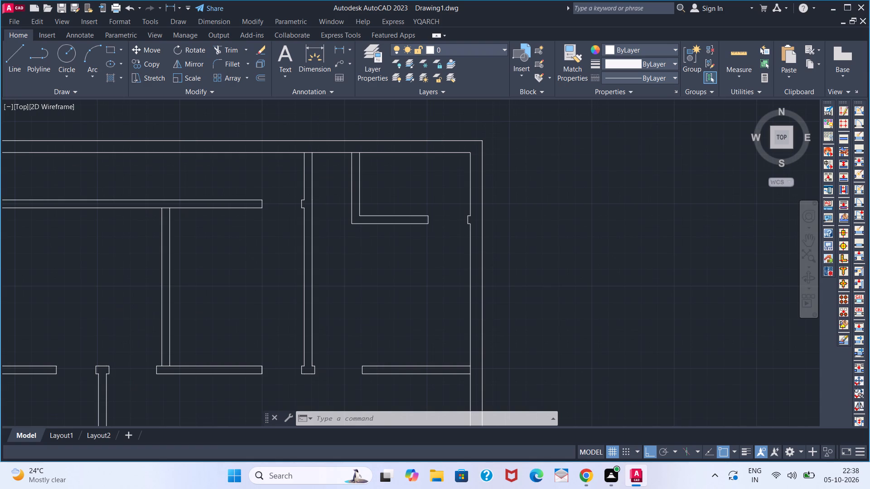
{"action": "key", "text": "l"}
{"action": "key", "text": "Return"}
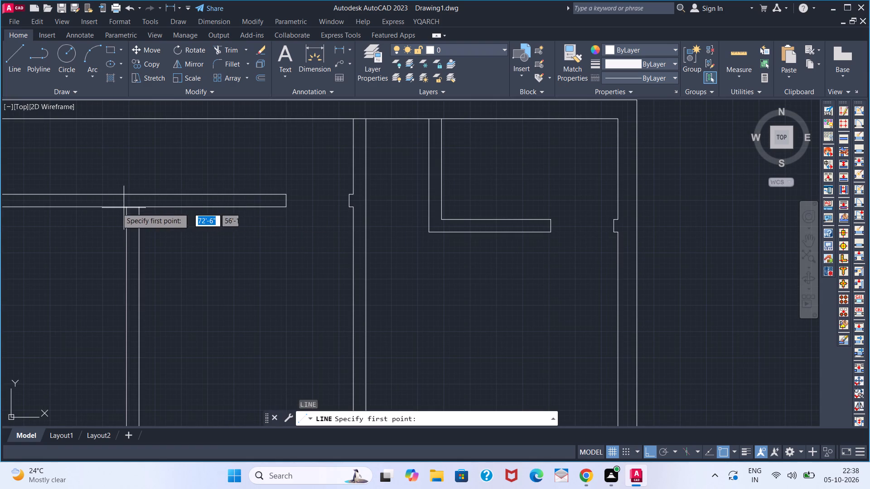
{"action": "left_click", "coordinate": [134, 206]}
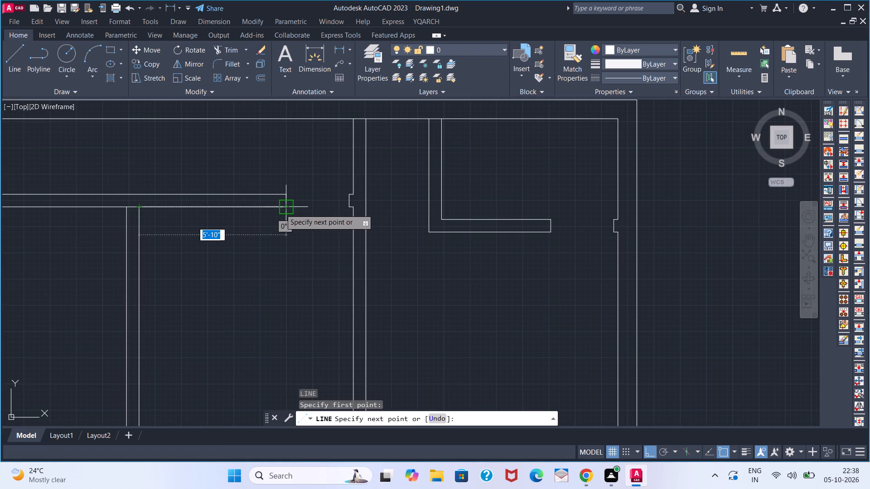
{"action": "left_click", "coordinate": [280, 209]}
{"action": "key", "text": "space"}
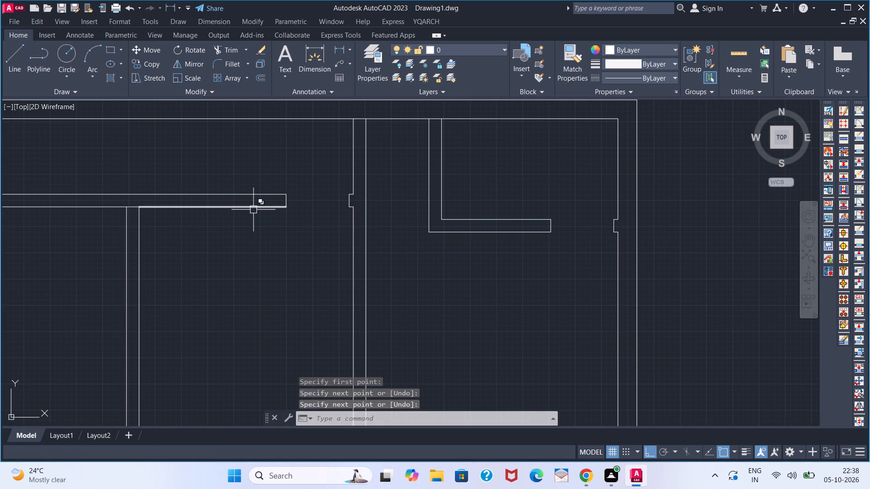
Draw a 6" vertical line across the partition from the midpoint of the 5'-10" line.
{"action": "key", "text": "space"}
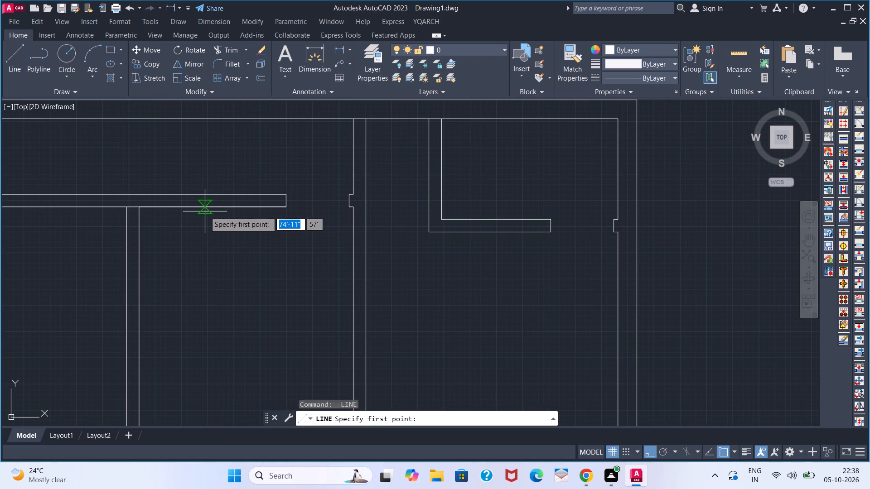
{"action": "left_click", "coordinate": [213, 210]}
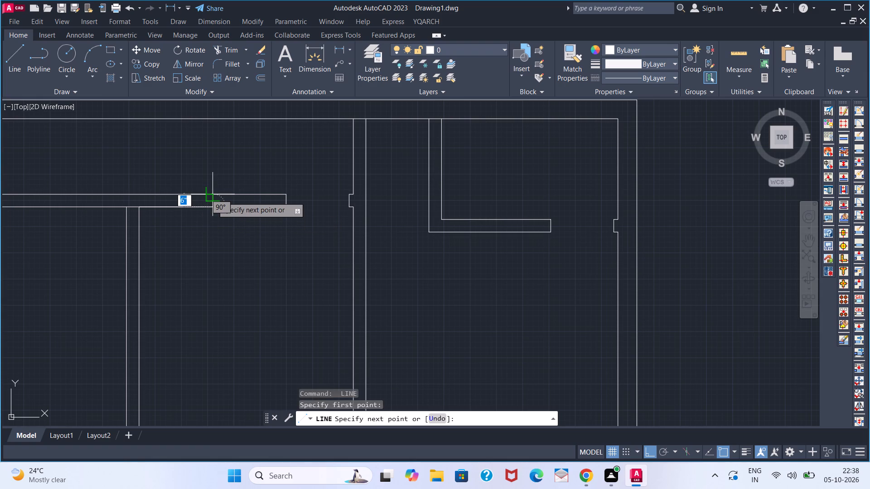
{"action": "left_click", "coordinate": [213, 197]}
{"action": "key", "text": "space"}
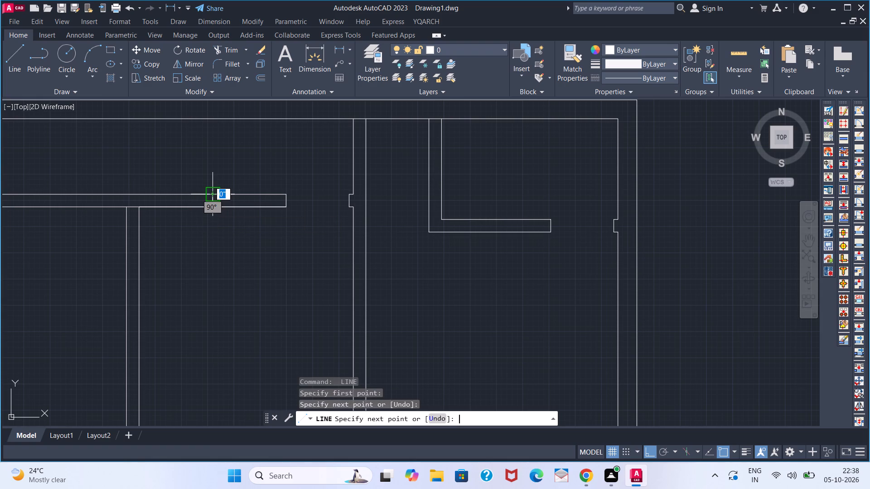
Offset the short vertical line by 2' to each side to form the window jambs in the partition.
{"action": "scroll", "coordinate": [212, 202], "scroll_direction": "down", "scroll_amount": 2}
{"action": "middle_click_drag", "start_coordinate": [212, 202], "coordinate": [266, 206]}
{"action": "scroll", "coordinate": [266, 206], "scroll_direction": "up", "scroll_amount": 3}
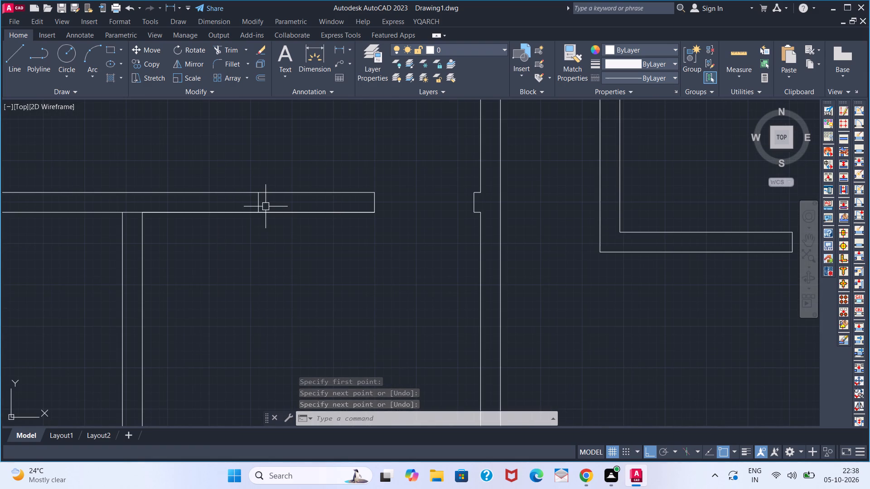
{"action": "key", "text": "o"}
{"action": "key", "text": "Return"}
{"action": "key", "text": "2"}
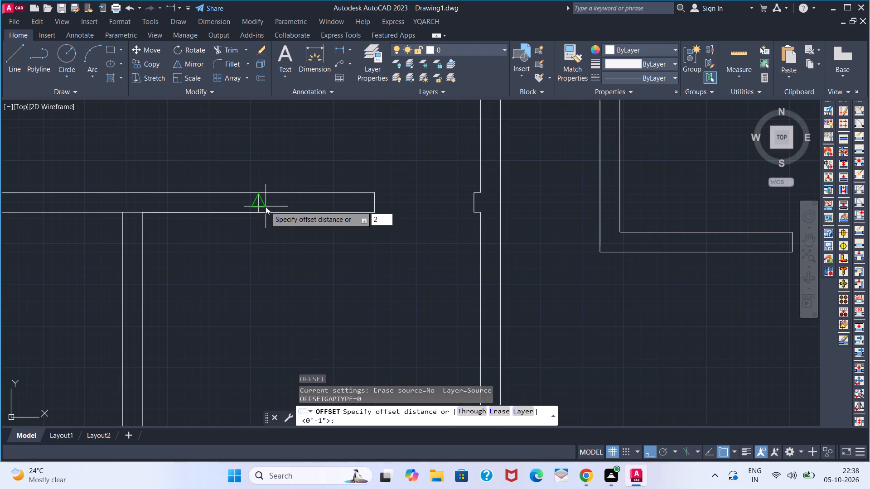
{"action": "key", "text": "apostrophe"}
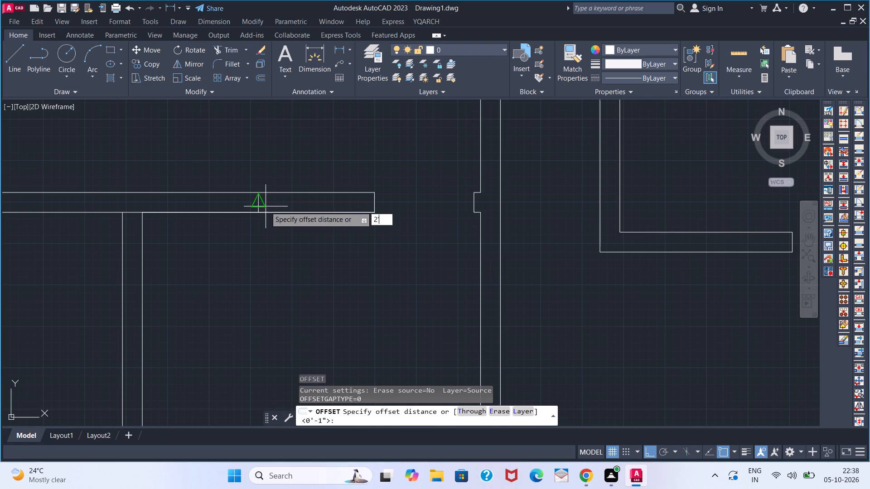
{"action": "key", "text": "Return"}
{"action": "left_click", "coordinate": [261, 206]}
{"action": "left_click", "coordinate": [179, 204]}
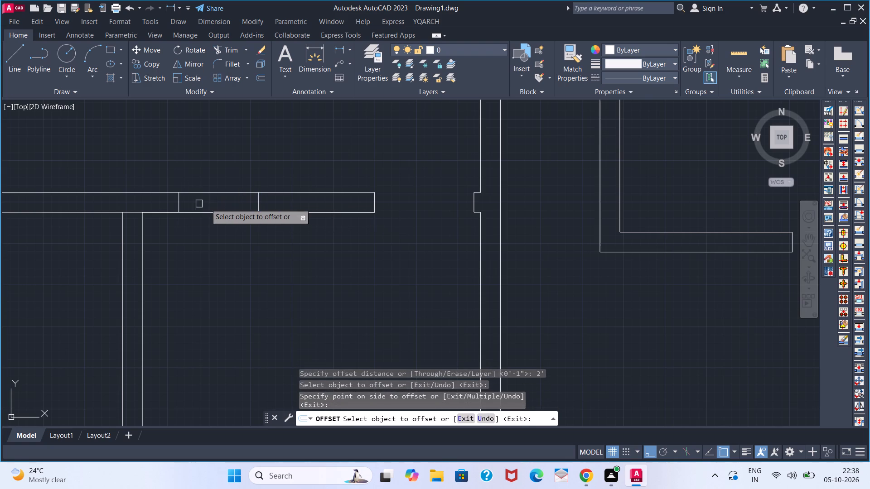
{"action": "left_click", "coordinate": [256, 202]}
{"action": "left_click", "coordinate": [297, 202]}
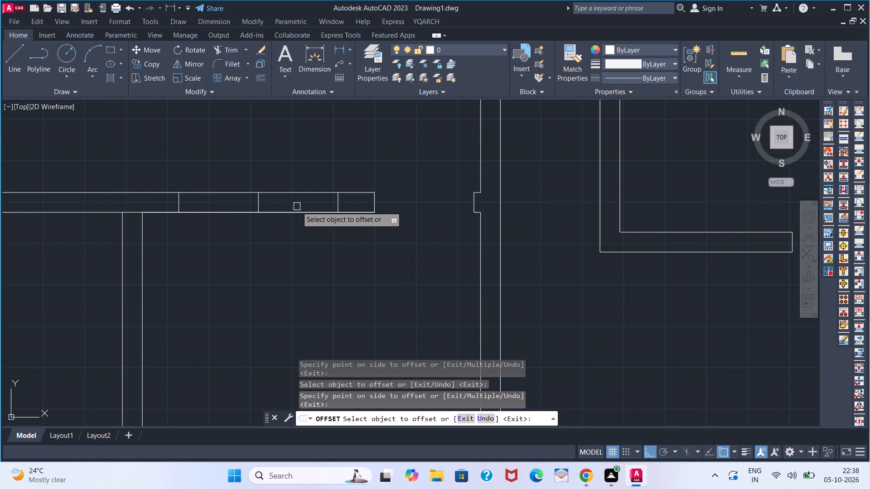
{"action": "key", "text": "space"}
Delete the original middle line between the two window jambs in the partition.
{"action": "left_click", "coordinate": [257, 206]}
{"action": "key", "text": "Delete"}
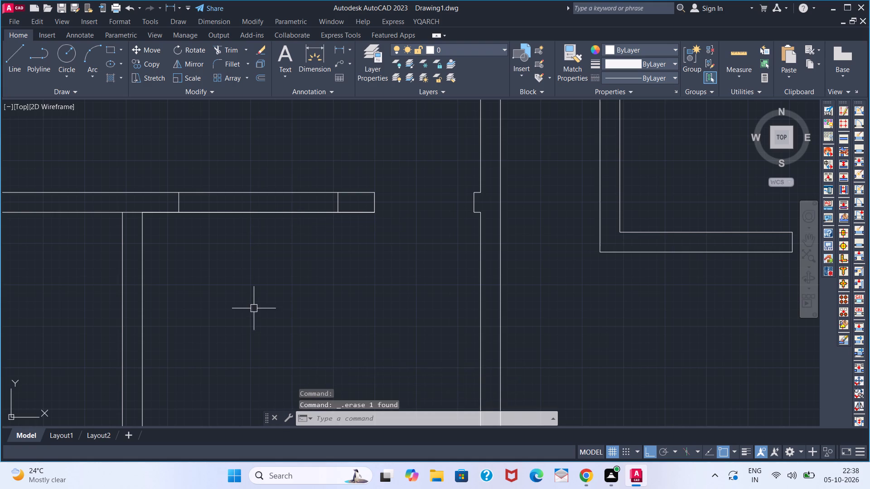
Draw a 4' horizontal window centre line between the midpoints of the two jamb lines in the partition.
{"action": "key", "text": "l"}
{"action": "key", "text": "Return"}
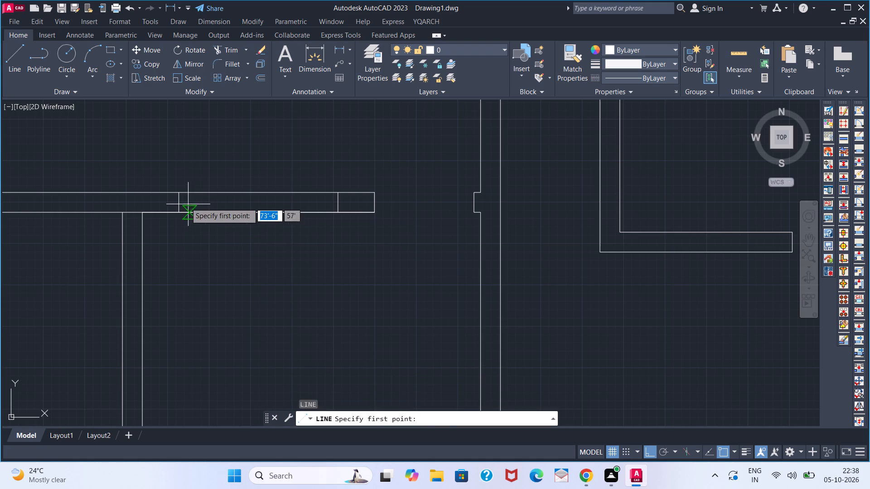
{"action": "left_click", "coordinate": [185, 203]}
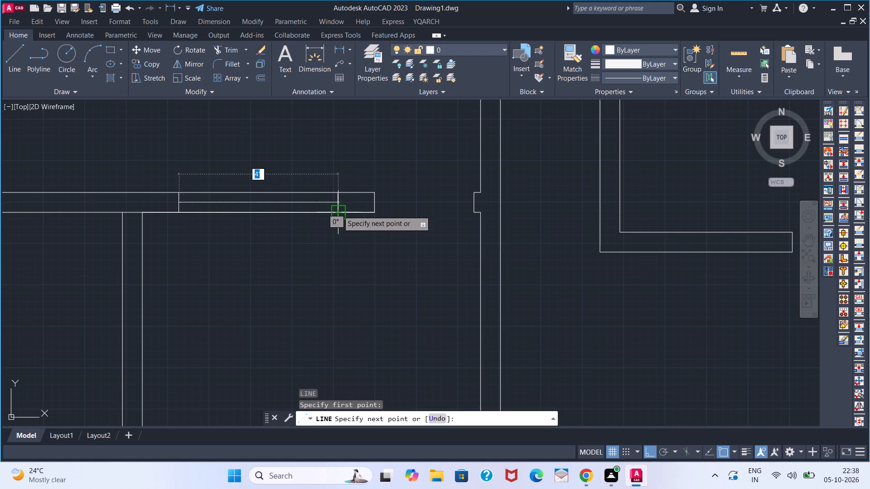
{"action": "left_click", "coordinate": [337, 205]}
{"action": "key", "text": "space"}
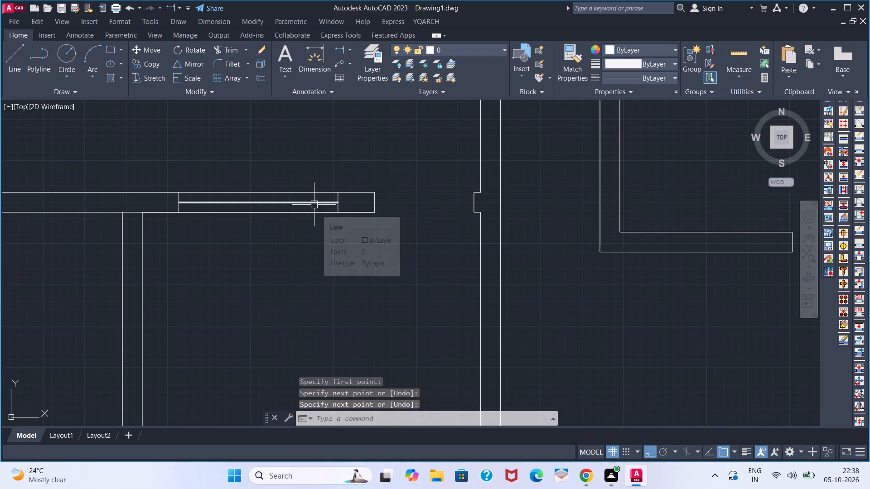
Offset the partition window's centre line by 1" to each side to form the glazing lines.
{"action": "key", "text": "o"}
{"action": "key", "text": "Return"}
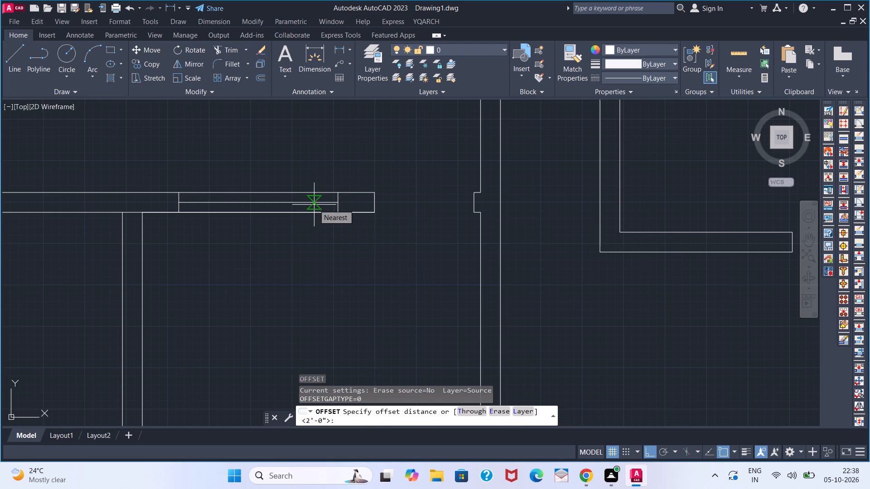
{"action": "key", "text": "1"}
{"action": "key", "text": "Return"}
{"action": "scroll", "coordinate": [314, 205], "scroll_direction": "up", "scroll_amount": 3}
{"action": "left_click", "coordinate": [324, 192]}
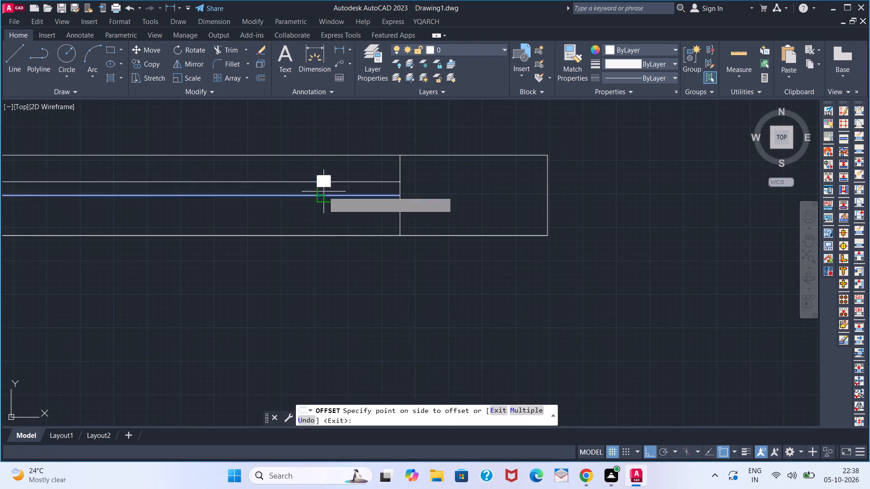
{"action": "left_click", "coordinate": [322, 229]}
{"action": "left_click", "coordinate": [331, 194]}
{"action": "left_click", "coordinate": [339, 158]}
{"action": "key", "text": "space"}
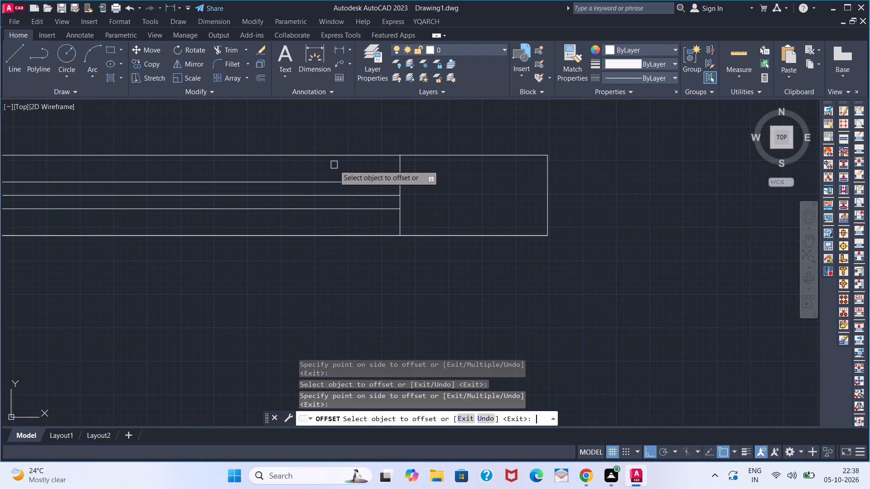
Delete the centre line between the two glazing lines of the partition window.
{"action": "left_click", "coordinate": [324, 198]}
{"action": "key", "text": "Delete"}
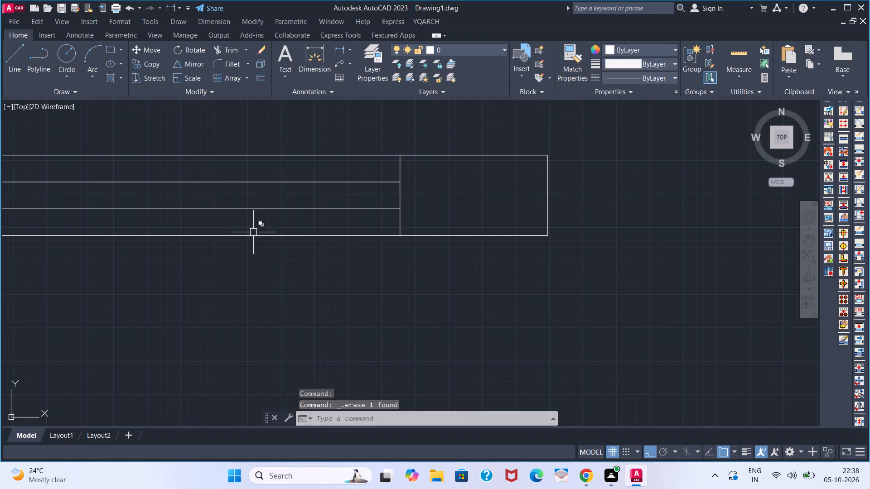
Group the two glazing lines and both jamb lines of the 4' partition window into one object.
{"action": "scroll", "coordinate": [383, 192], "scroll_direction": "down", "scroll_amount": 2}
{"action": "scroll", "coordinate": [398, 197], "scroll_direction": "up", "scroll_amount": 1}
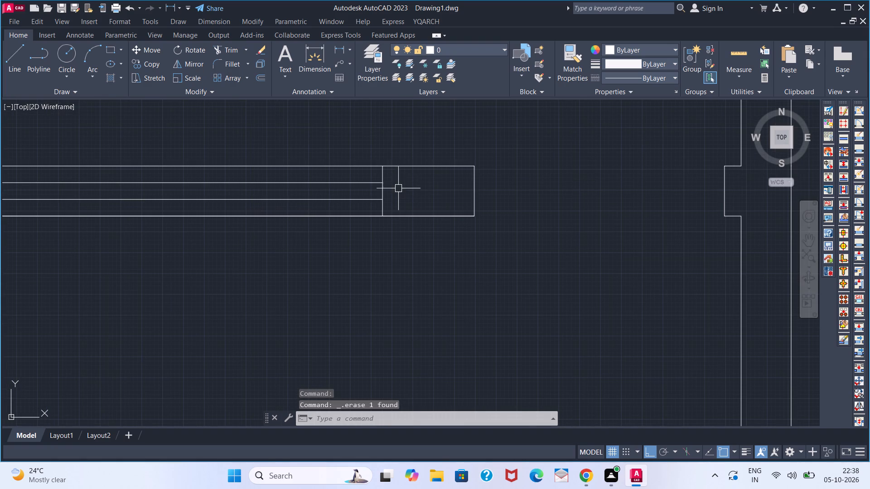
{"action": "left_click", "coordinate": [395, 175]}
{"action": "left_click", "coordinate": [306, 210]}
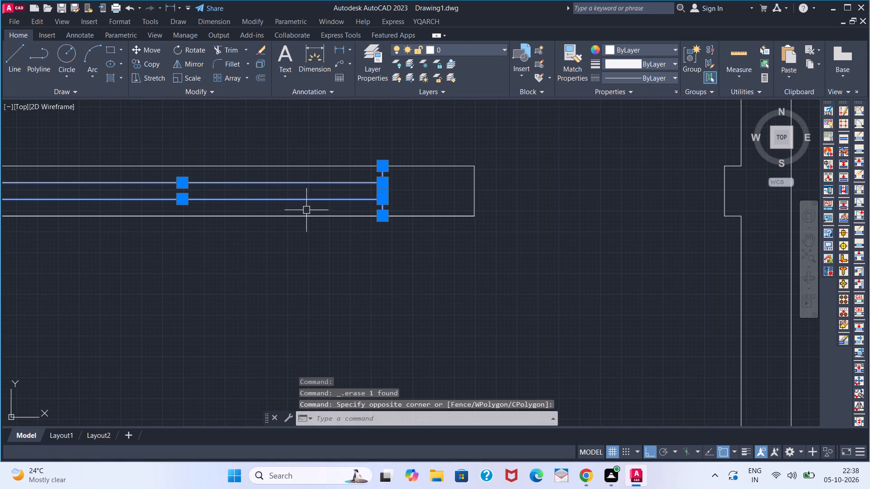
{"action": "middle_click_drag", "start_coordinate": [47, 193], "coordinate": [352, 220]}
{"action": "scroll", "coordinate": [254, 212], "scroll_direction": "up", "scroll_amount": 3}
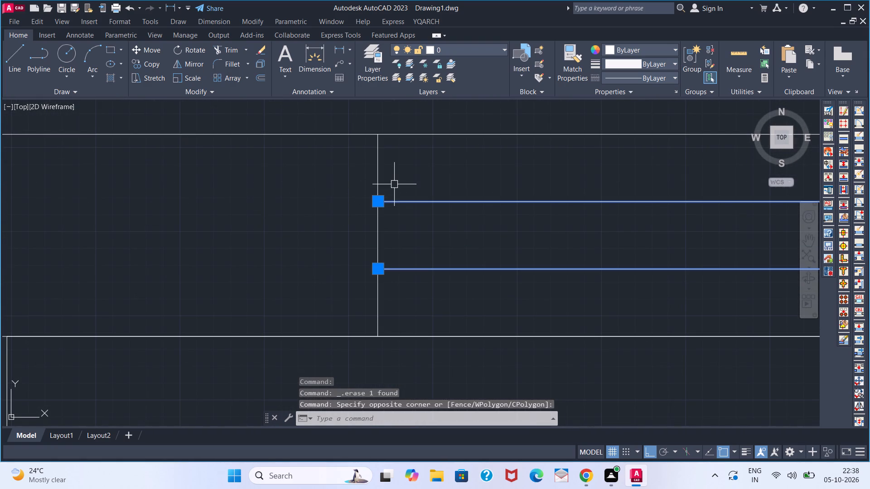
{"action": "left_click", "coordinate": [381, 178]}
{"action": "scroll", "coordinate": [320, 238], "scroll_direction": "down", "scroll_amount": 2}
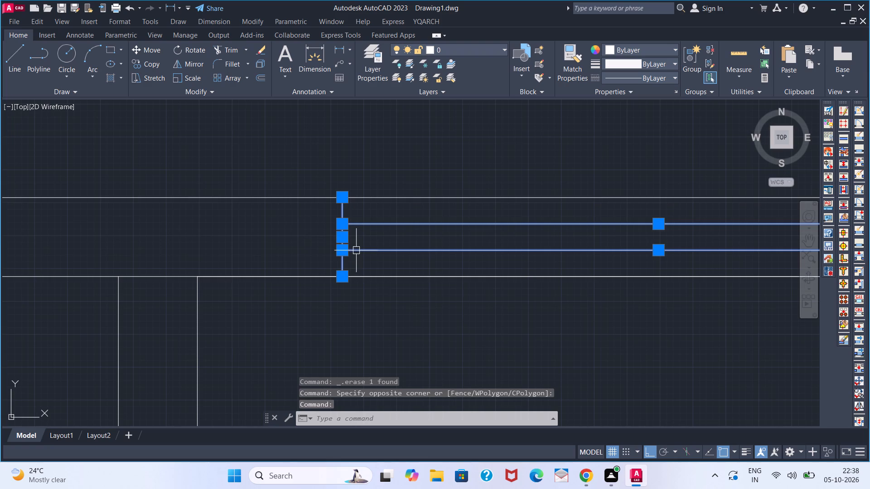
{"action": "type", "text": "G"}
{"action": "key", "text": "space"}
Copy the grouped partition window along the same horizontal partition into the section over the plan's upper-left room.
{"action": "scroll", "coordinate": [395, 253], "scroll_direction": "down", "scroll_amount": 2}
{"action": "scroll", "coordinate": [443, 250], "scroll_direction": "down", "scroll_amount": 2}
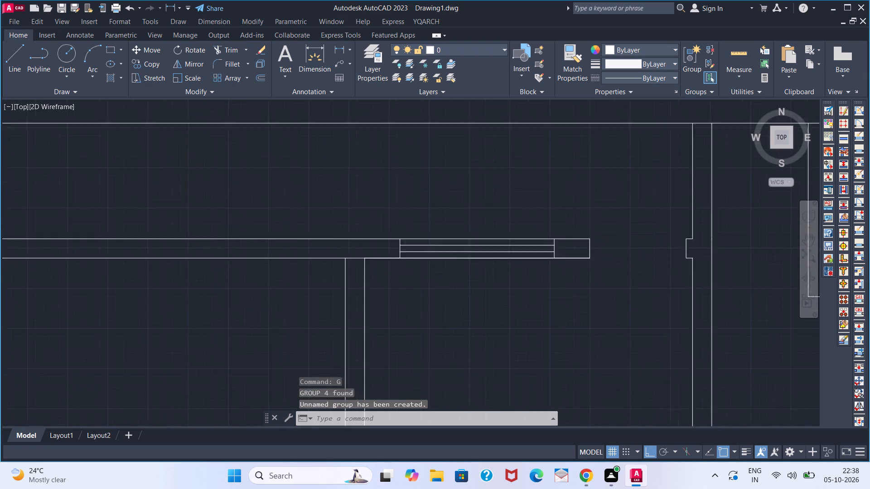
{"action": "scroll", "coordinate": [481, 303], "scroll_direction": "down", "scroll_amount": 1}
{"action": "middle_click_drag", "start_coordinate": [476, 292], "coordinate": [309, 288]}
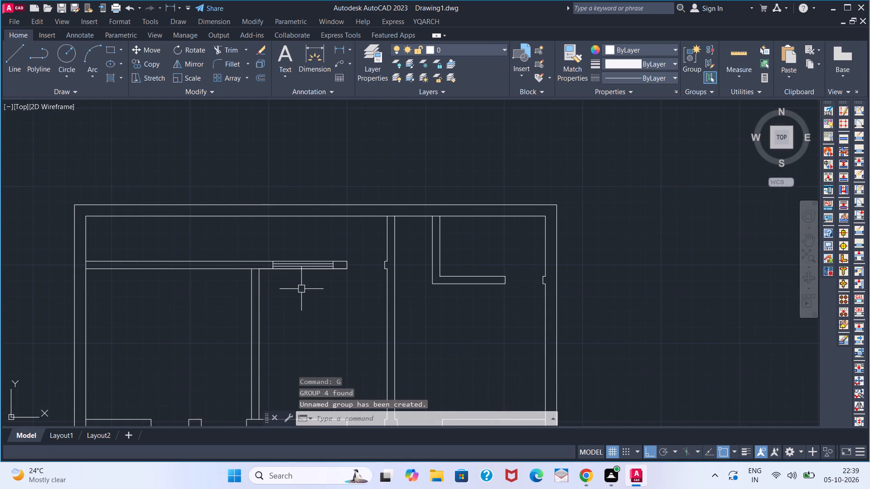
{"action": "left_click", "coordinate": [316, 266]}
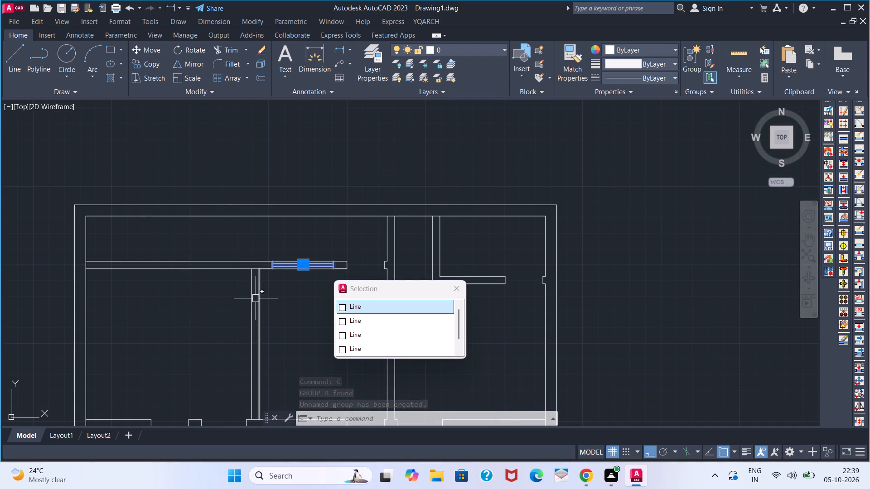
{"action": "type", "text": "CO"}
{"action": "key", "text": "Return"}
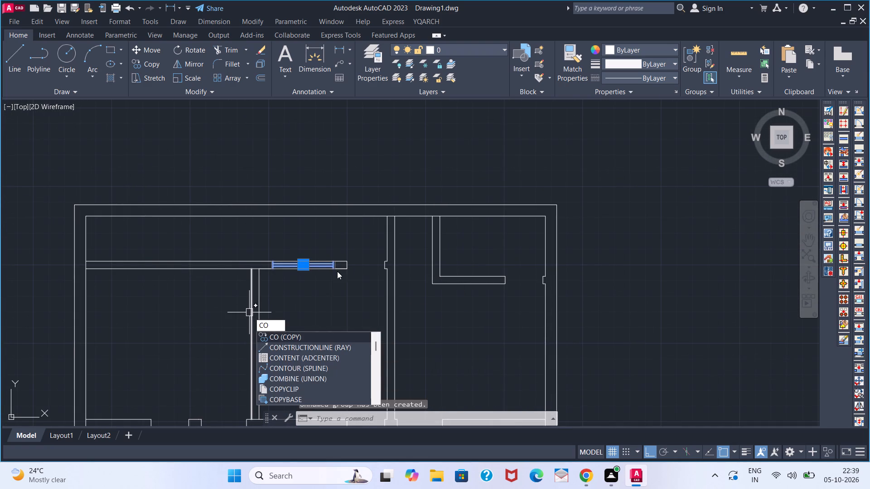
{"action": "key", "text": "space"}
{"action": "scroll", "coordinate": [339, 273], "scroll_direction": "up", "scroll_amount": 2}
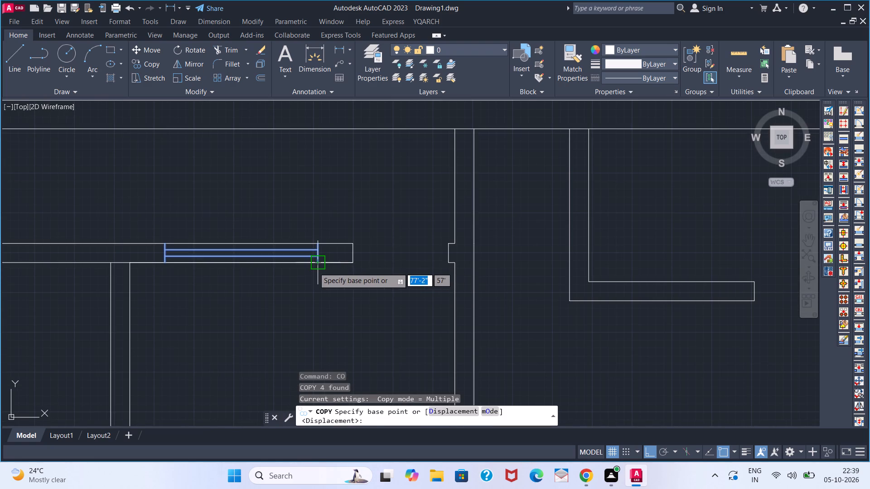
{"action": "left_click", "coordinate": [314, 268]}
{"action": "scroll", "coordinate": [135, 273], "scroll_direction": "down", "scroll_amount": 2}
{"action": "middle_click_drag", "start_coordinate": [129, 276], "coordinate": [321, 279]}
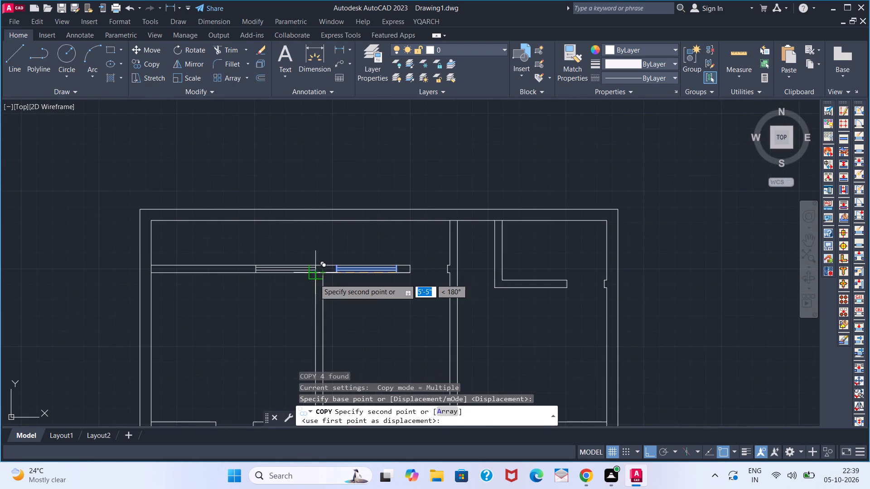
{"action": "left_click", "coordinate": [261, 280]}
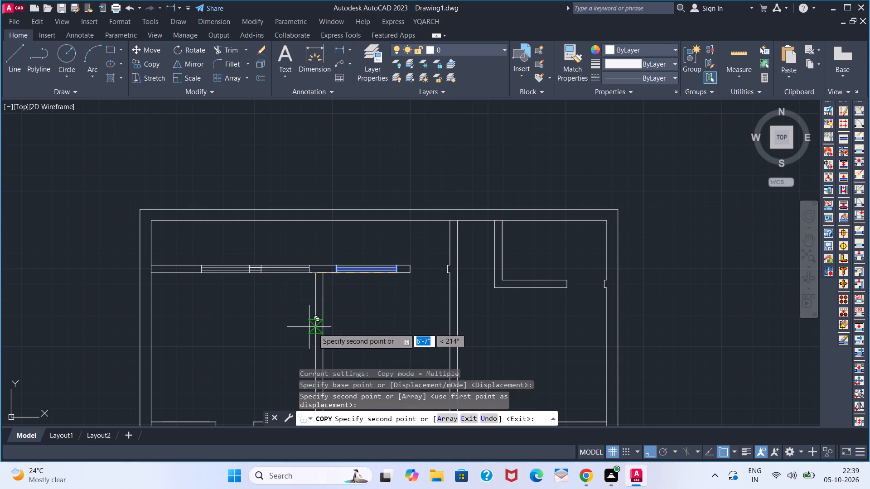
{"action": "key", "text": "space"}
Draw a reference line along the top outer wall's inner face, spanning the small upper-right room.
{"action": "scroll", "coordinate": [396, 335], "scroll_direction": "down", "scroll_amount": 2}
{"action": "middle_click_drag", "start_coordinate": [373, 303], "coordinate": [283, 249]}
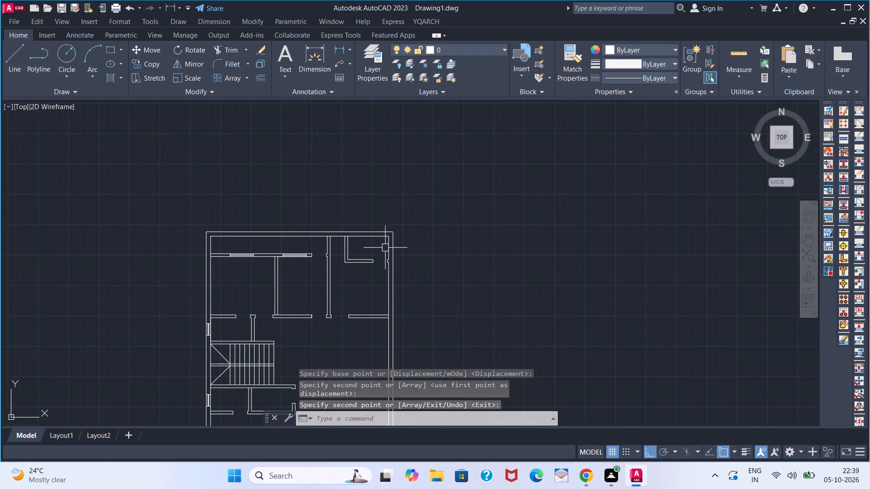
{"action": "scroll", "coordinate": [389, 248], "scroll_direction": "up", "scroll_amount": 3}
{"action": "middle_click_drag", "start_coordinate": [304, 237], "coordinate": [304, 293]}
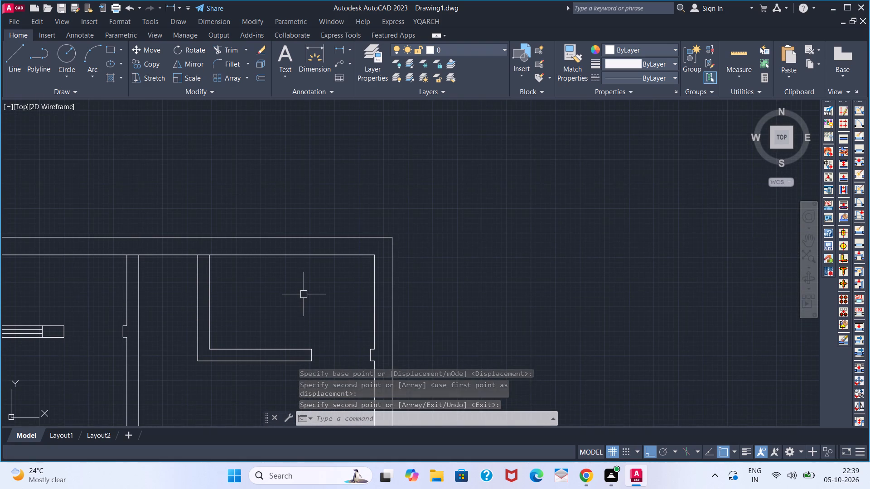
{"action": "key", "text": "l"}
{"action": "key", "text": "Return"}
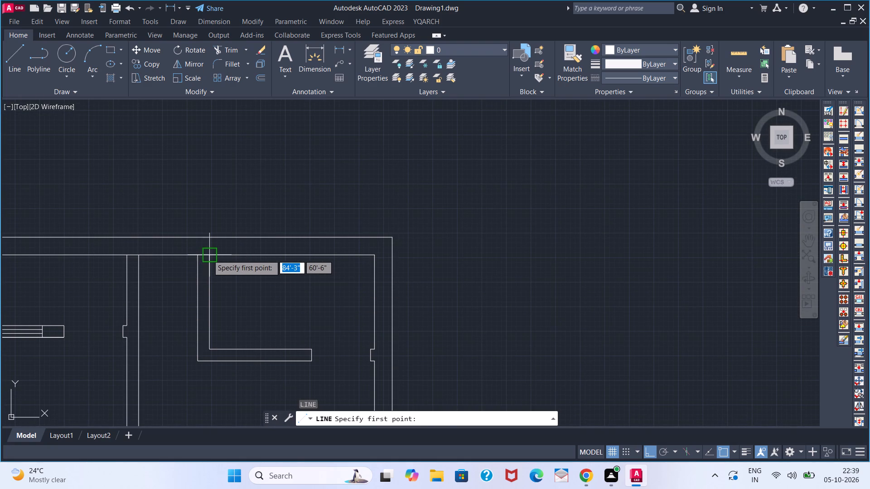
{"action": "left_click", "coordinate": [208, 255]}
{"action": "left_click", "coordinate": [371, 249]}
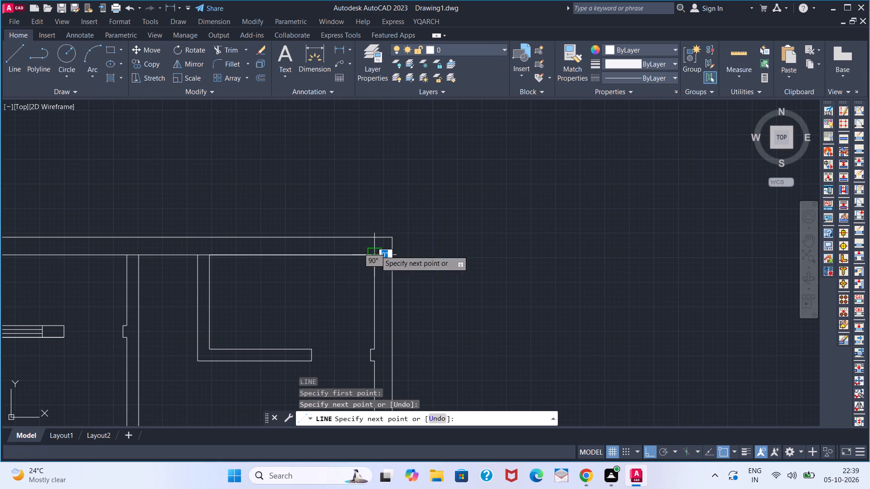
{"action": "key", "text": "Escape"}
Draw a vertical line across the top outer wall from the midpoint of the small room's reference line.
{"action": "key", "text": "space"}
{"action": "left_click", "coordinate": [285, 260]}
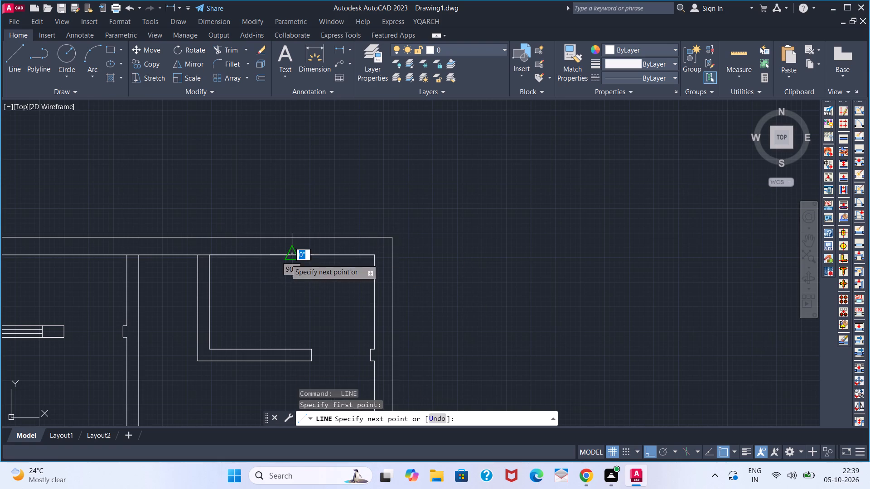
{"action": "left_click", "coordinate": [285, 235]}
{"action": "key", "text": "space"}
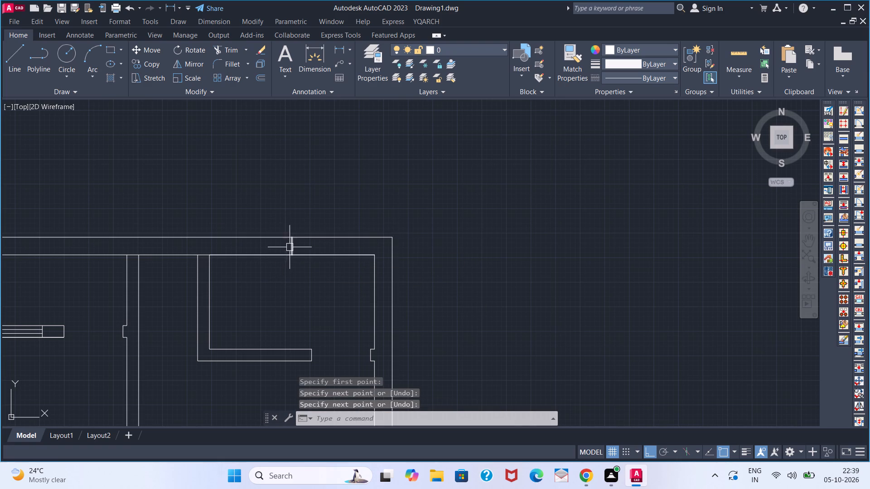
Offset the vertical line in the top outer wall by 1' to each side to form the window jambs.
{"action": "key", "text": "o"}
{"action": "key", "text": "Return"}
{"action": "type", "text": "1'"}
{"action": "key", "text": "Return"}
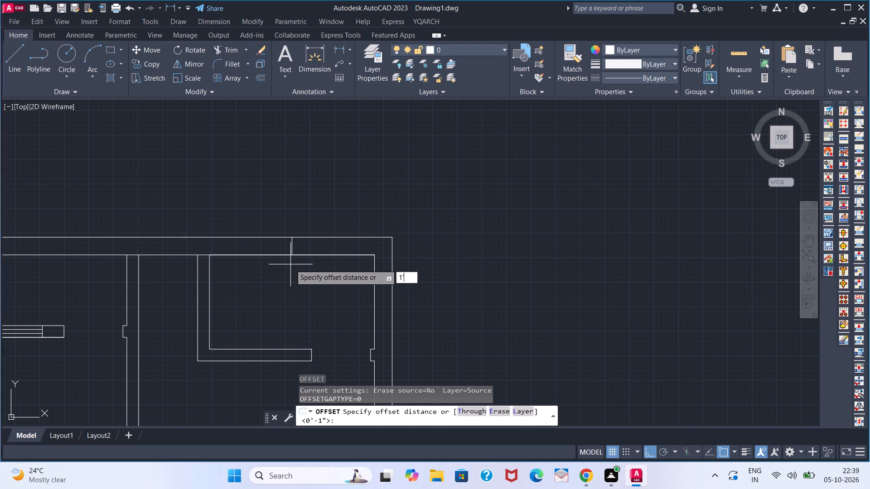
{"action": "left_click", "coordinate": [293, 249]}
{"action": "left_click", "coordinate": [403, 248]}
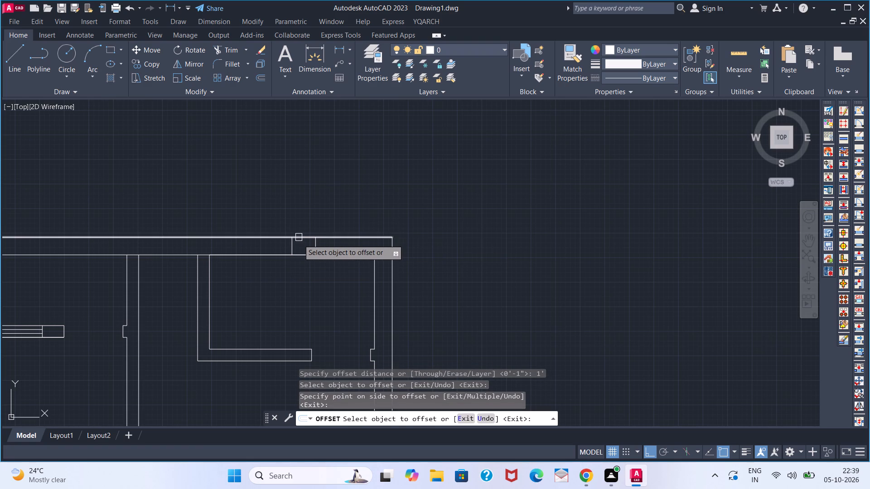
{"action": "left_click", "coordinate": [296, 247]}
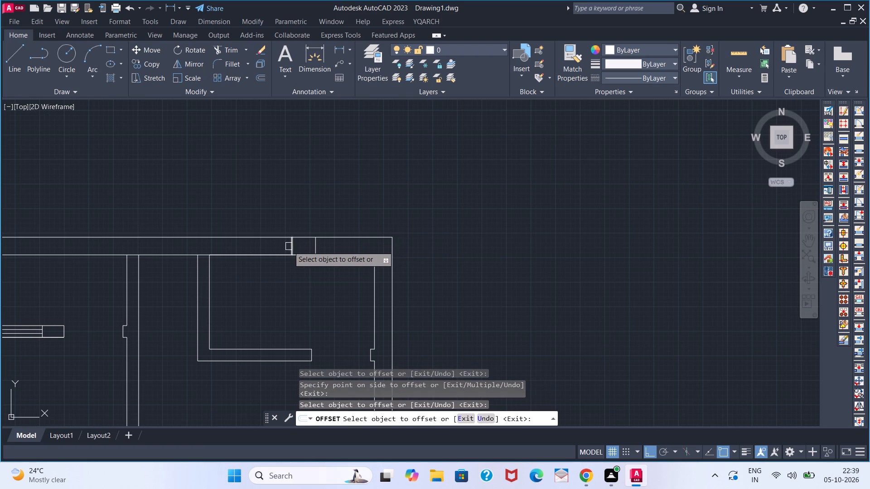
{"action": "left_click", "coordinate": [290, 247]}
{"action": "left_click", "coordinate": [206, 247]}
{"action": "key", "text": "space"}
Delete the original middle line between the two window jambs in the top outer wall.
{"action": "left_click", "coordinate": [299, 247]}
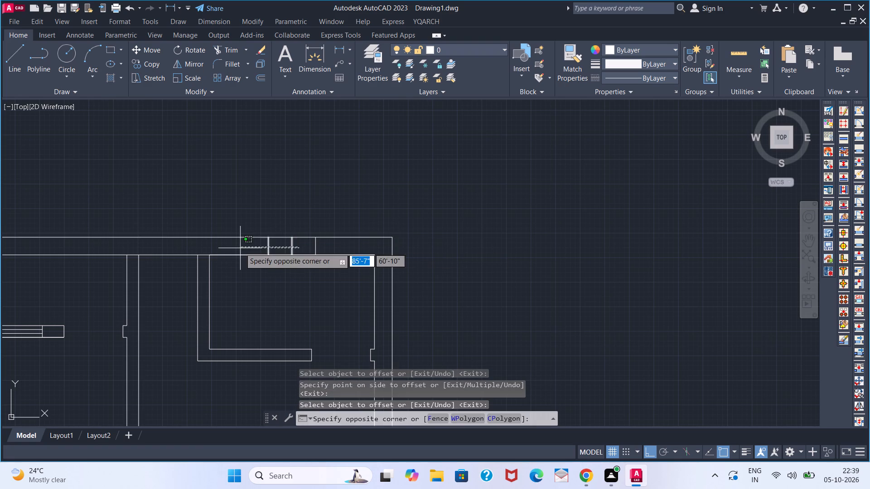
{"action": "left_click", "coordinate": [290, 244]}
{"action": "key", "text": "Delete"}
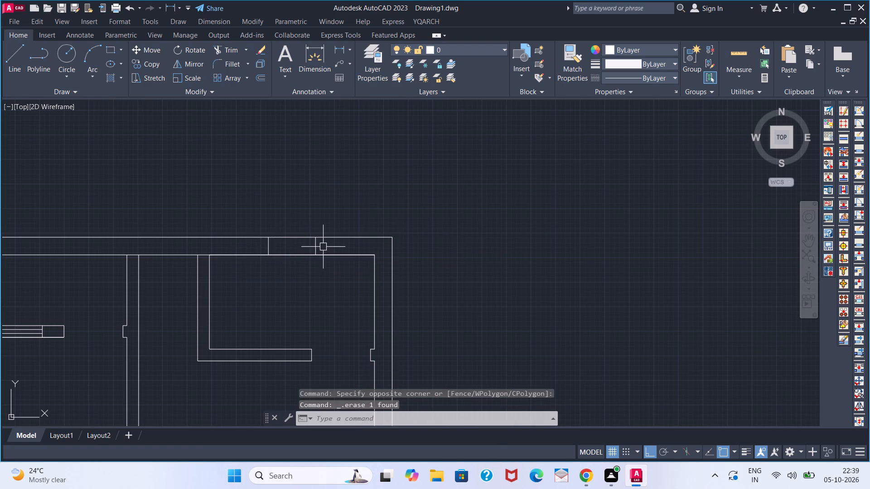
Draw a horizontal window centre line between the midpoints of the two jambs in the top outer wall.
{"action": "key", "text": "l"}
{"action": "key", "text": "Return"}
{"action": "scroll", "coordinate": [278, 241], "scroll_direction": "up", "scroll_amount": 2}
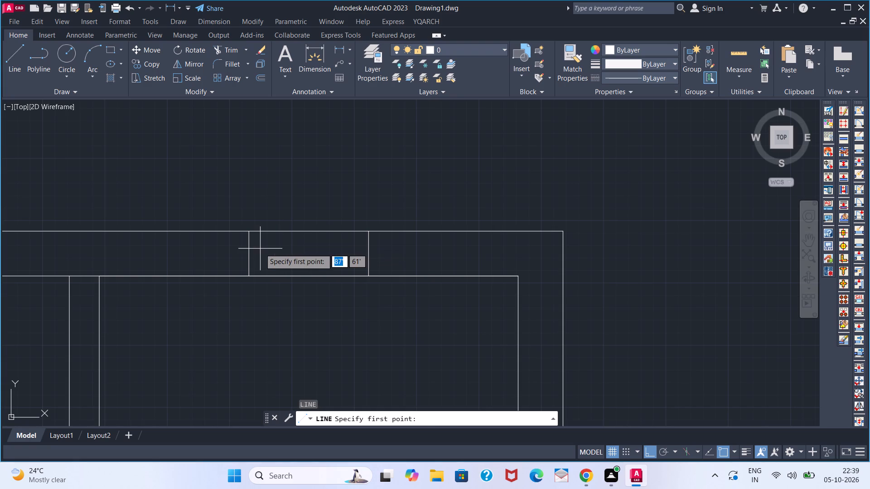
{"action": "left_click", "coordinate": [254, 251]}
{"action": "left_click", "coordinate": [362, 250]}
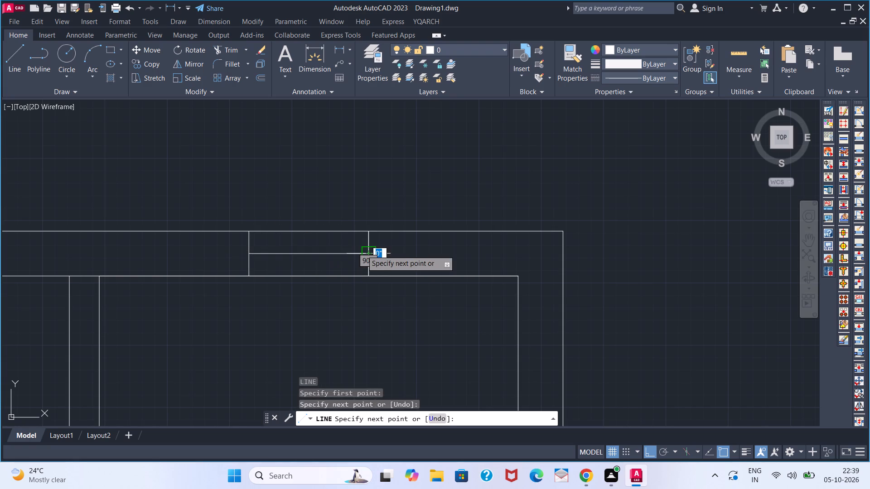
{"action": "key", "text": "space"}
Offset the top-wall window's centre line by 1" to each side to form the glazing lines.
{"action": "key", "text": "o"}
{"action": "key", "text": "Return"}
{"action": "key", "text": "1"}
{"action": "key", "text": "Return"}
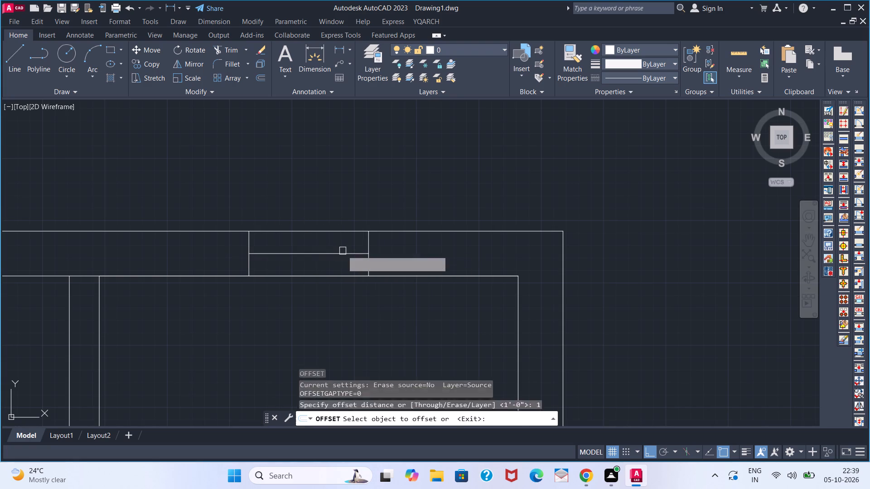
{"action": "left_click", "coordinate": [343, 251]}
{"action": "left_click", "coordinate": [337, 264]}
{"action": "left_click", "coordinate": [331, 251]}
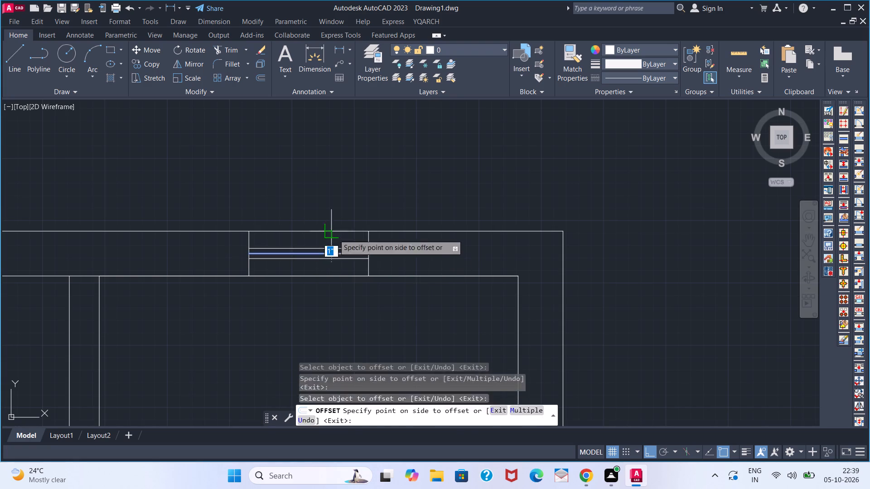
{"action": "left_click", "coordinate": [334, 235]}
{"action": "key", "text": "space"}
Draw a reference line along the bottom outer wall's inner face, from the lower-left room's corner to its partition.
{"action": "scroll", "coordinate": [340, 249], "scroll_direction": "down", "scroll_amount": 4}
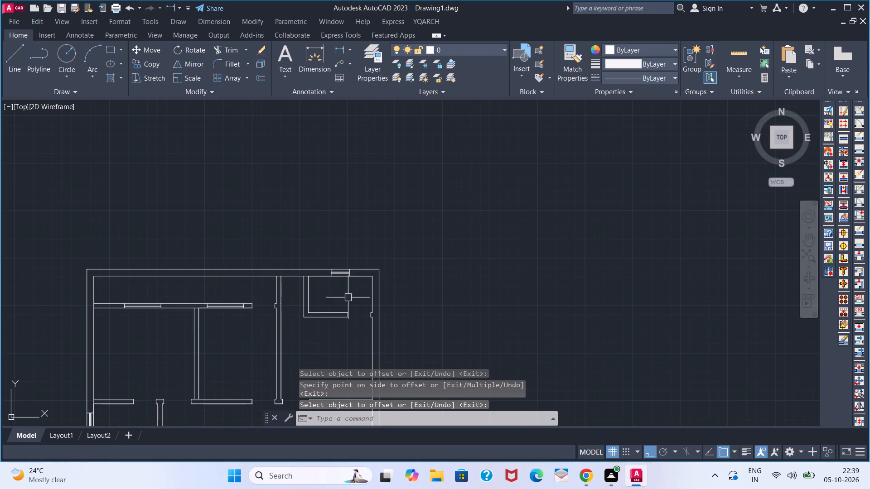
{"action": "scroll", "coordinate": [341, 340], "scroll_direction": "down", "scroll_amount": 1}
{"action": "middle_click_drag", "start_coordinate": [312, 336], "coordinate": [349, 204]}
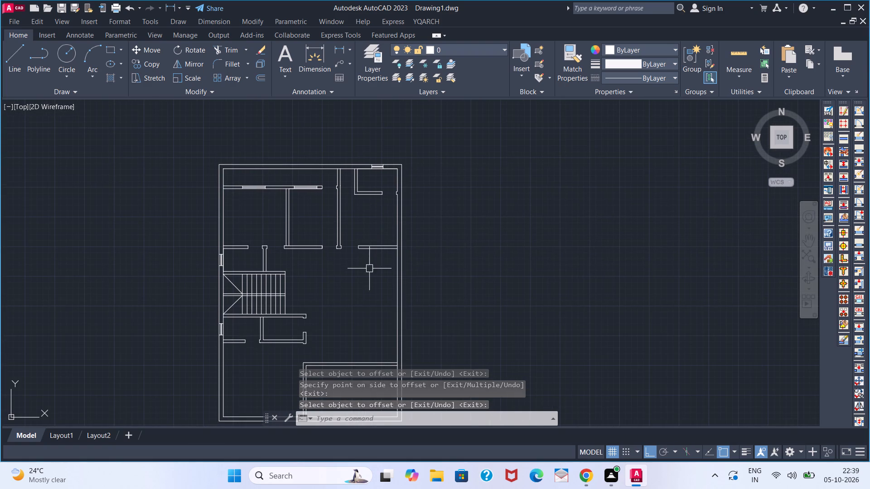
{"action": "middle_click_drag", "start_coordinate": [360, 293], "coordinate": [383, 248]}
{"action": "scroll", "coordinate": [372, 261], "scroll_direction": "down", "scroll_amount": 1}
{"action": "scroll", "coordinate": [355, 301], "scroll_direction": "up", "scroll_amount": 2}
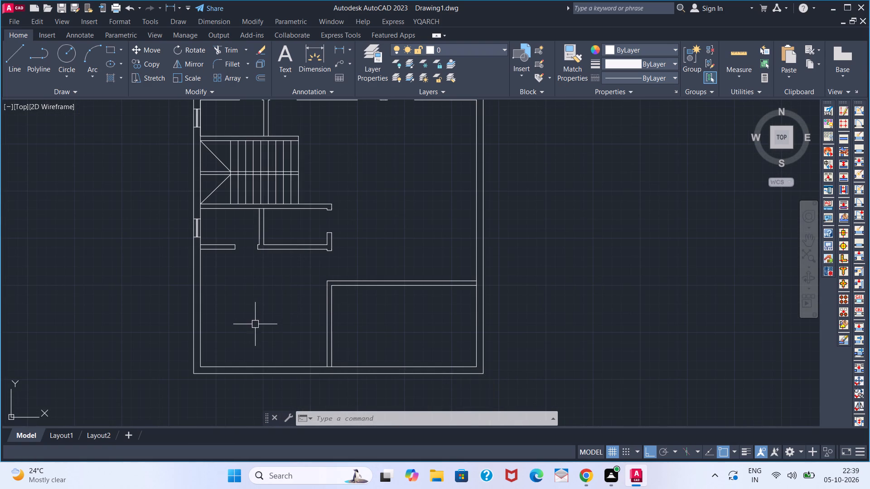
{"action": "scroll", "coordinate": [296, 330], "scroll_direction": "down", "scroll_amount": 1}
{"action": "middle_click_drag", "start_coordinate": [291, 312], "coordinate": [337, 286]}
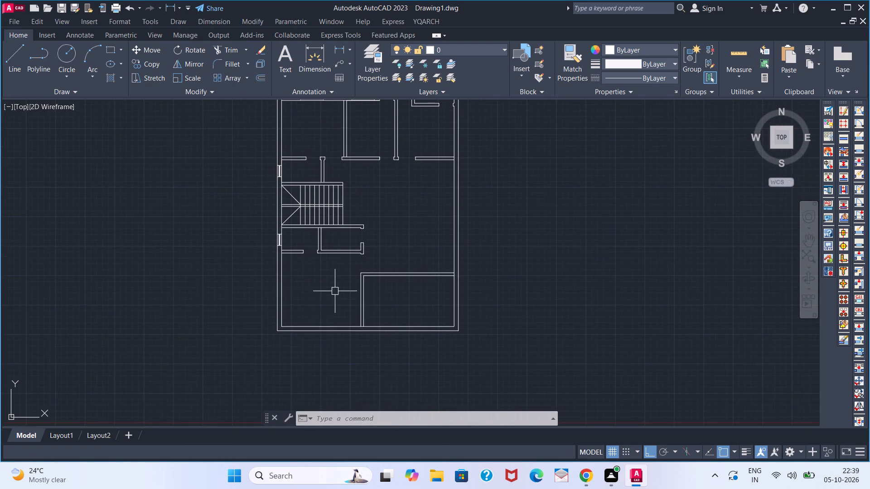
{"action": "scroll", "coordinate": [296, 335], "scroll_direction": "up", "scroll_amount": 1}
{"action": "key", "text": "l"}
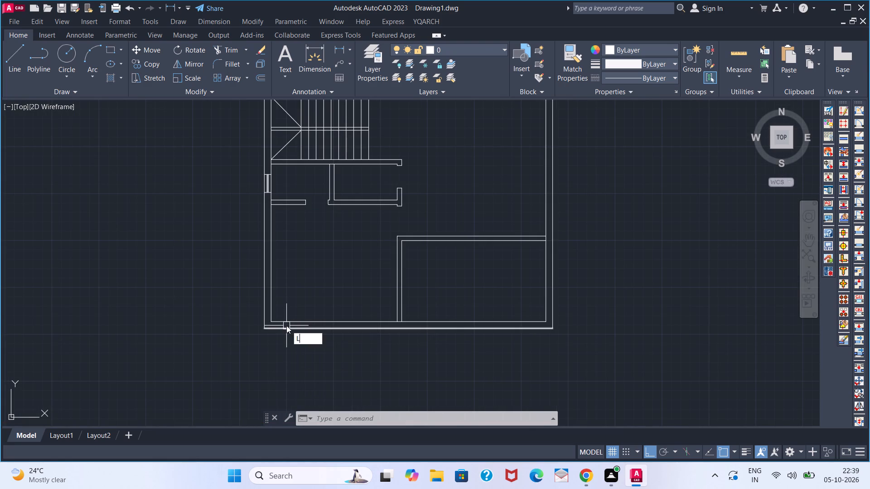
{"action": "key", "text": "Return"}
{"action": "left_click", "coordinate": [277, 323]}
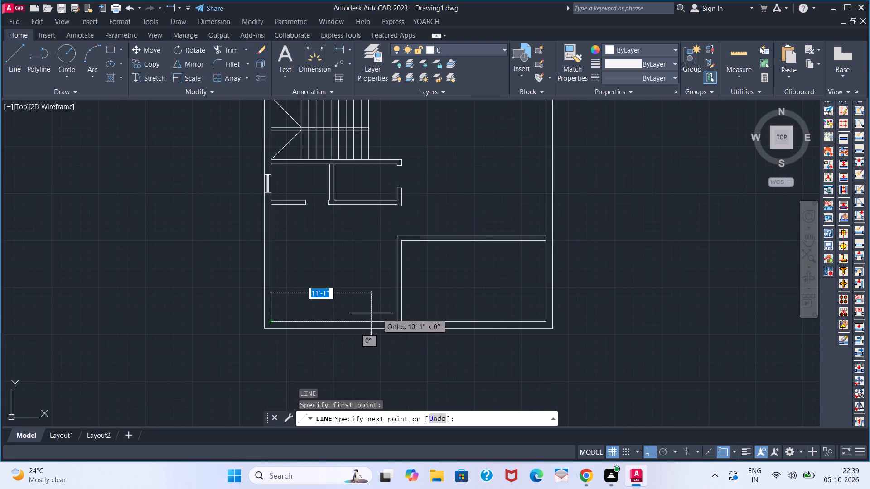
{"action": "left_click", "coordinate": [394, 316]}
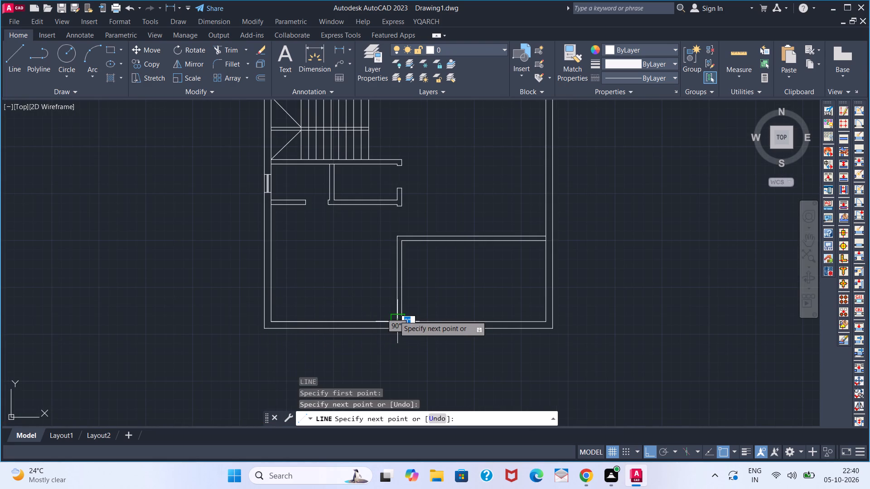
{"action": "key", "text": "space"}
Draw a vertical line across the bottom outer wall from the midpoint of the lower-left room's reference line.
{"action": "scroll", "coordinate": [340, 321], "scroll_direction": "up", "scroll_amount": 2}
{"action": "key", "text": "space"}
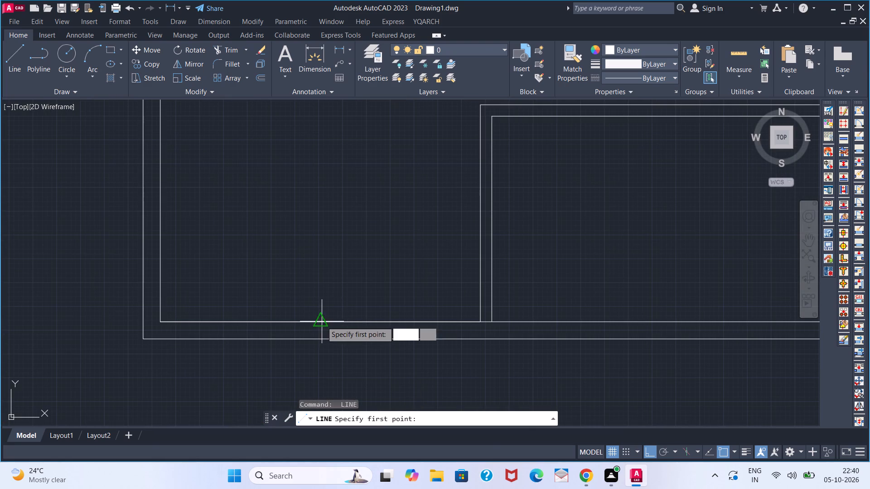
{"action": "left_click", "coordinate": [322, 321]}
{"action": "left_click", "coordinate": [321, 333]}
{"action": "key", "text": "space"}
{"action": "scroll", "coordinate": [321, 333], "scroll_direction": "up", "scroll_amount": 1}
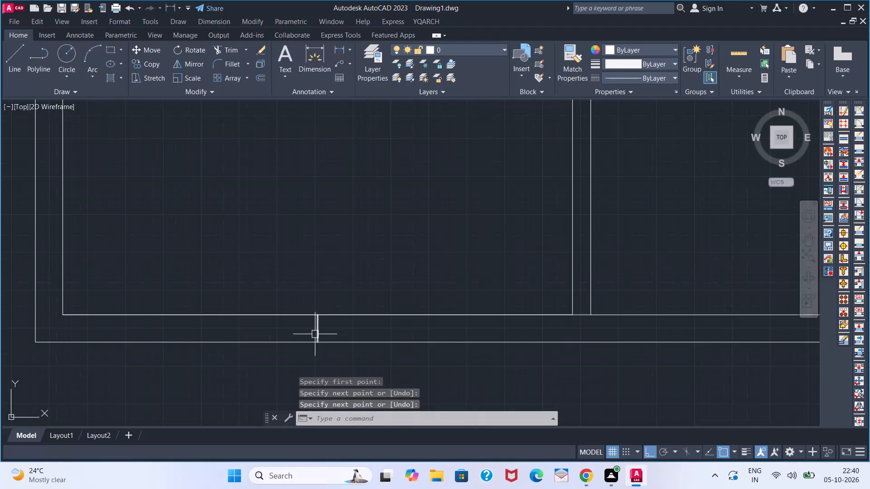
Offset the vertical line across the bottom outer wall by 2' to each side to form the window jambs.
{"action": "key", "text": "o"}
{"action": "key", "text": "Return"}
{"action": "type", "text": "2'"}
{"action": "key", "text": "Return"}
{"action": "left_click", "coordinate": [318, 331]}
{"action": "left_click", "coordinate": [183, 330]}
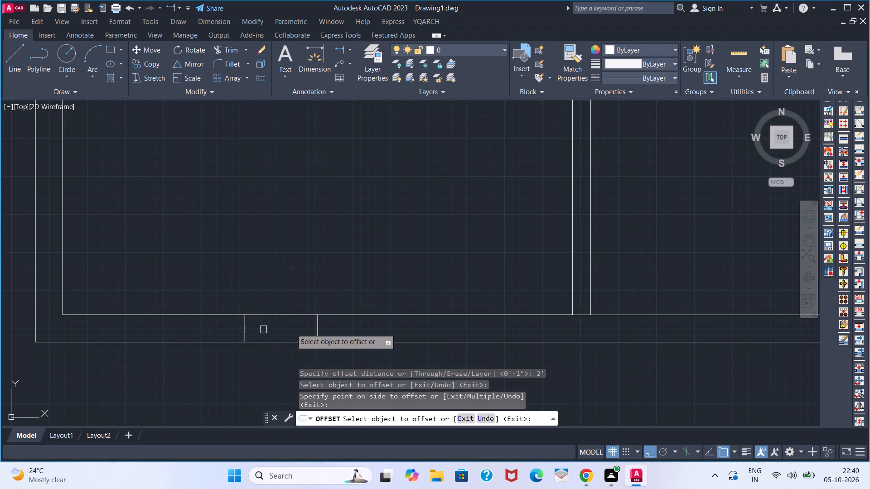
{"action": "left_click", "coordinate": [314, 326]}
{"action": "left_click", "coordinate": [494, 326]}
{"action": "key", "text": "space"}
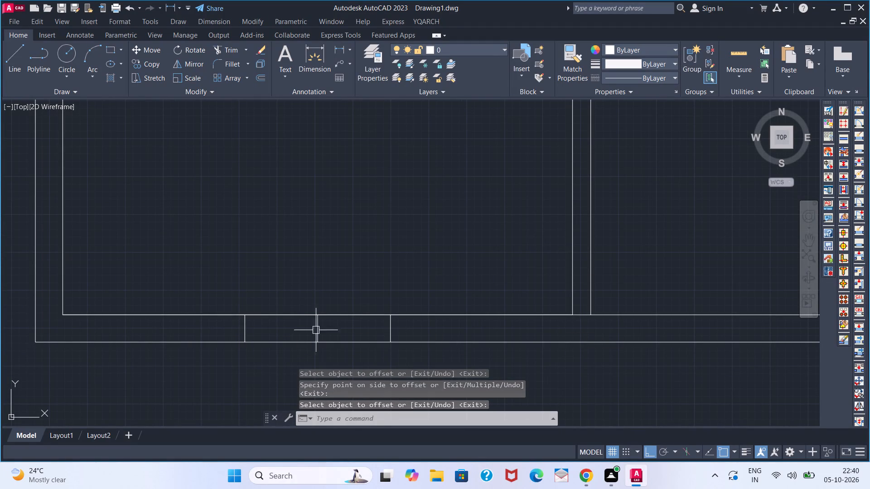
Delete the original vertical midpoint line between the two bottom-wall window jambs.
{"action": "left_click", "coordinate": [314, 330]}
{"action": "left_click", "coordinate": [327, 330]}
{"action": "left_click", "coordinate": [317, 331]}
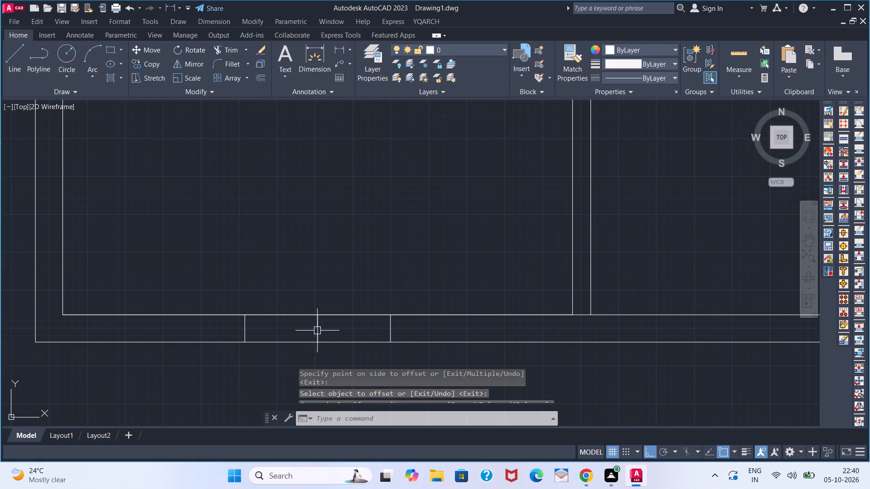
{"action": "key", "text": "Delete"}
{"action": "key", "text": "semicolon"}
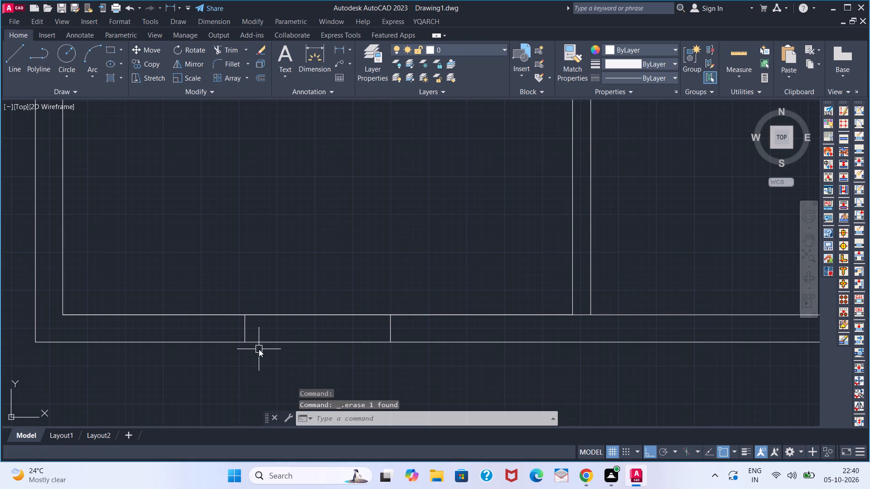
{"action": "key", "text": "Return"}
{"action": "key", "text": "Escape"}
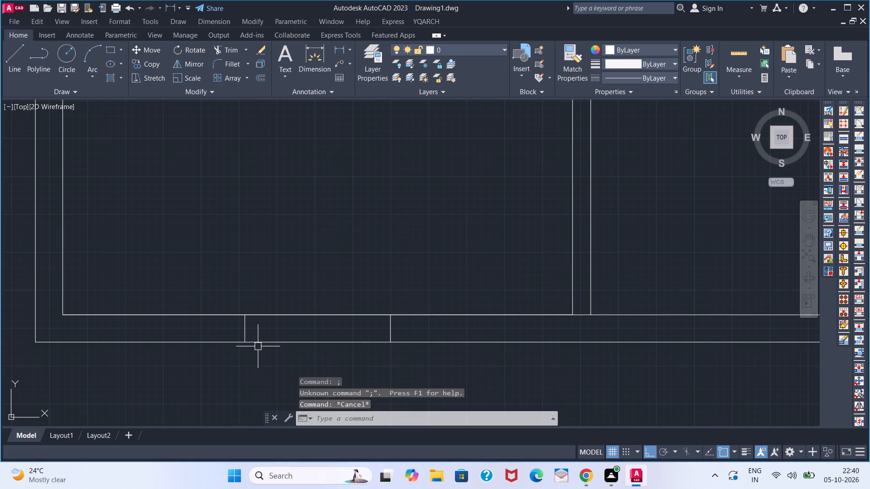
Draw a horizontal 4' window centre line between the midpoints of the two jambs in the bottom outer wall.
{"action": "key", "text": "l"}
{"action": "key", "text": "Return"}
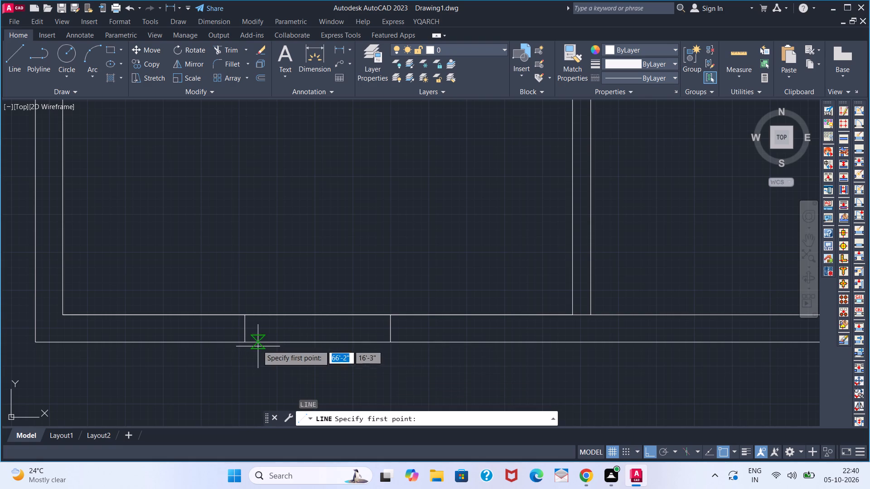
{"action": "left_click", "coordinate": [247, 331]}
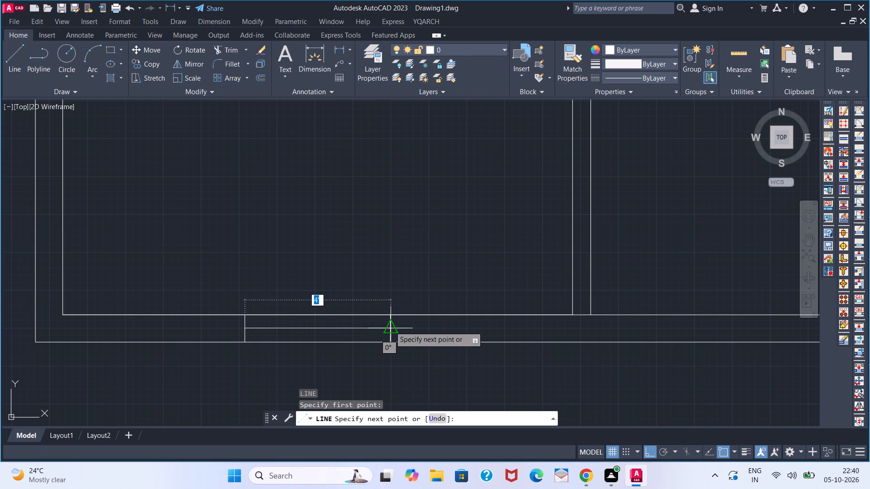
{"action": "left_click", "coordinate": [390, 326]}
{"action": "key", "text": "space"}
Offset the bottom-wall window's centre line by 1" to each side to form the glazing lines.
{"action": "key", "text": "o"}
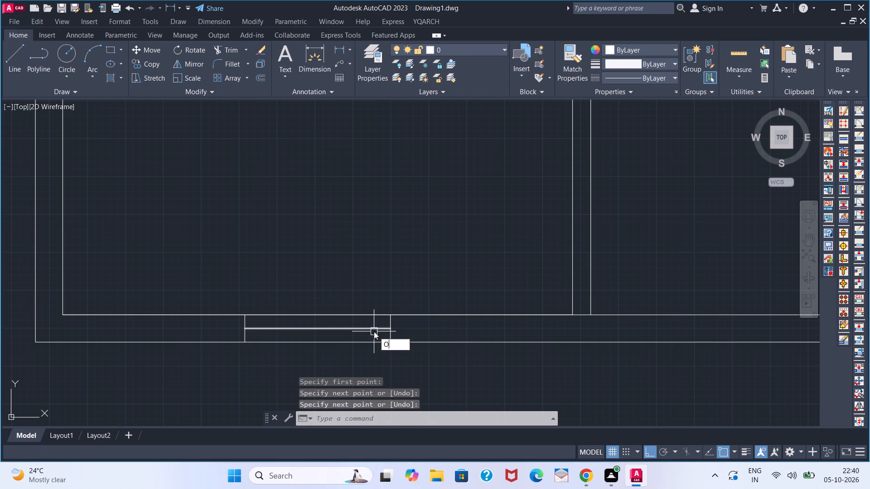
{"action": "key", "text": "Return"}
{"action": "key", "text": "1"}
{"action": "key", "text": "Return"}
{"action": "left_click", "coordinate": [374, 331]}
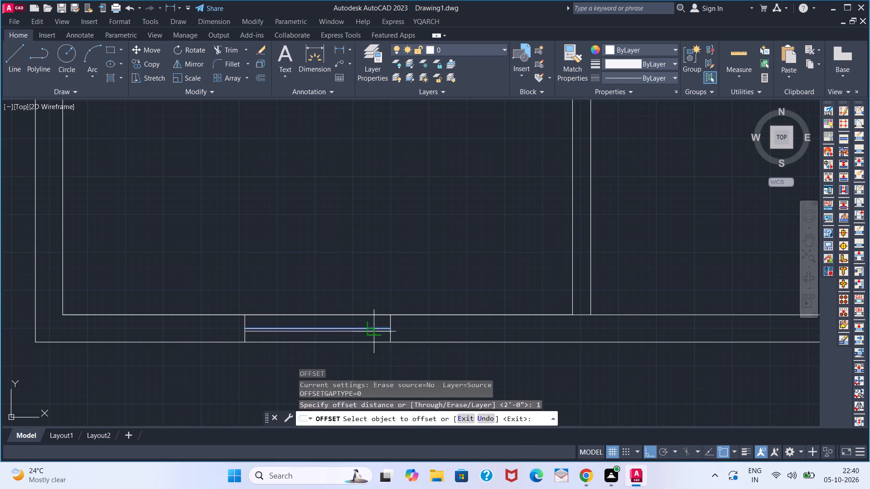
{"action": "left_click", "coordinate": [374, 328]}
{"action": "scroll", "coordinate": [338, 341], "scroll_direction": "up", "scroll_amount": 2}
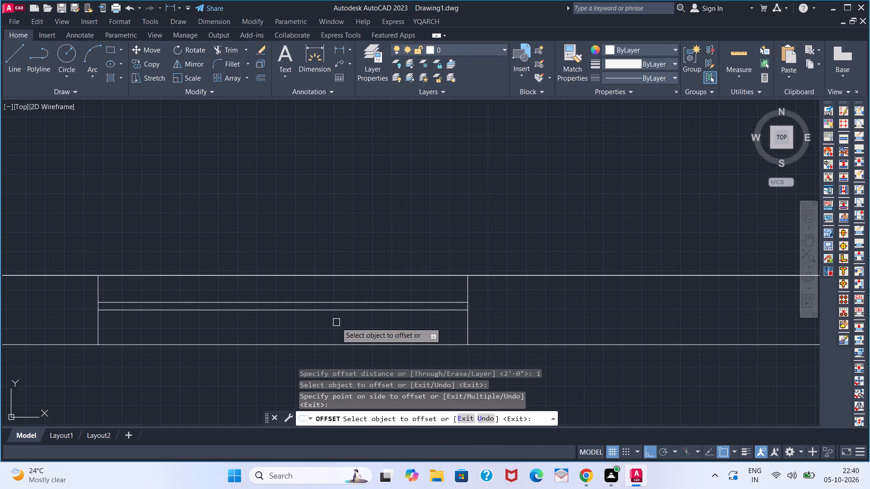
{"action": "left_click", "coordinate": [342, 312]}
{"action": "left_click", "coordinate": [341, 330]}
{"action": "key", "text": "space"}
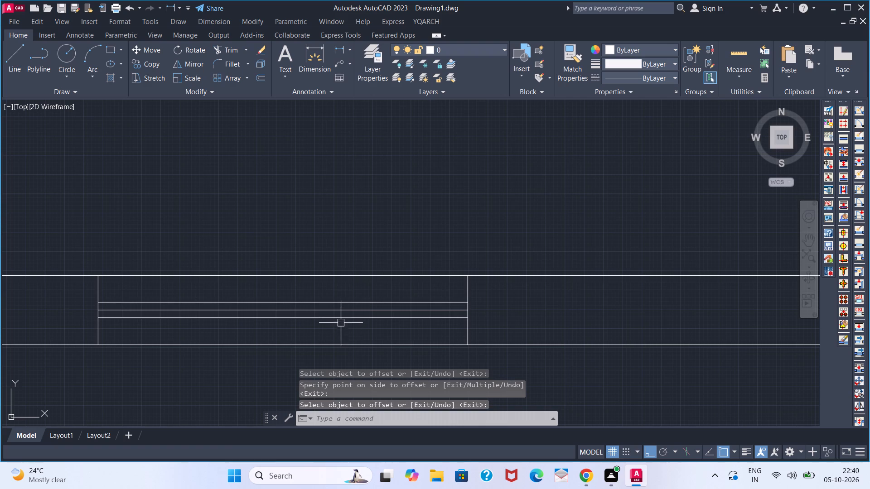
Delete the bottom-wall window's centre line between the two glazing lines.
{"action": "left_click", "coordinate": [348, 307]}
{"action": "key", "text": "Delete"}
Draw a 9' reference line along the right outer wall's inner face, from the upper-right room's lower partition to the wall stub above.
{"action": "scroll", "coordinate": [383, 328], "scroll_direction": "down", "scroll_amount": 5}
{"action": "middle_click_drag", "start_coordinate": [477, 292], "coordinate": [371, 379]}
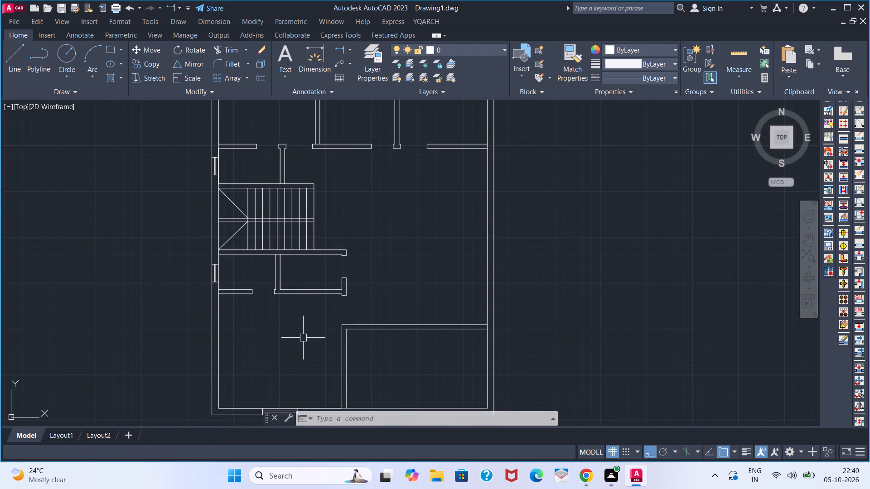
{"action": "scroll", "coordinate": [303, 338], "scroll_direction": "down", "scroll_amount": 1}
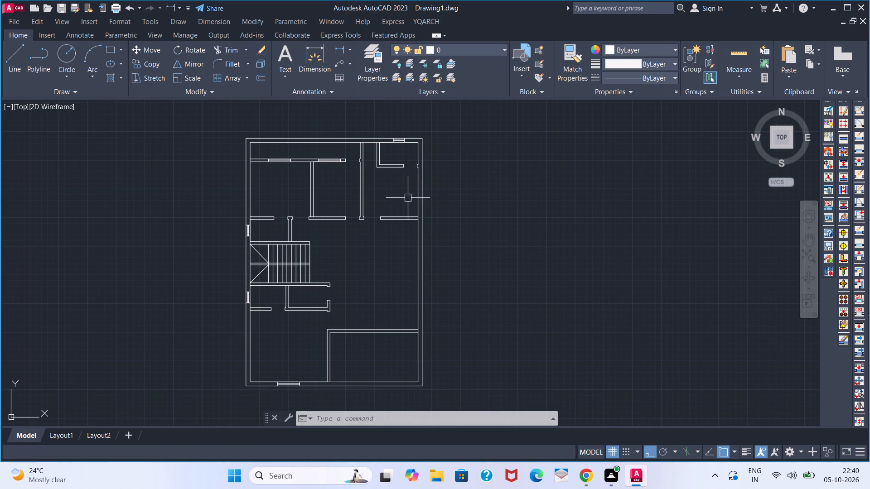
{"action": "scroll", "coordinate": [408, 206], "scroll_direction": "up", "scroll_amount": 1}
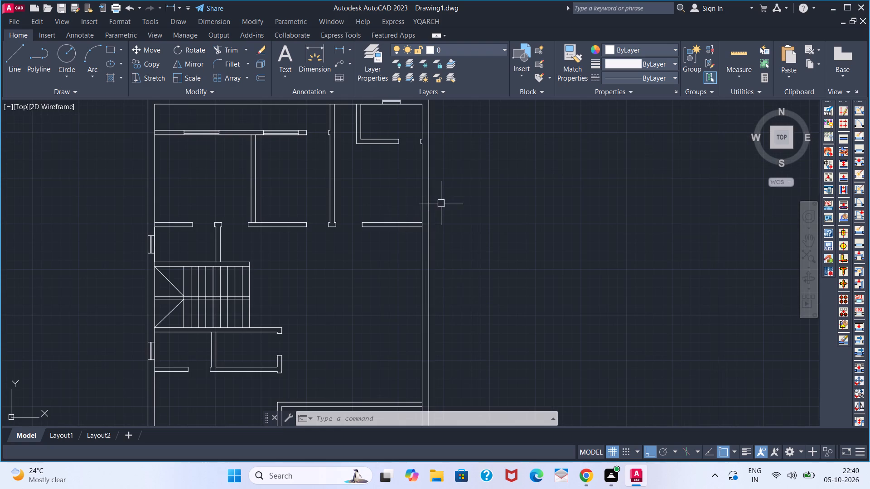
{"action": "scroll", "coordinate": [417, 206], "scroll_direction": "up", "scroll_amount": 2}
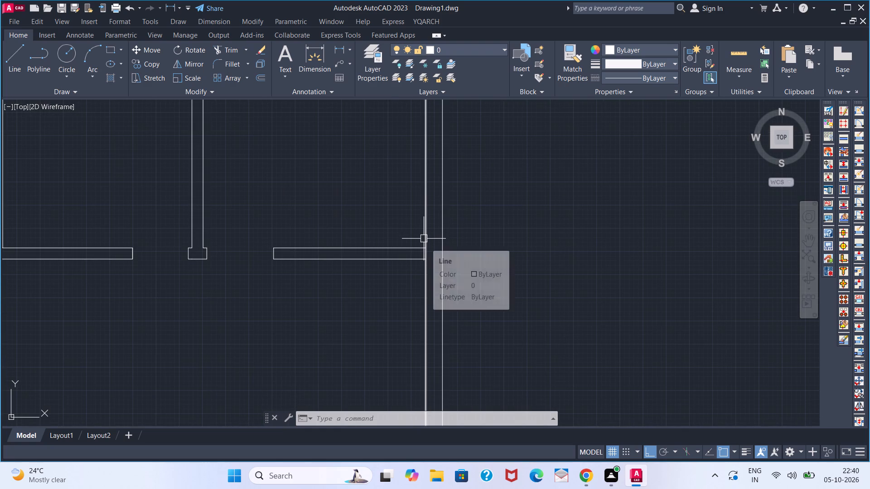
{"action": "key", "text": "l"}
{"action": "key", "text": "Return"}
{"action": "left_click", "coordinate": [424, 243]}
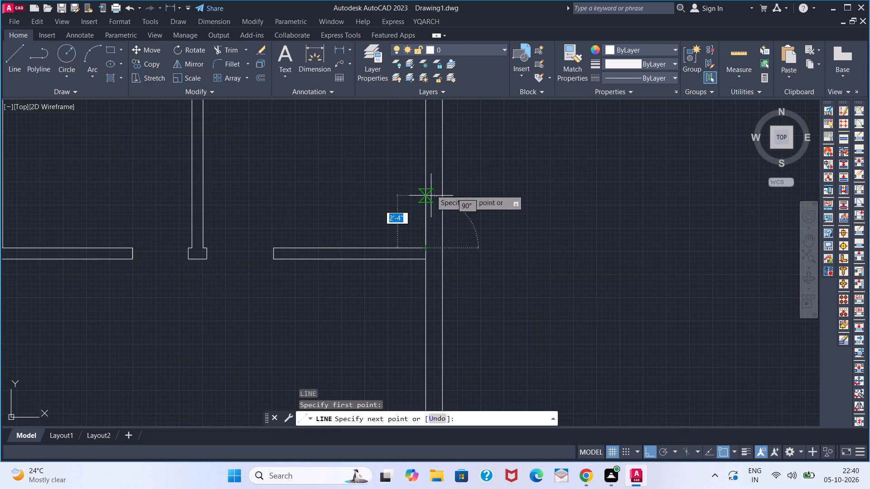
{"action": "middle_click_drag", "start_coordinate": [431, 172], "coordinate": [430, 336]}
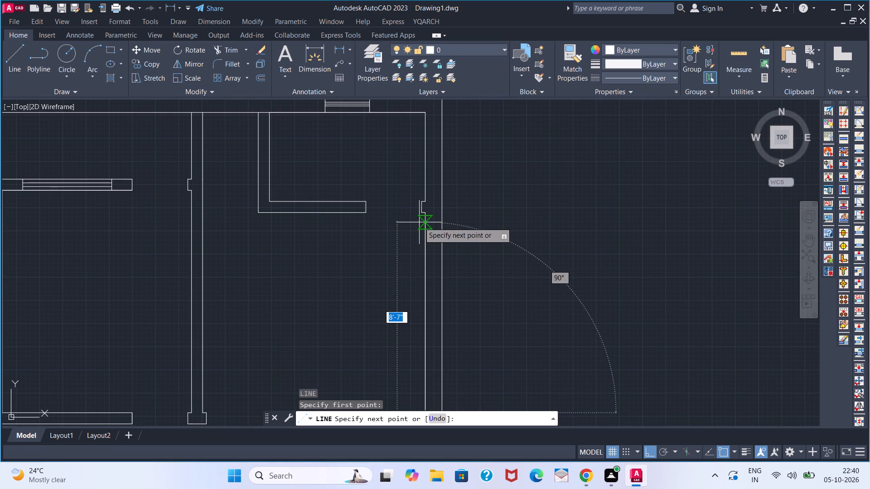
{"action": "scroll", "coordinate": [426, 215], "scroll_direction": "up", "scroll_amount": 3}
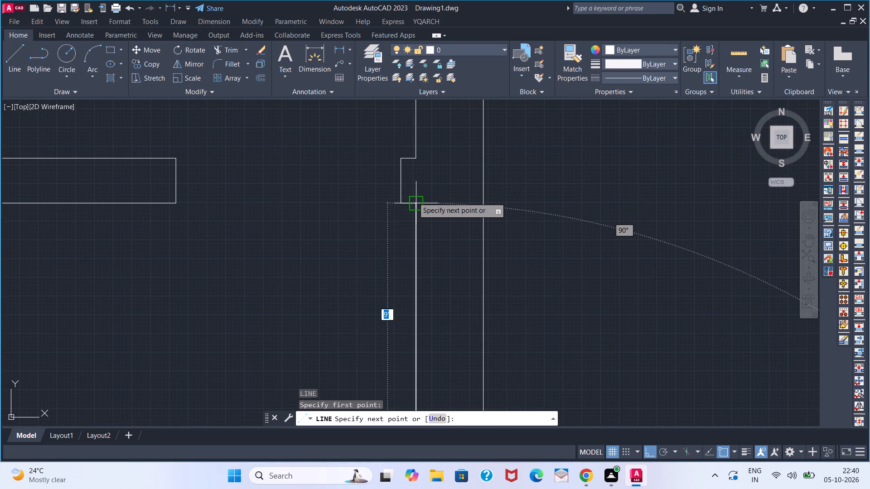
{"action": "left_click", "coordinate": [413, 197]}
{"action": "key", "text": "space"}
Draw a horizontal line across the right outer wall from the midpoint of the upper-right room's reference line.
{"action": "scroll", "coordinate": [398, 285], "scroll_direction": "down", "scroll_amount": 3}
{"action": "scroll", "coordinate": [348, 295], "scroll_direction": "down", "scroll_amount": 2}
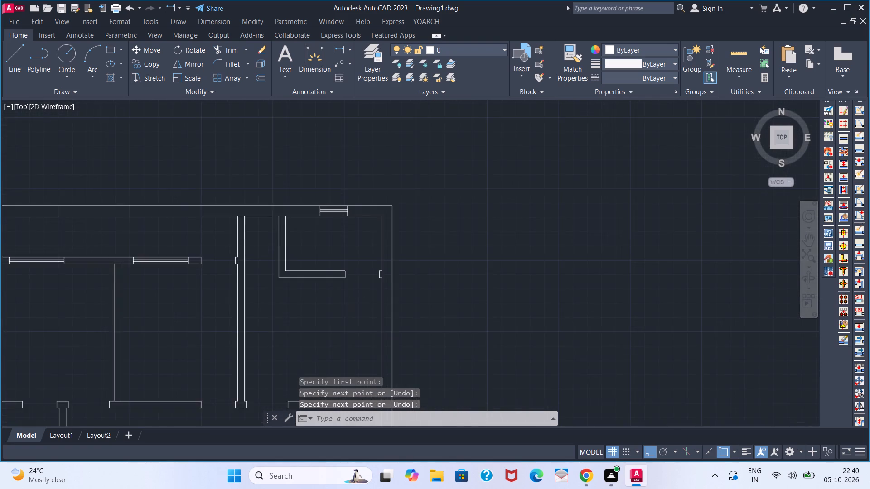
{"action": "middle_click_drag", "start_coordinate": [345, 297], "coordinate": [365, 256]}
{"action": "scroll", "coordinate": [393, 279], "scroll_direction": "up", "scroll_amount": 2}
{"action": "key", "text": "space"}
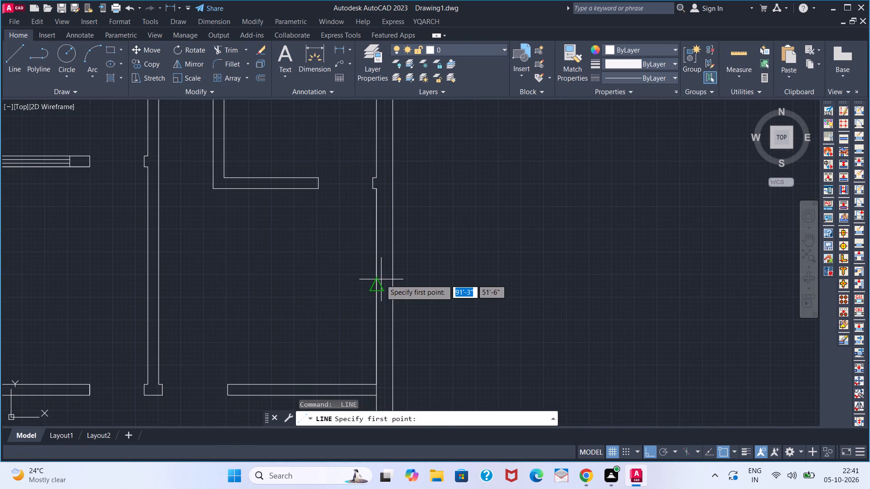
{"action": "left_click", "coordinate": [380, 279]}
{"action": "left_click", "coordinate": [399, 279]}
{"action": "key", "text": "space"}
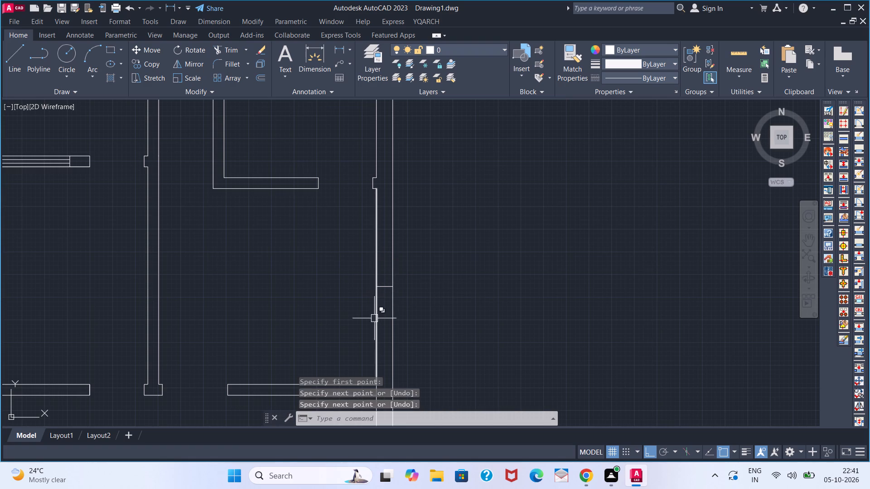
Offset the horizontal line across the right outer wall by 2' to each side to form the window jambs.
{"action": "key", "text": "o"}
{"action": "key", "text": "Return"}
{"action": "type", "text": "2'"}
{"action": "key", "text": "Return"}
{"action": "left_click", "coordinate": [386, 286]}
{"action": "left_click", "coordinate": [385, 336]}
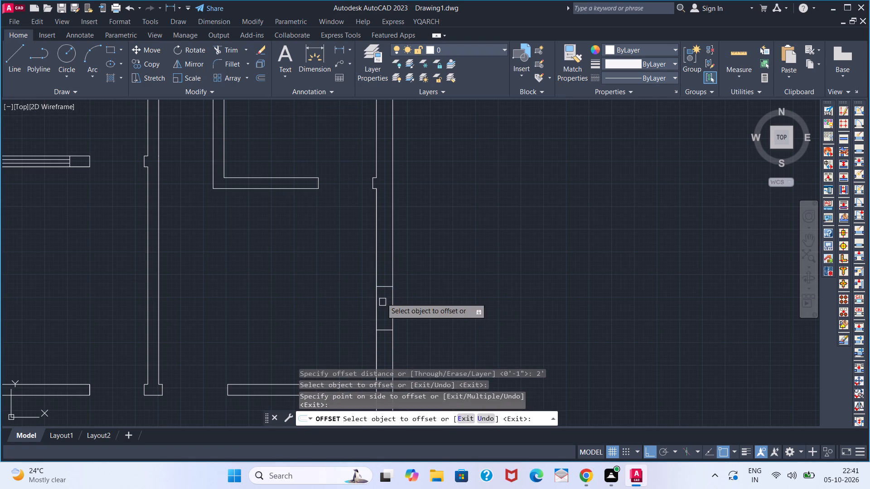
{"action": "left_click", "coordinate": [383, 283]}
{"action": "left_click", "coordinate": [383, 237]}
{"action": "key", "text": "space"}
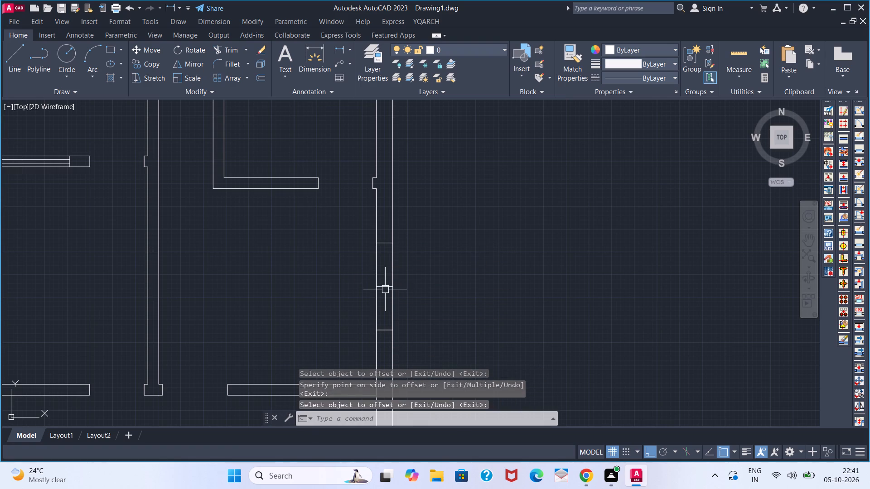
Delete the original horizontal midpoint line between the two right-wall window jambs.
{"action": "left_click", "coordinate": [385, 289]}
{"action": "key", "text": "Delete"}
Draw a vertical 4' window centre line between the midpoints of the two jambs in the right outer wall.
{"action": "key", "text": "l"}
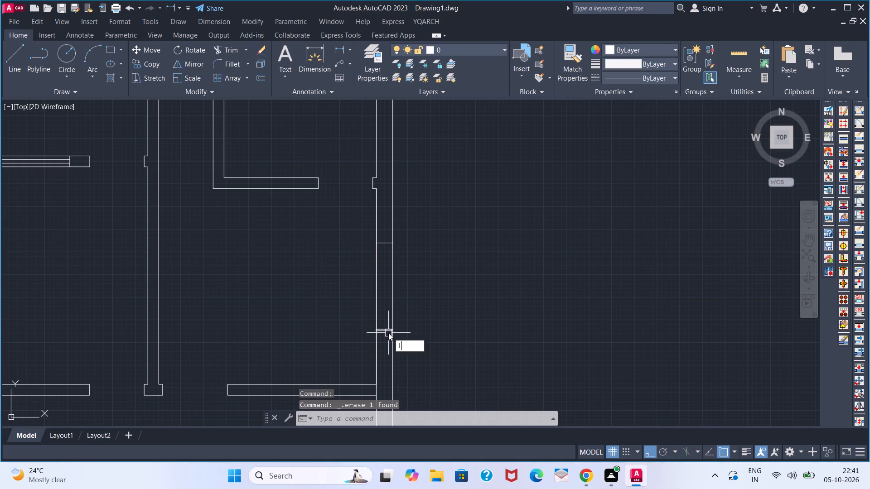
{"action": "key", "text": "Return"}
{"action": "left_click", "coordinate": [388, 332]}
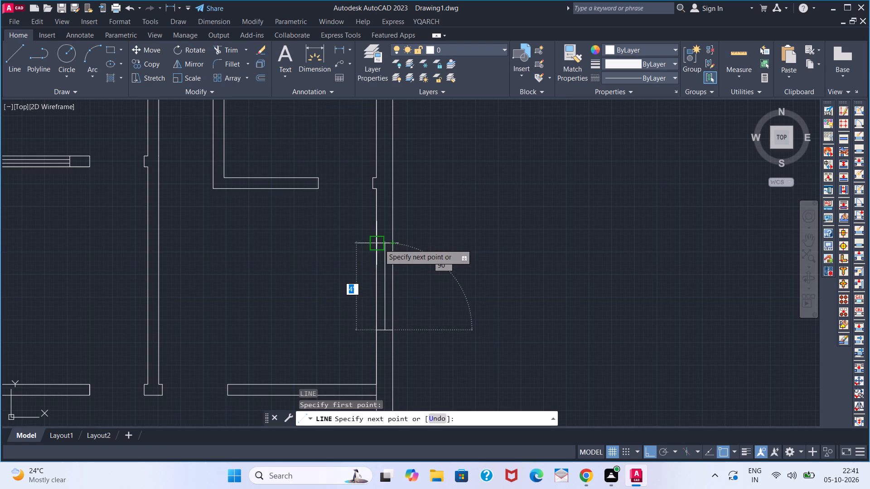
{"action": "scroll", "coordinate": [385, 240], "scroll_direction": "up", "scroll_amount": 2}
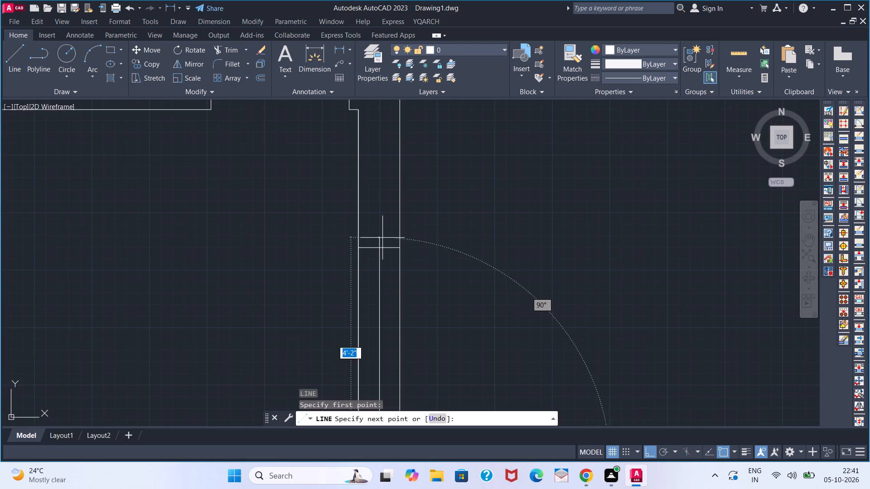
{"action": "left_click", "coordinate": [382, 244]}
{"action": "key", "text": "space"}
{"action": "key", "text": "Escape"}
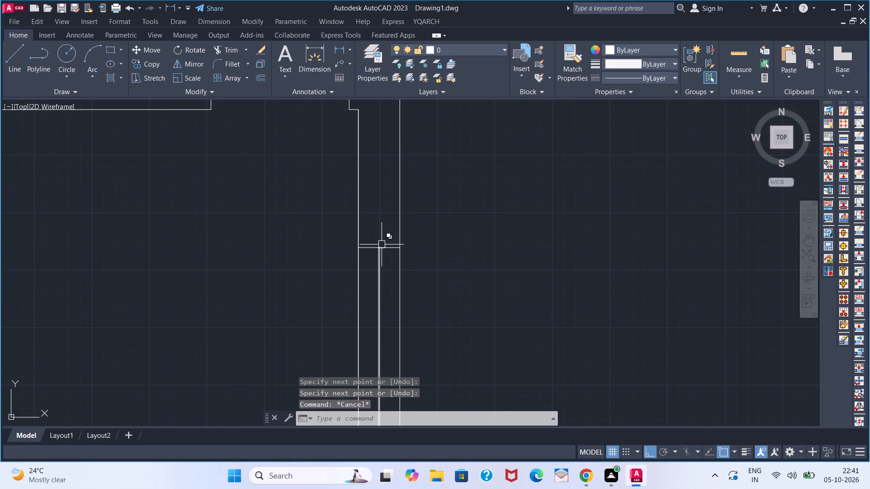
Offset the right-wall window's centre line by 1" to each side to form the glazing lines.
{"action": "scroll", "coordinate": [385, 258], "scroll_direction": "down", "scroll_amount": 1}
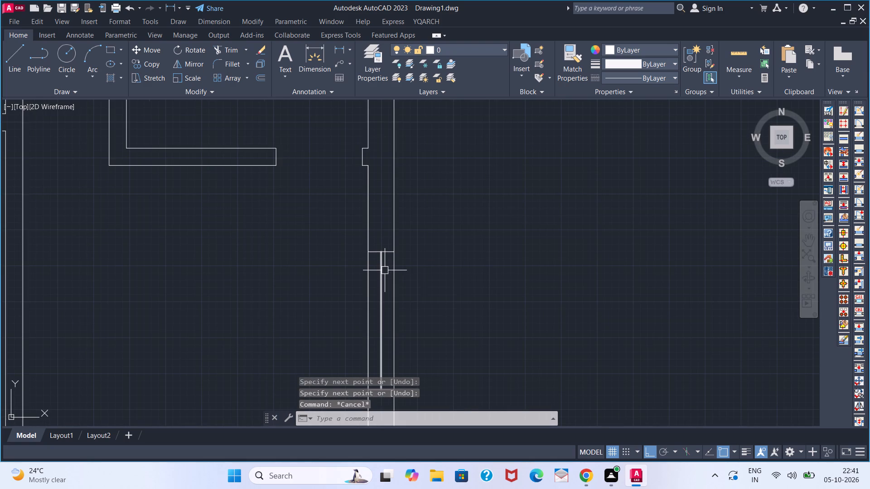
{"action": "scroll", "coordinate": [385, 272], "scroll_direction": "down", "scroll_amount": 1}
{"action": "key", "text": "o"}
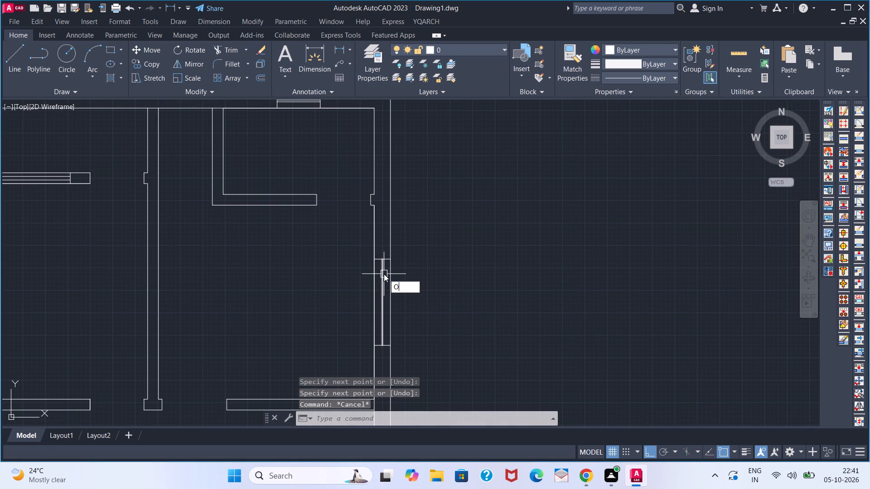
{"action": "key", "text": "Return"}
{"action": "key", "text": "1"}
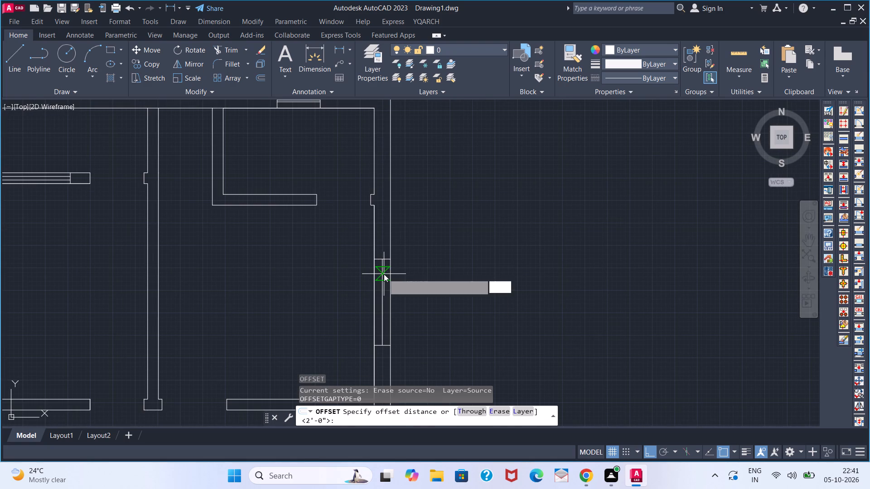
{"action": "key", "text": "Return"}
{"action": "scroll", "coordinate": [384, 274], "scroll_direction": "up", "scroll_amount": 1}
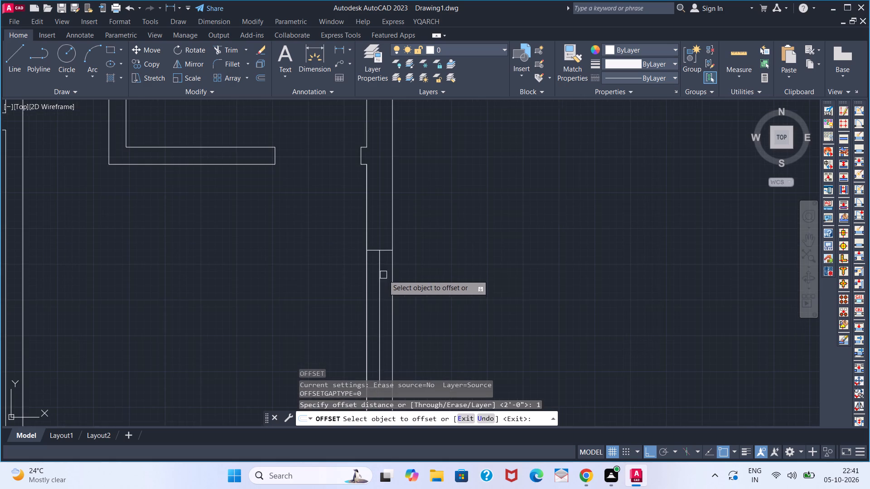
{"action": "left_click", "coordinate": [381, 276]}
{"action": "left_click", "coordinate": [416, 279]}
{"action": "scroll", "coordinate": [387, 287], "scroll_direction": "up", "scroll_amount": 3}
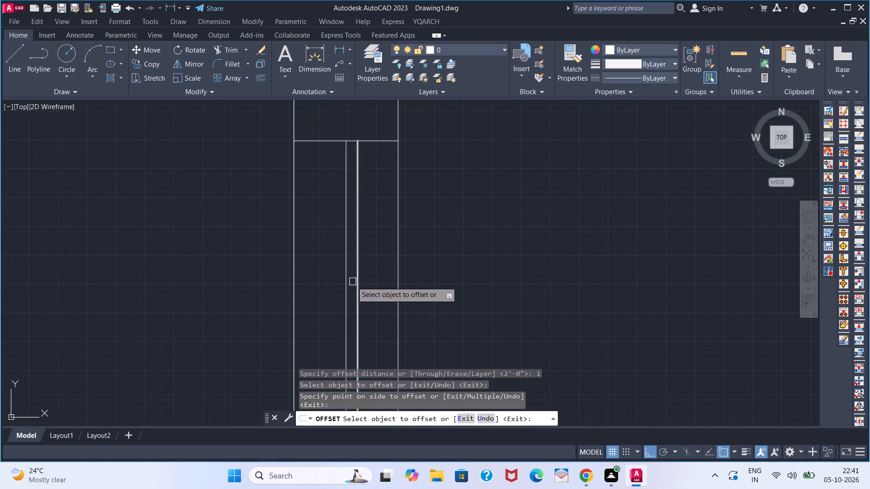
{"action": "left_click", "coordinate": [345, 281]}
{"action": "left_click", "coordinate": [299, 280]}
{"action": "key", "text": "space"}
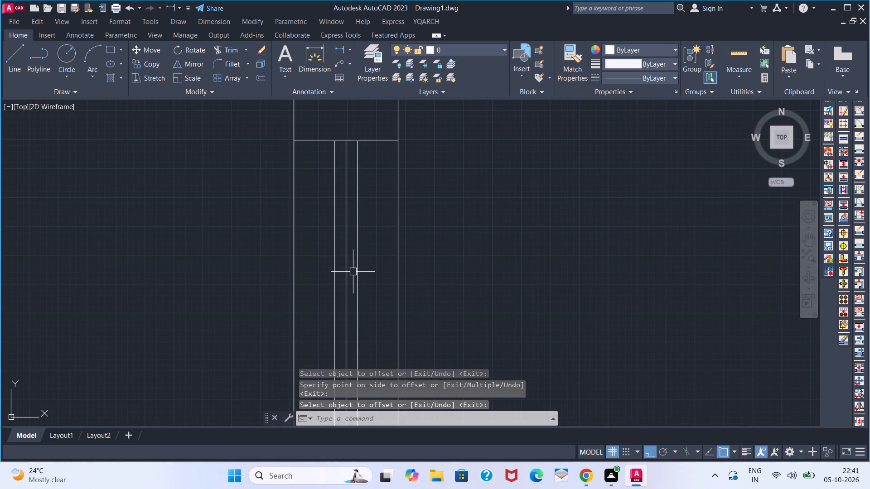
Delete the right-wall window's centre line between the two glazing lines.
{"action": "left_click", "coordinate": [349, 274]}
{"action": "key", "text": "Delete"}
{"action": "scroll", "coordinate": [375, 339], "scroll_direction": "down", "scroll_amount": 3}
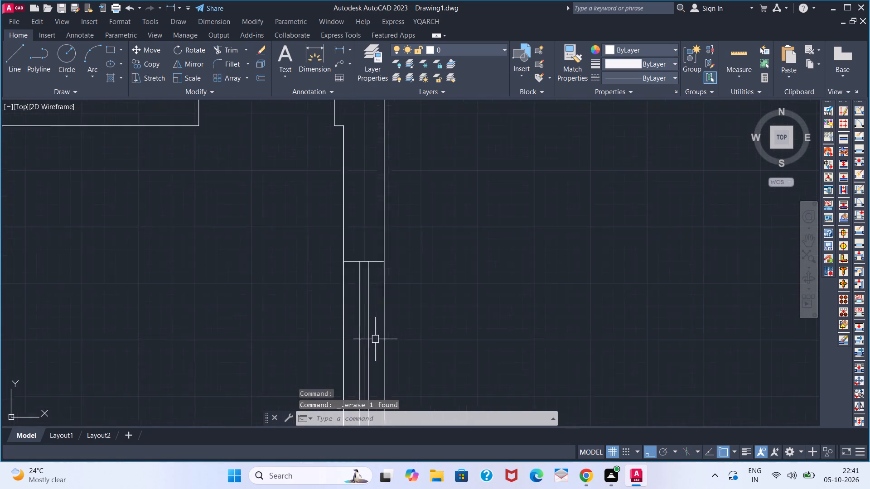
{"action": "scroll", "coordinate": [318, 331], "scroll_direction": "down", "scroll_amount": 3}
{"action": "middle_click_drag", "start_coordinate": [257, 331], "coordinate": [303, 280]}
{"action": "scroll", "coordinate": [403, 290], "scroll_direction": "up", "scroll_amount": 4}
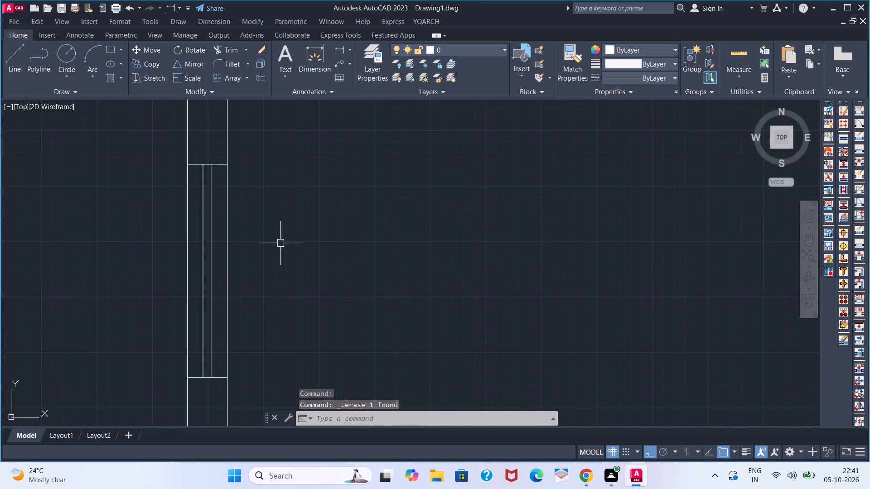
Group the jamb lines and glazing lines of the 4' window in the right outer wall.
{"action": "left_click", "coordinate": [218, 152]}
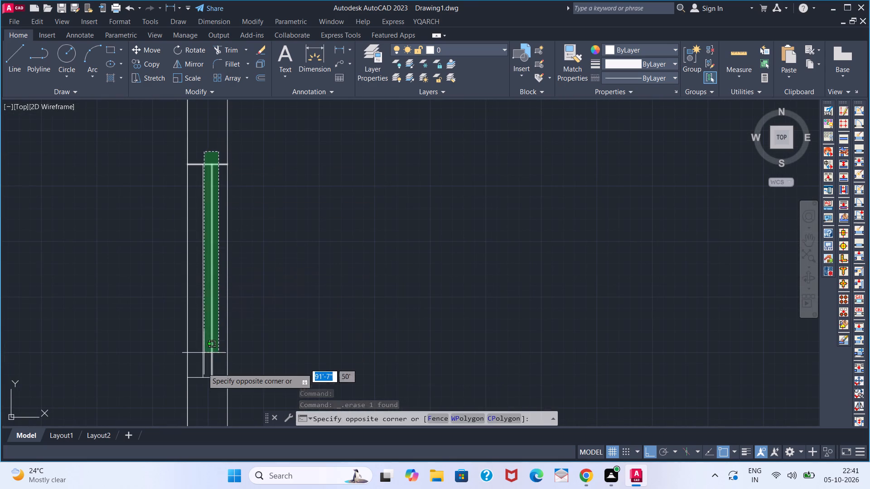
{"action": "left_click", "coordinate": [199, 393]}
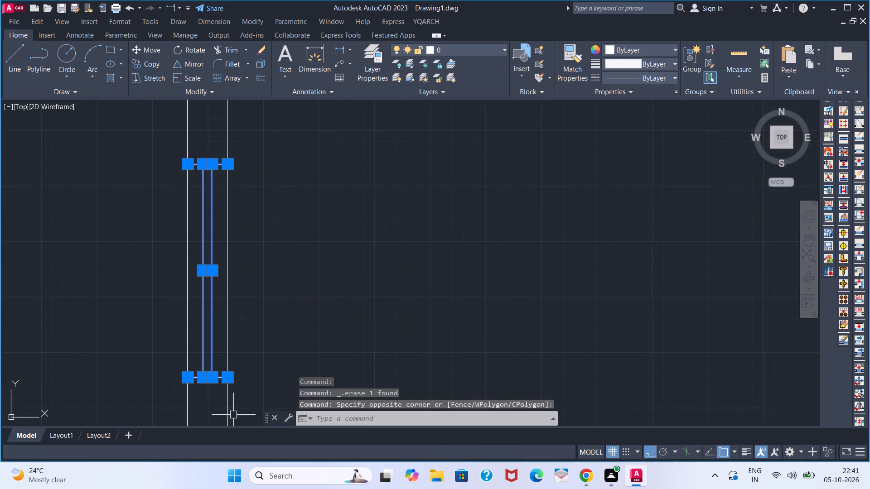
{"action": "type", "text": "G"}
{"action": "key", "text": "space"}
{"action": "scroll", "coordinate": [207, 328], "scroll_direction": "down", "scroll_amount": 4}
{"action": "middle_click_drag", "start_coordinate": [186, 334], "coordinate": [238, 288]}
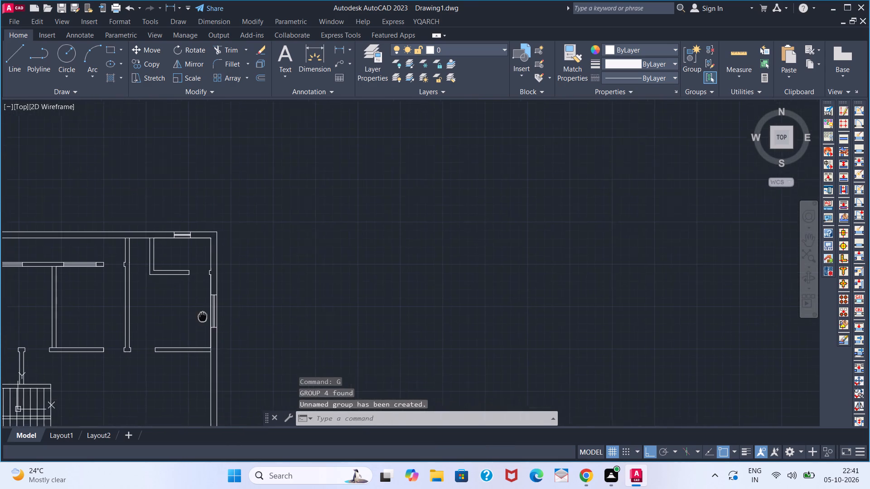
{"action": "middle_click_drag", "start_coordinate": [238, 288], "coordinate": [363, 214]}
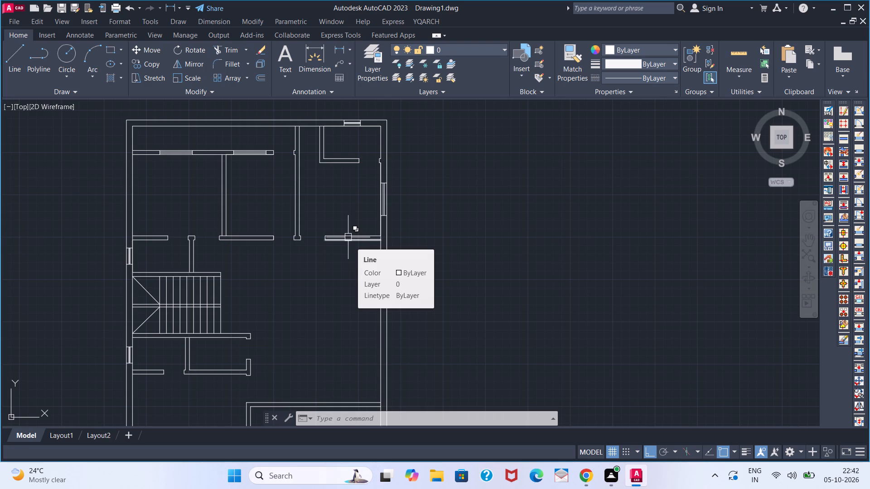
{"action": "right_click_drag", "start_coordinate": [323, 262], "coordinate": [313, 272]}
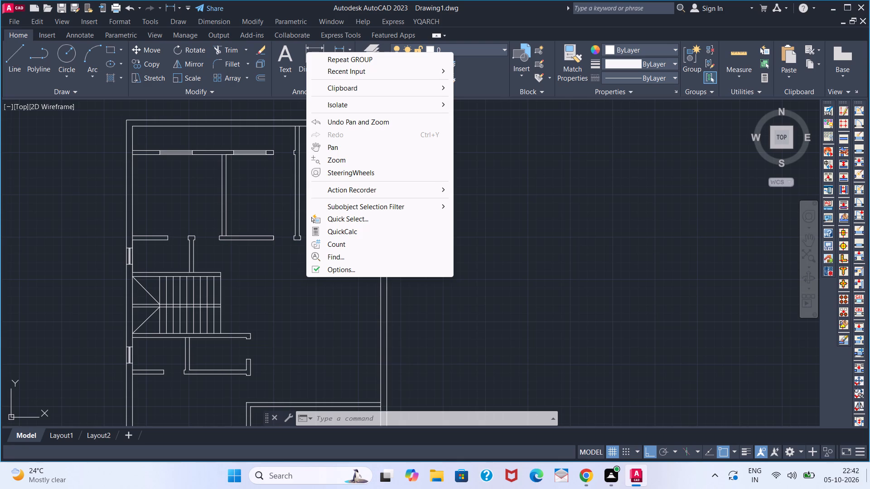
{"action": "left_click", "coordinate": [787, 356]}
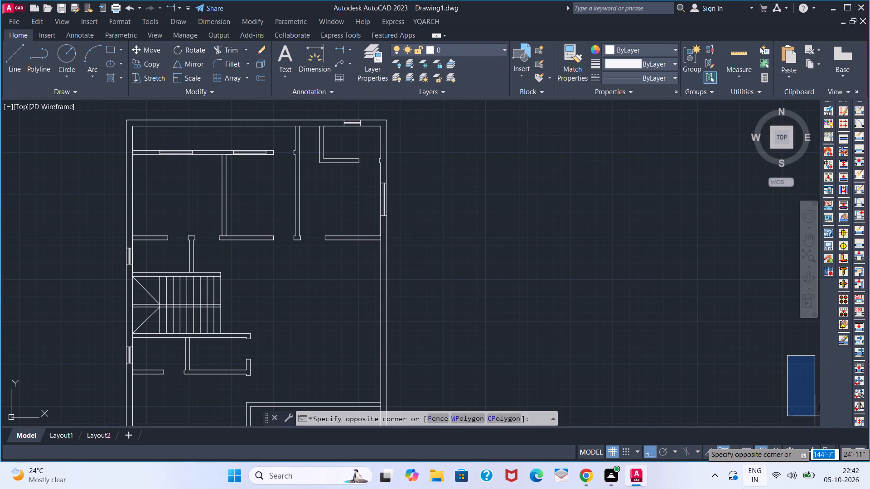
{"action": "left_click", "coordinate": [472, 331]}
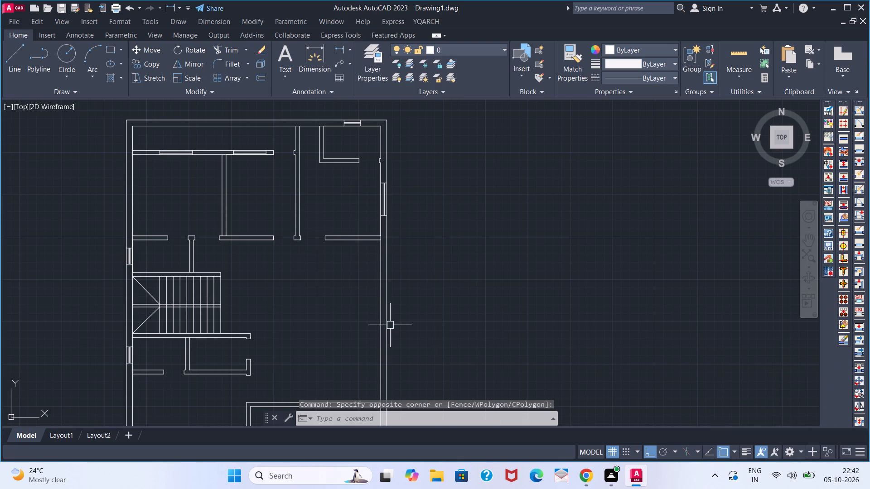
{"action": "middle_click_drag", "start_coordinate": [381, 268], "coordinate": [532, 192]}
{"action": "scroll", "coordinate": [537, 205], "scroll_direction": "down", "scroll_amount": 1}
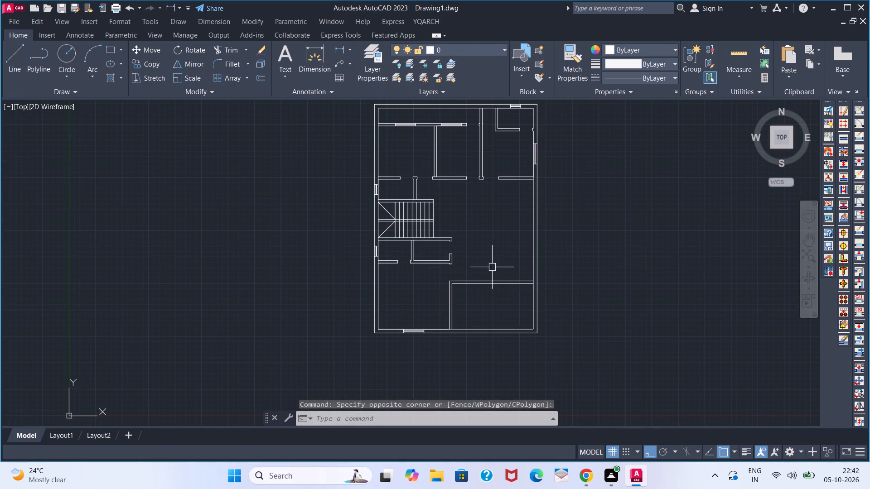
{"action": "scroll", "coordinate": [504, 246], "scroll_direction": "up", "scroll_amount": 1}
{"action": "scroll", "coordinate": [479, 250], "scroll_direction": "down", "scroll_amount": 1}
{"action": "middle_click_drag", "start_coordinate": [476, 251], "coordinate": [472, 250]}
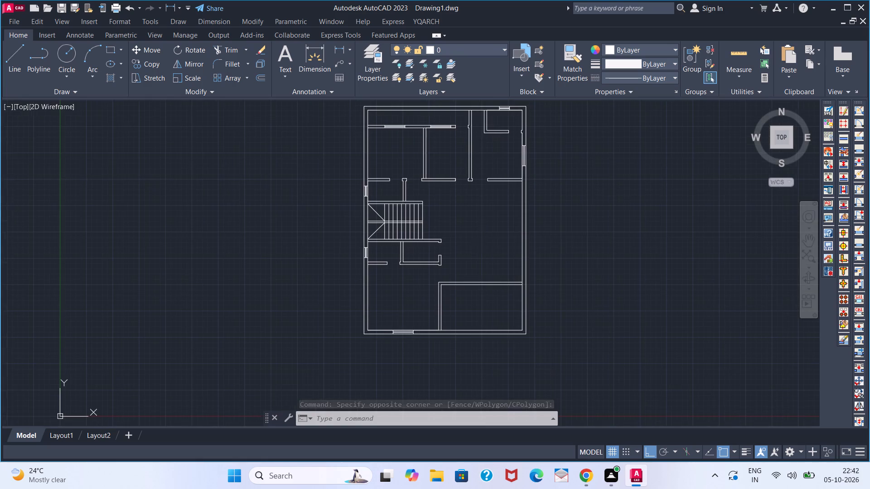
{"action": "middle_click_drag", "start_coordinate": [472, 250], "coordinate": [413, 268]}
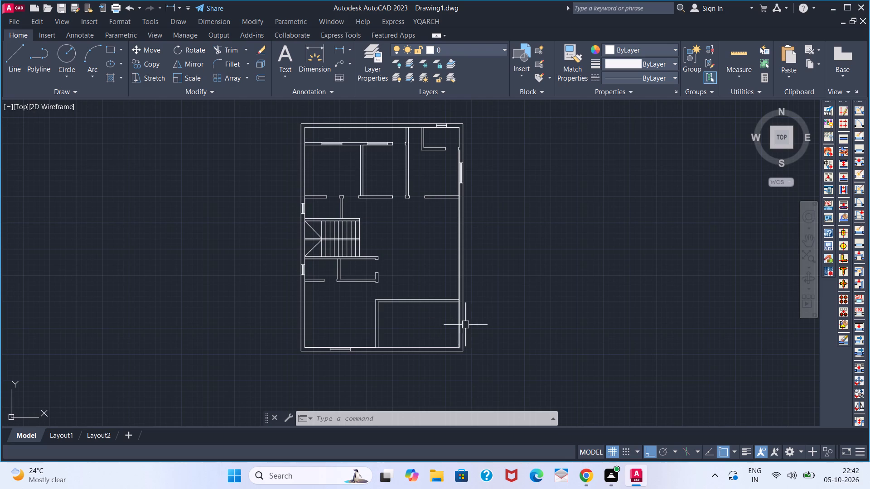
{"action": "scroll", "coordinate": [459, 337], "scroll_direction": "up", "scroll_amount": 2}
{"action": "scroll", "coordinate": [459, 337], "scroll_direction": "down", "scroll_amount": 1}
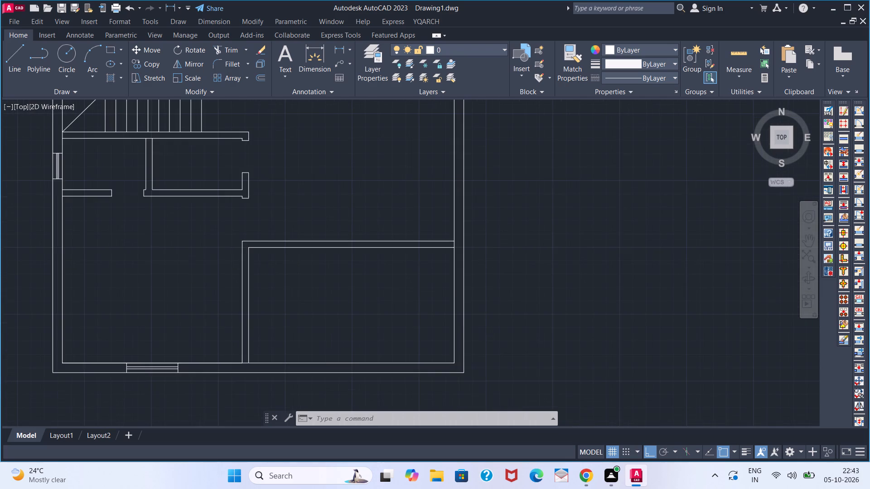
Copy the grouped right-wall window to two spots lower on the same wall, both above the lower-right room's horizontal partition.
{"action": "middle_click_drag", "start_coordinate": [408, 322], "coordinate": [390, 384]}
{"action": "left_click", "coordinate": [442, 152]}
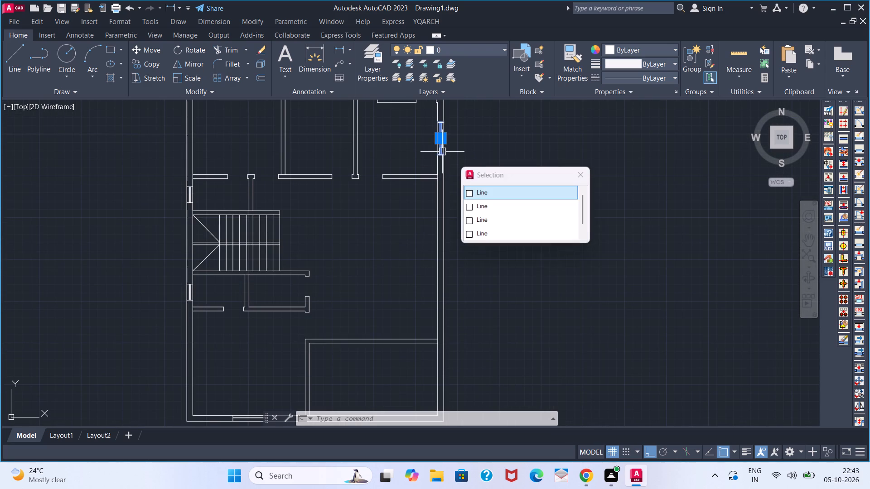
{"action": "type", "text": "CO"}
{"action": "key", "text": "Return"}
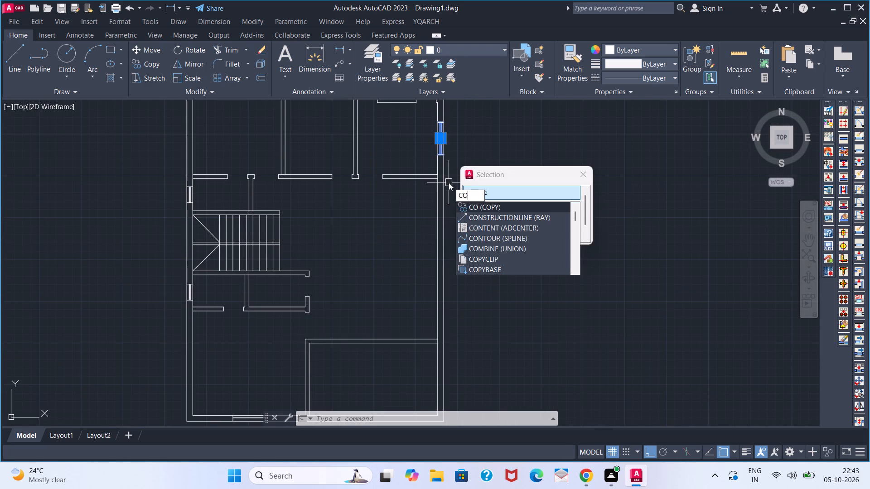
{"action": "key", "text": "space"}
{"action": "left_click", "coordinate": [446, 129]}
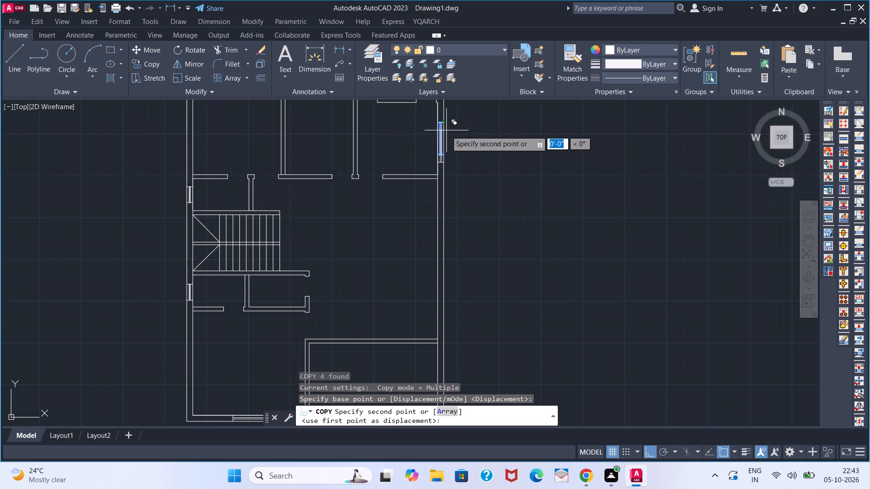
{"action": "left_click", "coordinate": [451, 207]}
{"action": "left_click", "coordinate": [451, 272]}
{"action": "key", "text": "space"}
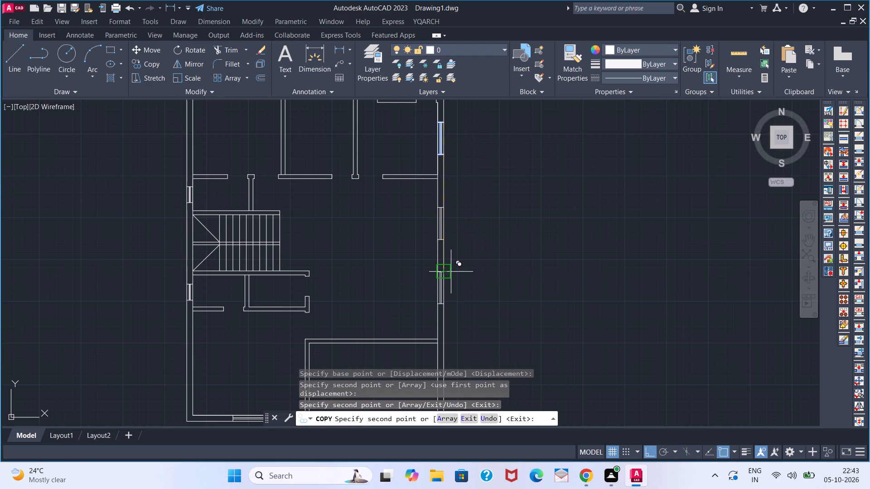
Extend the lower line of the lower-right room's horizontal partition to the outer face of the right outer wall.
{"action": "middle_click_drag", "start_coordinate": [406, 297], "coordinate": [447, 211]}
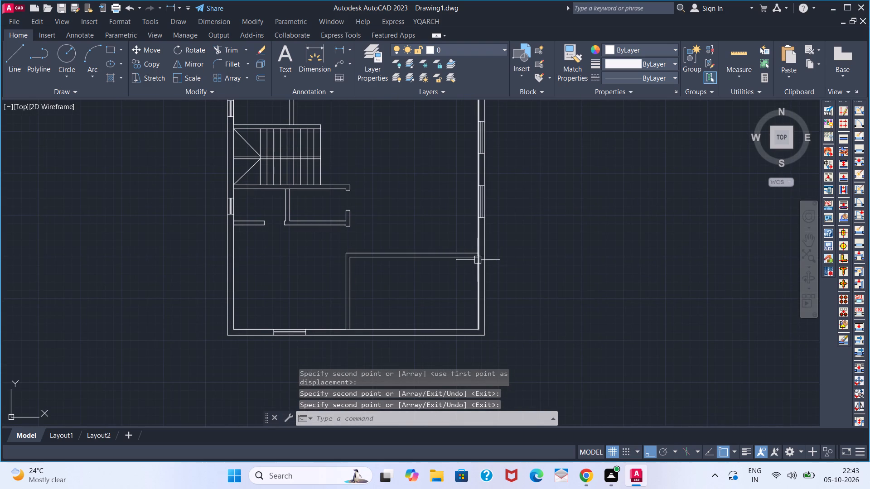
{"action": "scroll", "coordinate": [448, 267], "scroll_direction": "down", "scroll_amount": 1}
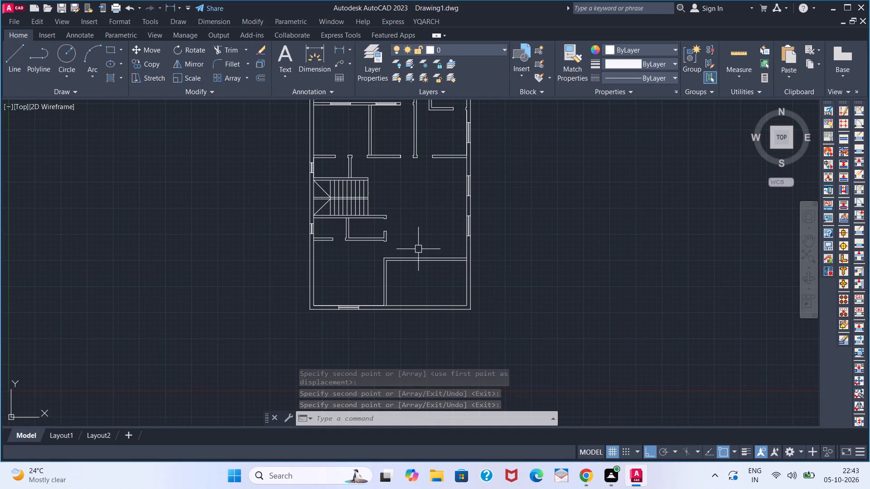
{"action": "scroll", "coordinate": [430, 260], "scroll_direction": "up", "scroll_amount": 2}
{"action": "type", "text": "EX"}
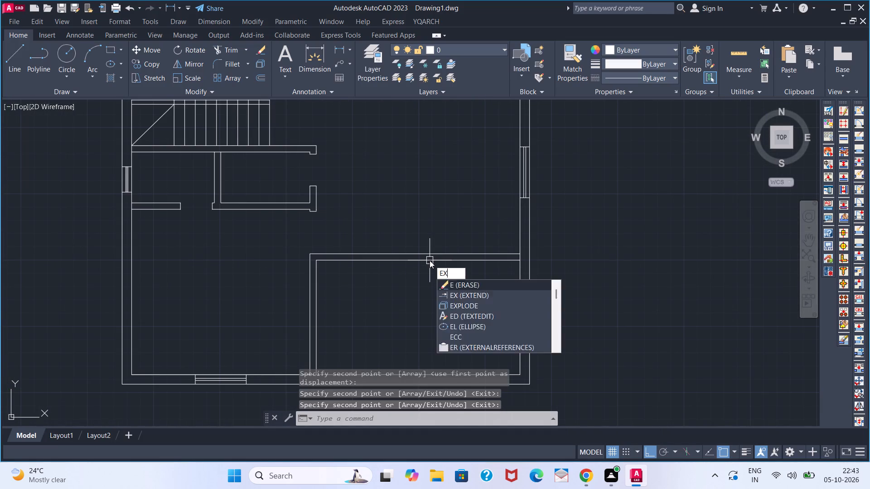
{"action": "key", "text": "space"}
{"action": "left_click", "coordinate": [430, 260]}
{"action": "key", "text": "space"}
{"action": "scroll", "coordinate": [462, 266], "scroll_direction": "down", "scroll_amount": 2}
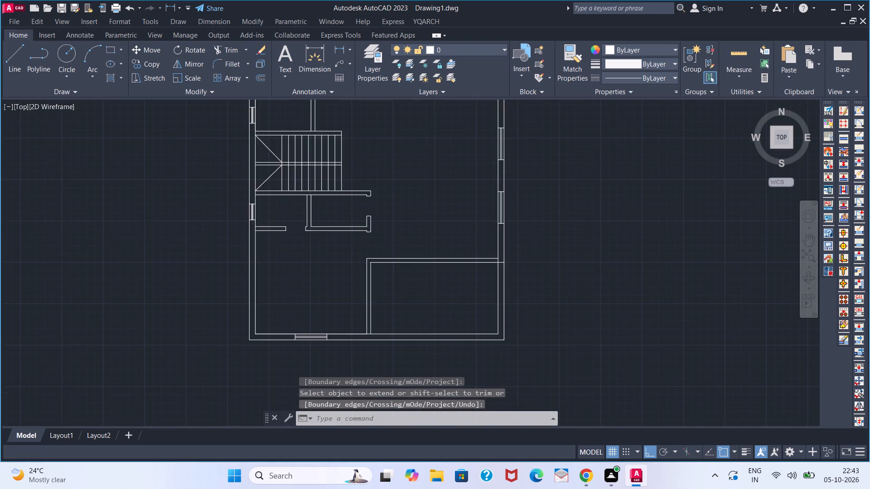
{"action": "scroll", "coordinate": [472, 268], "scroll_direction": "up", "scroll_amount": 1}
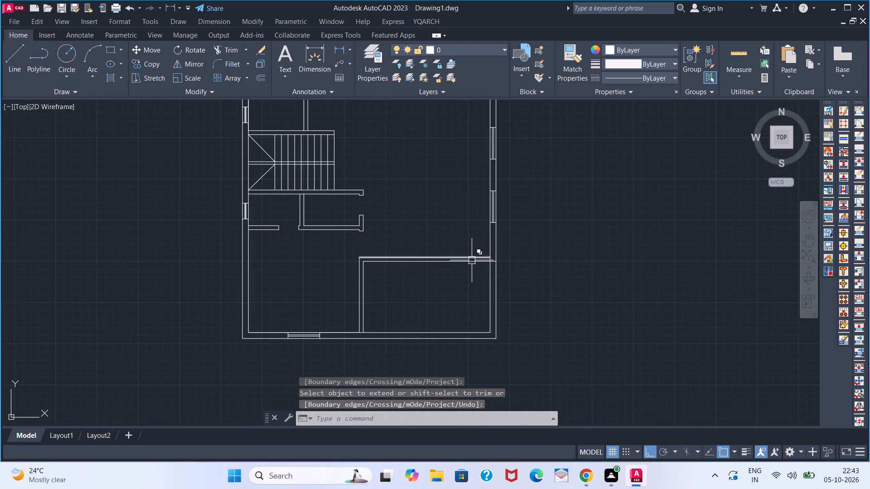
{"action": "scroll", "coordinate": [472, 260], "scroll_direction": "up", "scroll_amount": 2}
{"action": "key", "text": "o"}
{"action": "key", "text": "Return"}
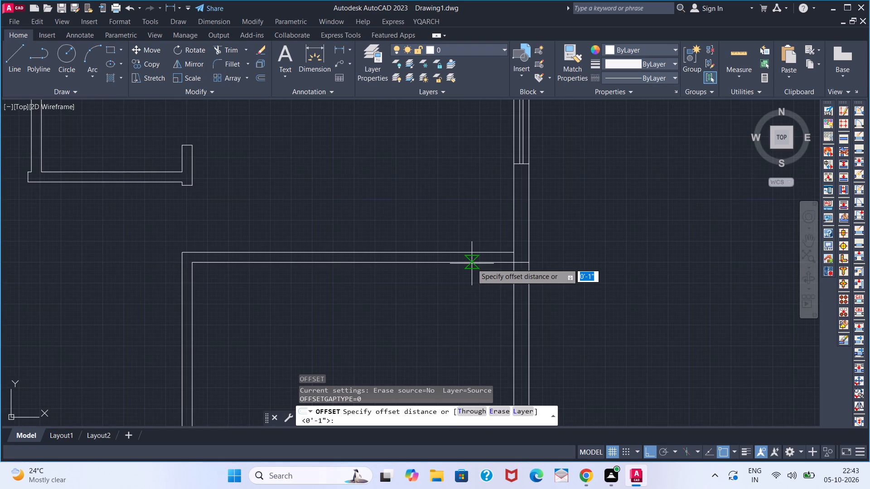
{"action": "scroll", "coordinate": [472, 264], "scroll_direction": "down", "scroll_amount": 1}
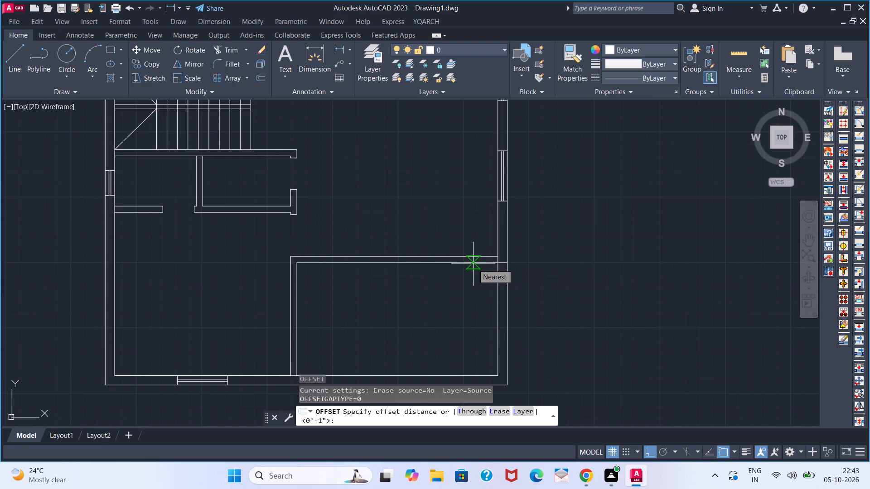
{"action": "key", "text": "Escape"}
Measure the lower-right room's clear width along the bottom wall, from the vertical partition to the right outer wall.
{"action": "scroll", "coordinate": [473, 264], "scroll_direction": "down", "scroll_amount": 2}
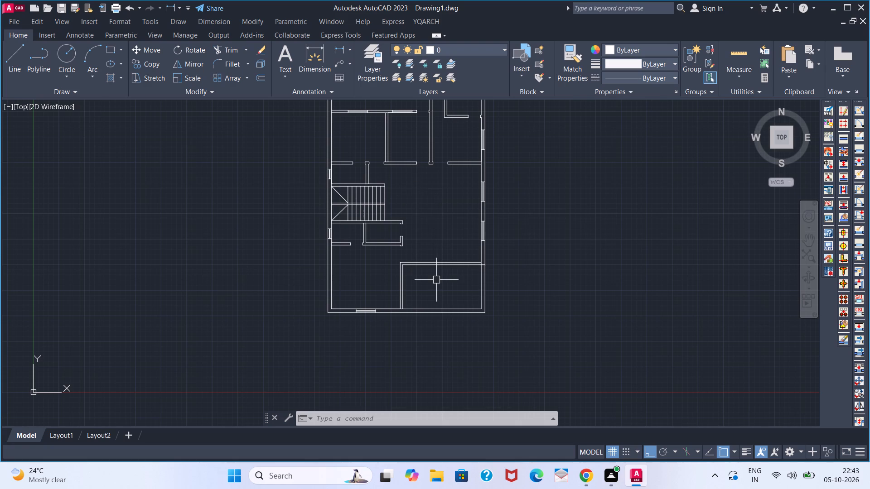
{"action": "middle_click_drag", "start_coordinate": [440, 285], "coordinate": [459, 259]}
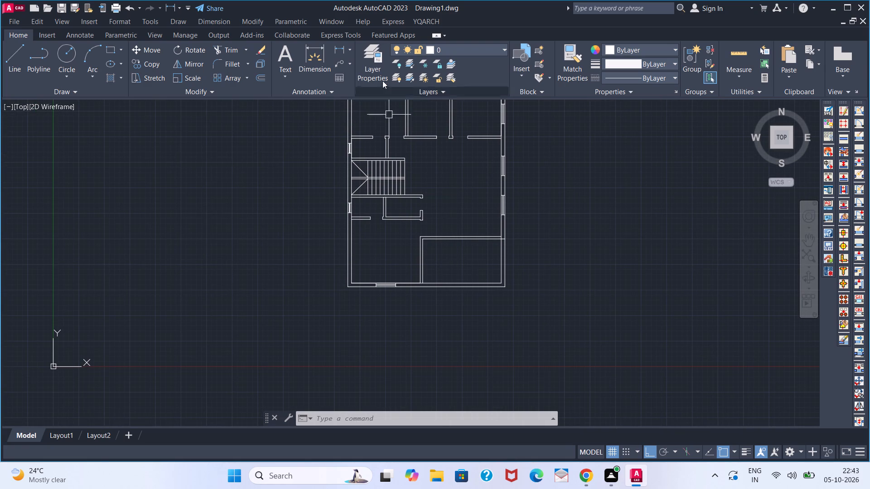
{"action": "left_click", "coordinate": [335, 48]}
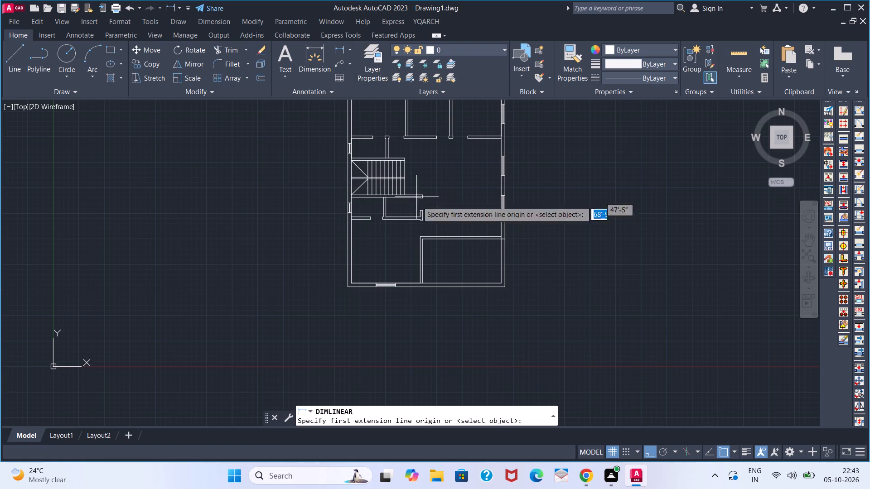
{"action": "scroll", "coordinate": [420, 289], "scroll_direction": "up", "scroll_amount": 4}
{"action": "left_click", "coordinate": [419, 259]}
{"action": "scroll", "coordinate": [440, 262], "scroll_direction": "down", "scroll_amount": 4}
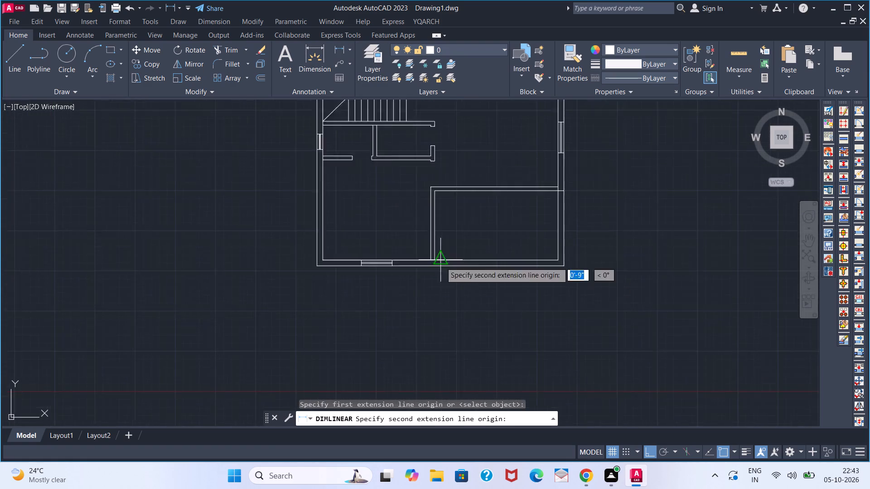
{"action": "scroll", "coordinate": [513, 262], "scroll_direction": "up", "scroll_amount": 3}
{"action": "left_click", "coordinate": [507, 252]}
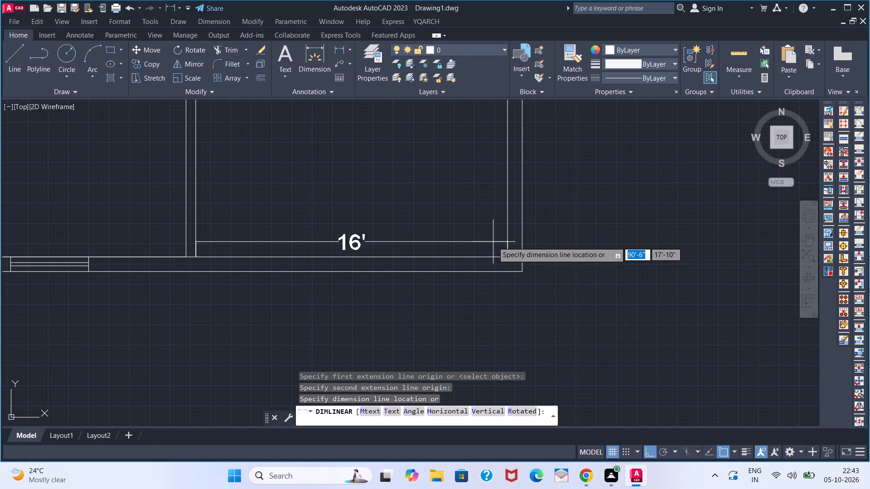
{"action": "key", "text": "Escape"}
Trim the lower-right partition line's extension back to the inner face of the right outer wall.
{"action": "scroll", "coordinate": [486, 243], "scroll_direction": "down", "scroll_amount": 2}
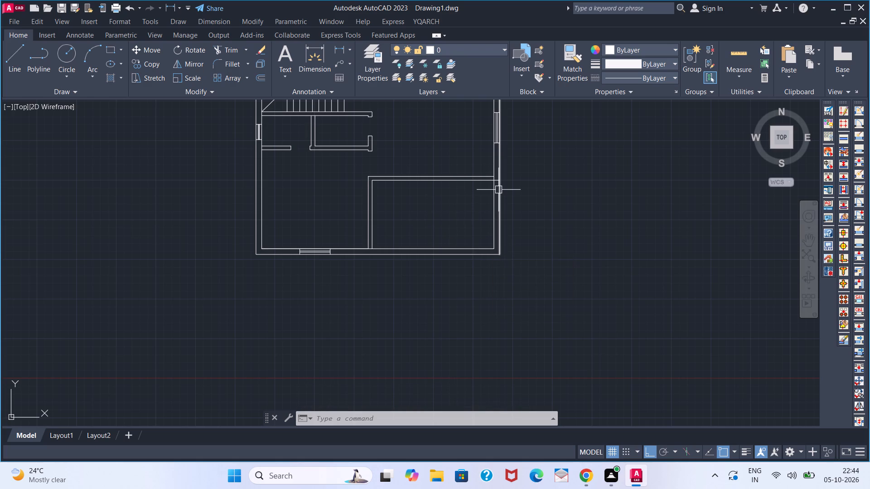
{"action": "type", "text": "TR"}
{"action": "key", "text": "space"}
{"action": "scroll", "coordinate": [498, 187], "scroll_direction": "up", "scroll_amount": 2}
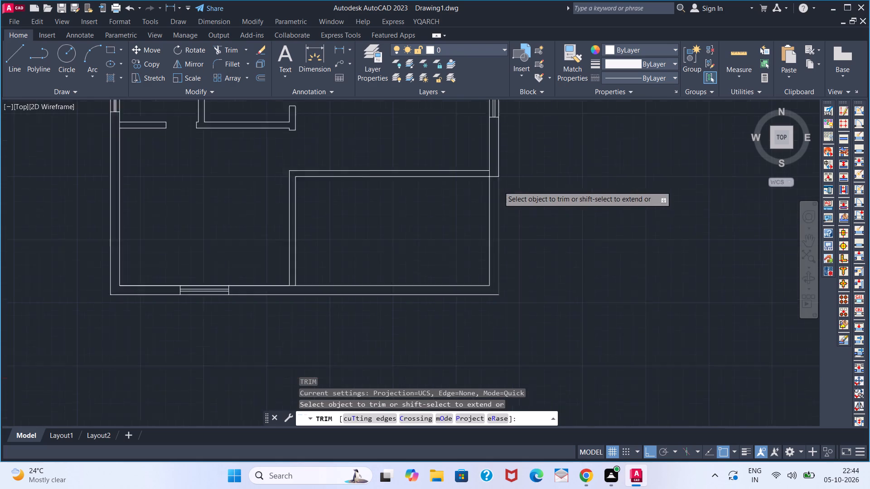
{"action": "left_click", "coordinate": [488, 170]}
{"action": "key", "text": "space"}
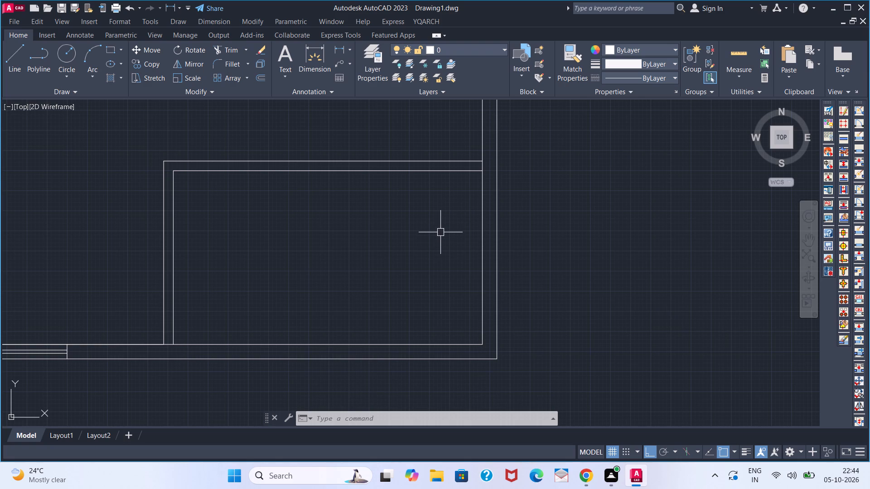
Examine the overall floor plan, including the windows in the right outer wall and the lower-right room.
{"action": "scroll", "coordinate": [440, 232], "scroll_direction": "down", "scroll_amount": 1}
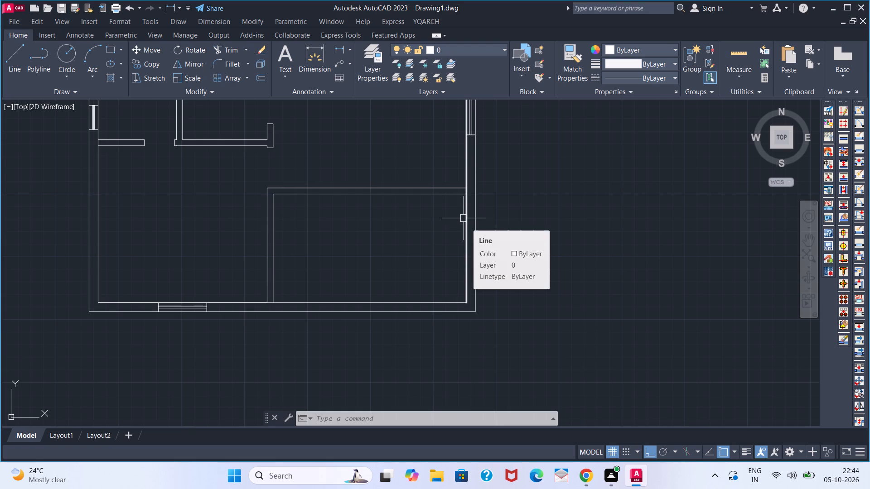
{"action": "scroll", "coordinate": [428, 211], "scroll_direction": "down", "scroll_amount": 1}
{"action": "middle_click_drag", "start_coordinate": [422, 216], "coordinate": [495, 306]}
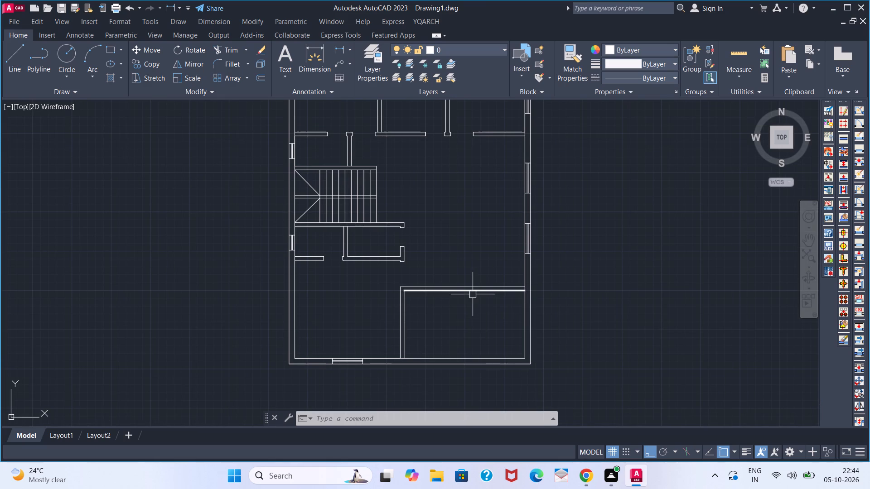
{"action": "scroll", "coordinate": [472, 296], "scroll_direction": "down", "scroll_amount": 1}
{"action": "middle_click_drag", "start_coordinate": [449, 244], "coordinate": [455, 263]}
{"action": "scroll", "coordinate": [461, 281], "scroll_direction": "up", "scroll_amount": 1}
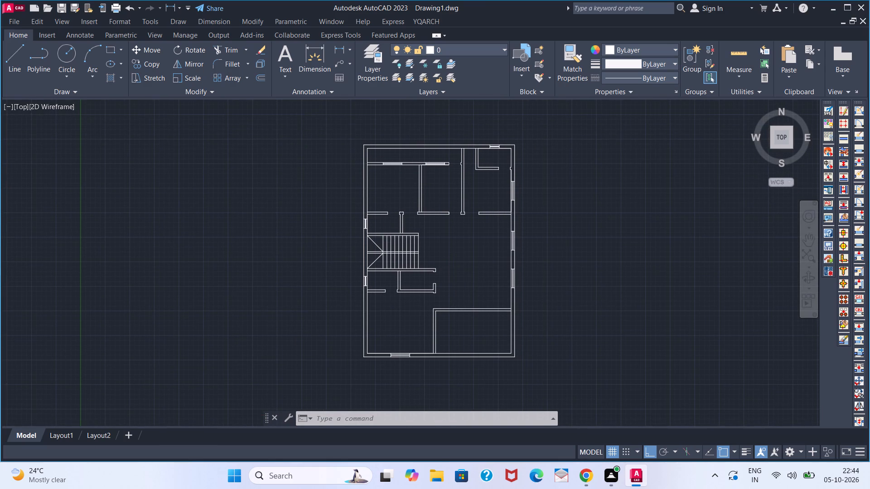
{"action": "scroll", "coordinate": [461, 281], "scroll_direction": "down", "scroll_amount": 1}
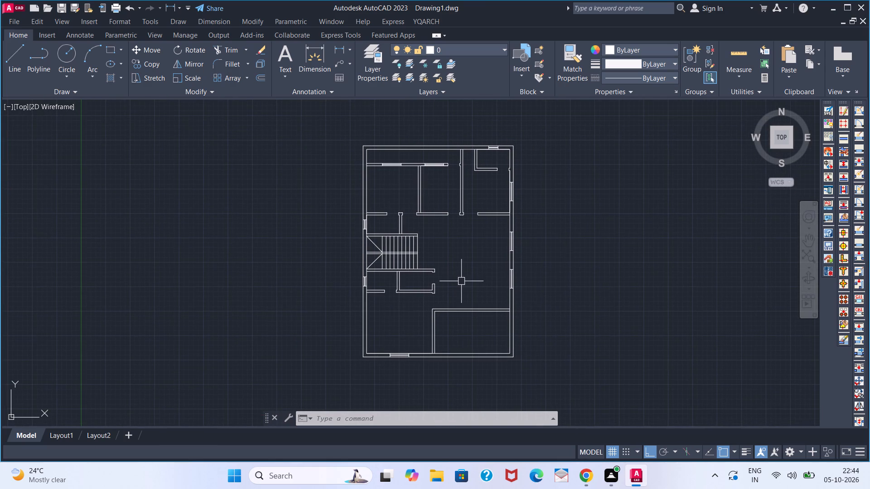
{"action": "middle_click_drag", "start_coordinate": [461, 271], "coordinate": [461, 292]}
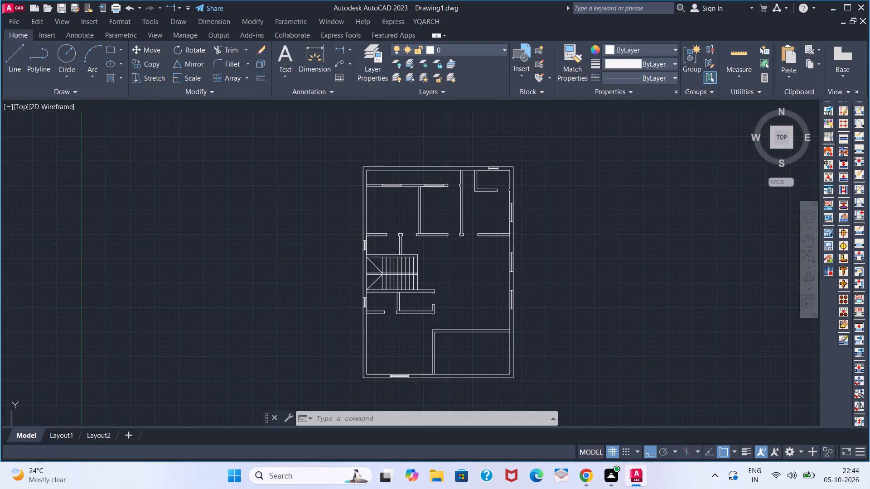
{"action": "scroll", "coordinate": [461, 308], "scroll_direction": "up", "scroll_amount": 1}
{"action": "scroll", "coordinate": [461, 308], "scroll_direction": "down", "scroll_amount": 1}
{"action": "scroll", "coordinate": [461, 308], "scroll_direction": "up", "scroll_amount": 1}
{"action": "scroll", "coordinate": [461, 308], "scroll_direction": "down", "scroll_amount": 1}
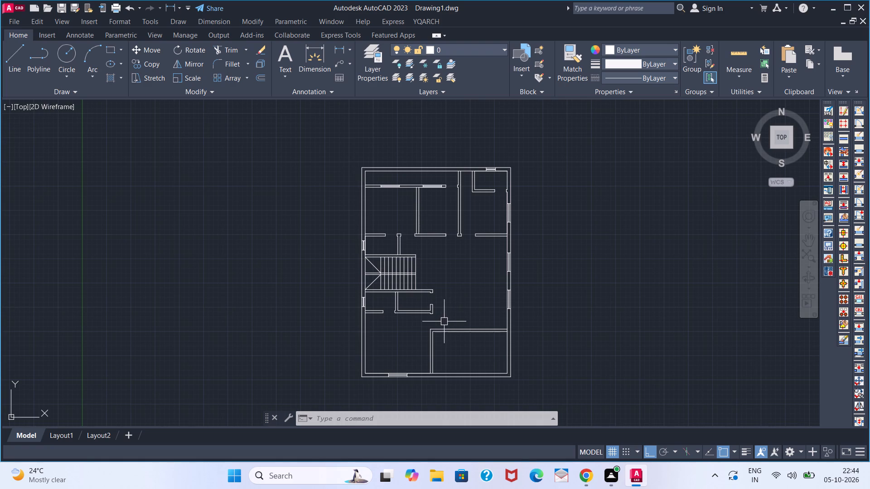
{"action": "middle_click_drag", "start_coordinate": [462, 312], "coordinate": [497, 275]}
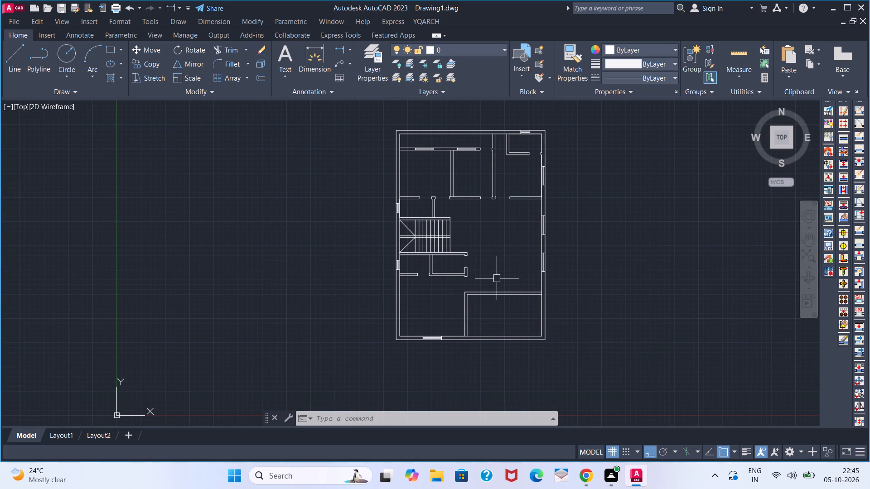
{"action": "scroll", "coordinate": [497, 278], "scroll_direction": "up", "scroll_amount": 2}
{"action": "scroll", "coordinate": [497, 278], "scroll_direction": "down", "scroll_amount": 1}
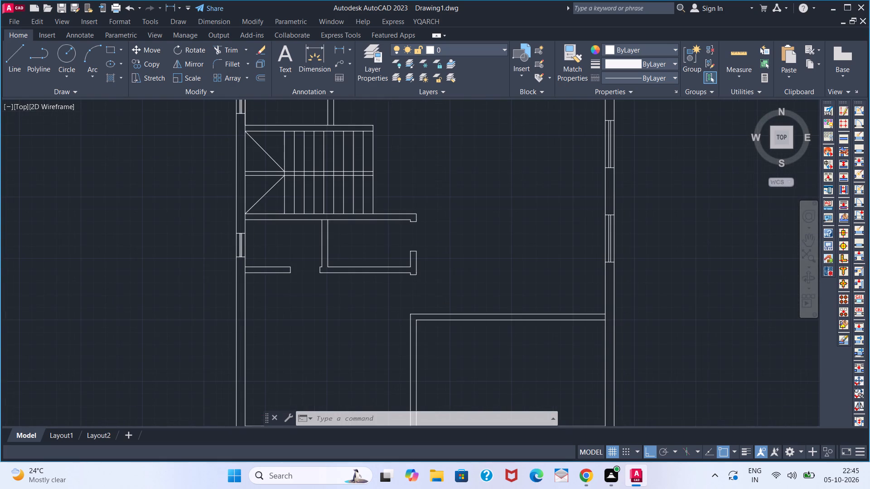
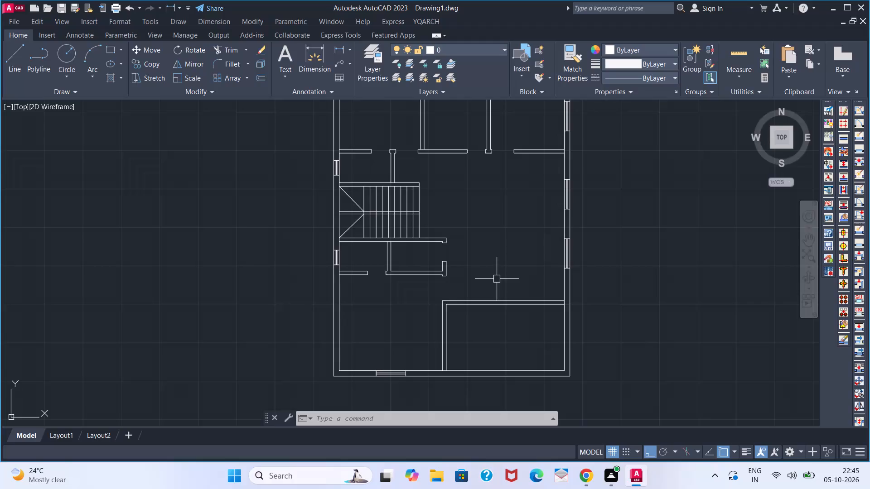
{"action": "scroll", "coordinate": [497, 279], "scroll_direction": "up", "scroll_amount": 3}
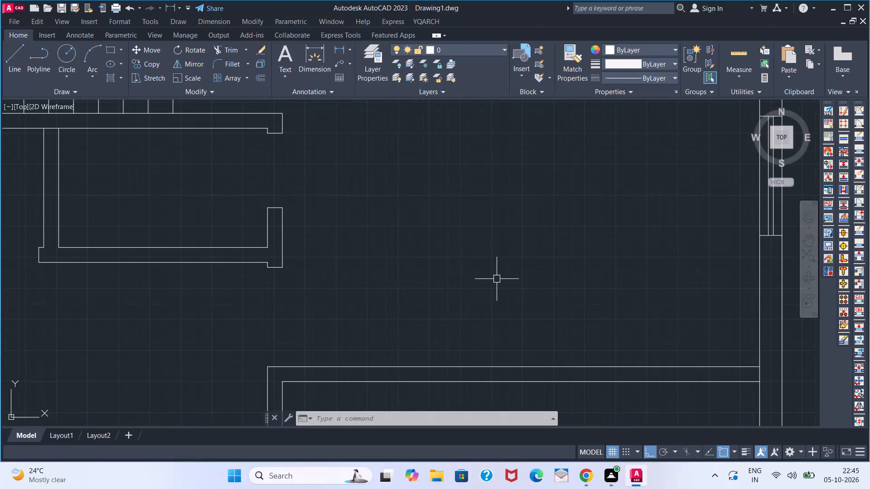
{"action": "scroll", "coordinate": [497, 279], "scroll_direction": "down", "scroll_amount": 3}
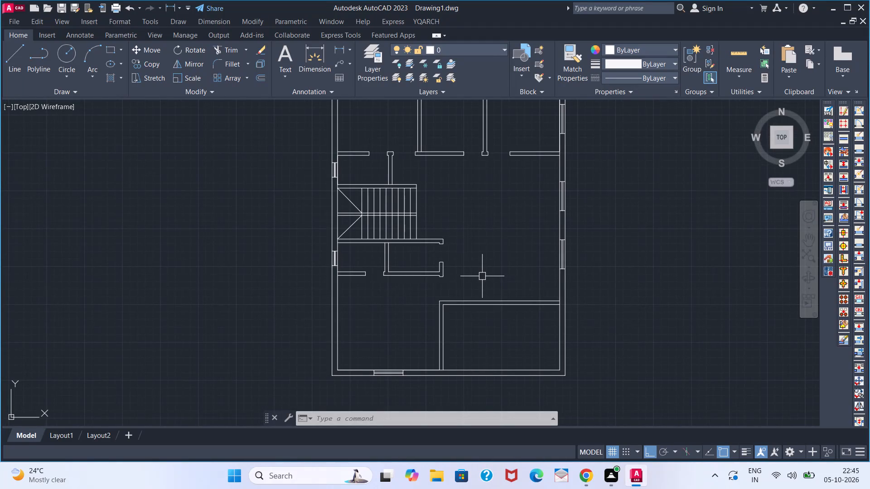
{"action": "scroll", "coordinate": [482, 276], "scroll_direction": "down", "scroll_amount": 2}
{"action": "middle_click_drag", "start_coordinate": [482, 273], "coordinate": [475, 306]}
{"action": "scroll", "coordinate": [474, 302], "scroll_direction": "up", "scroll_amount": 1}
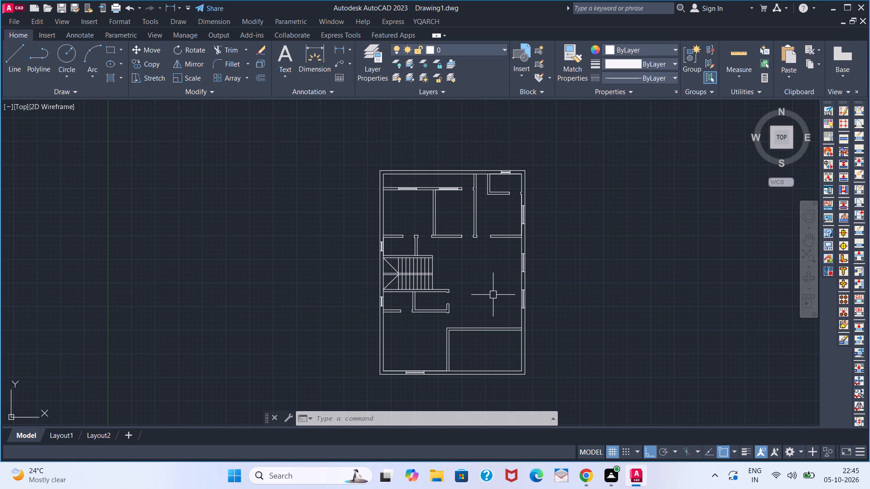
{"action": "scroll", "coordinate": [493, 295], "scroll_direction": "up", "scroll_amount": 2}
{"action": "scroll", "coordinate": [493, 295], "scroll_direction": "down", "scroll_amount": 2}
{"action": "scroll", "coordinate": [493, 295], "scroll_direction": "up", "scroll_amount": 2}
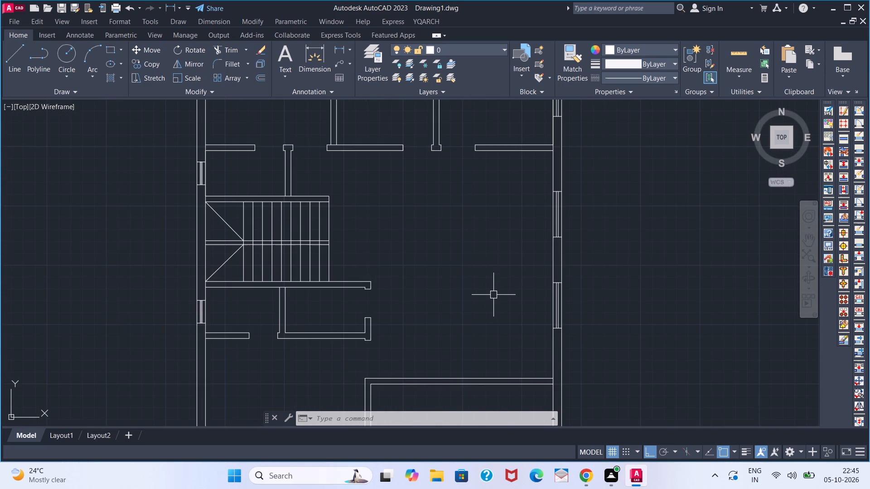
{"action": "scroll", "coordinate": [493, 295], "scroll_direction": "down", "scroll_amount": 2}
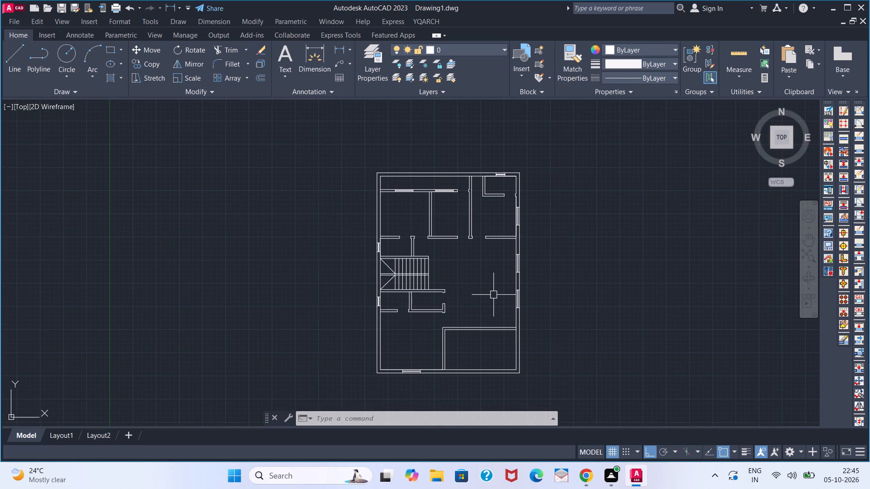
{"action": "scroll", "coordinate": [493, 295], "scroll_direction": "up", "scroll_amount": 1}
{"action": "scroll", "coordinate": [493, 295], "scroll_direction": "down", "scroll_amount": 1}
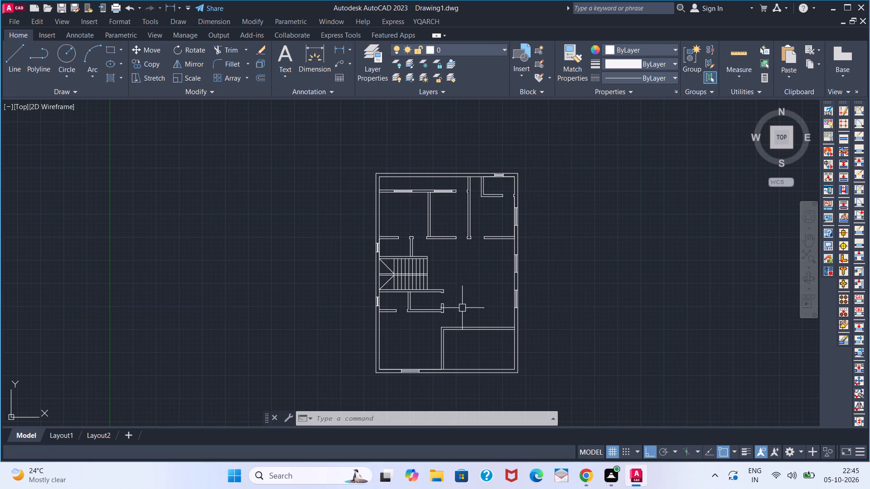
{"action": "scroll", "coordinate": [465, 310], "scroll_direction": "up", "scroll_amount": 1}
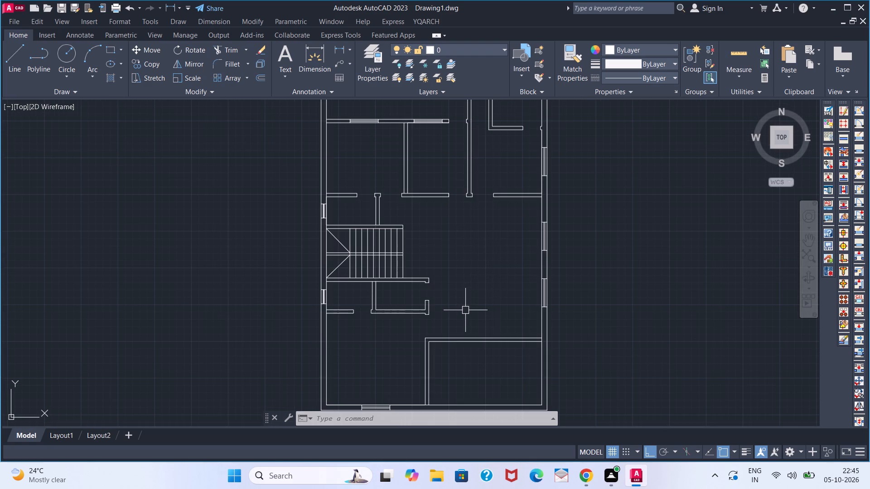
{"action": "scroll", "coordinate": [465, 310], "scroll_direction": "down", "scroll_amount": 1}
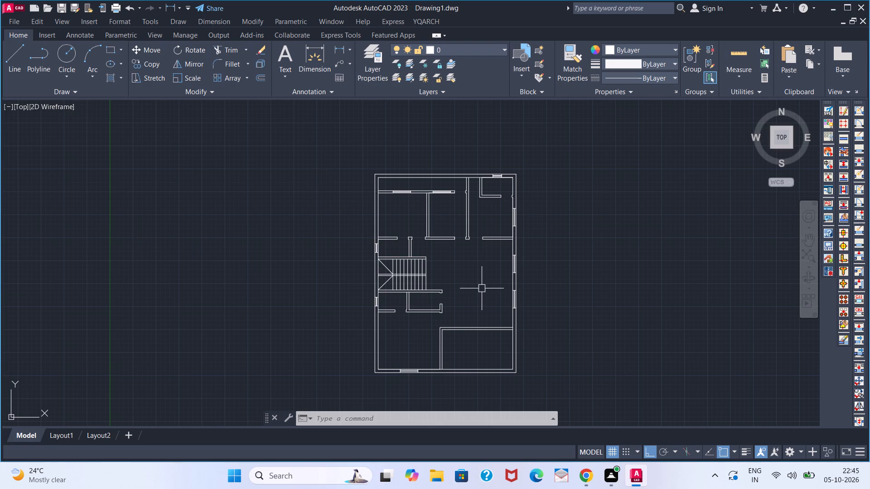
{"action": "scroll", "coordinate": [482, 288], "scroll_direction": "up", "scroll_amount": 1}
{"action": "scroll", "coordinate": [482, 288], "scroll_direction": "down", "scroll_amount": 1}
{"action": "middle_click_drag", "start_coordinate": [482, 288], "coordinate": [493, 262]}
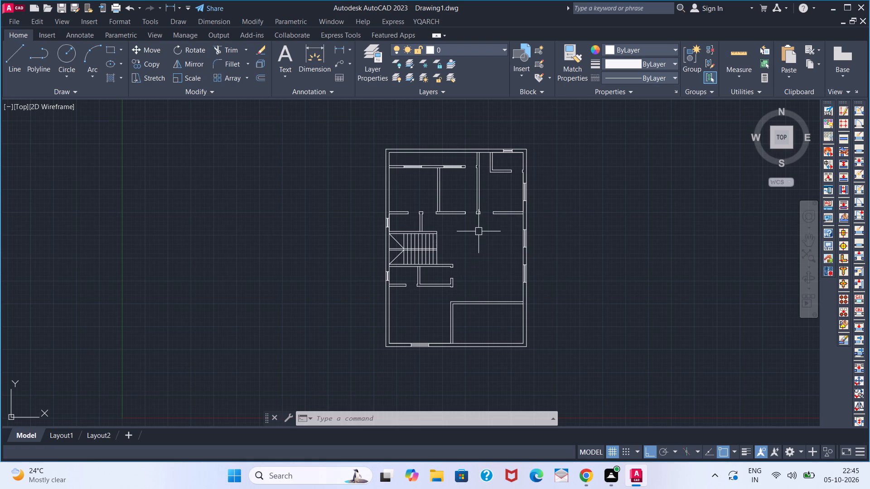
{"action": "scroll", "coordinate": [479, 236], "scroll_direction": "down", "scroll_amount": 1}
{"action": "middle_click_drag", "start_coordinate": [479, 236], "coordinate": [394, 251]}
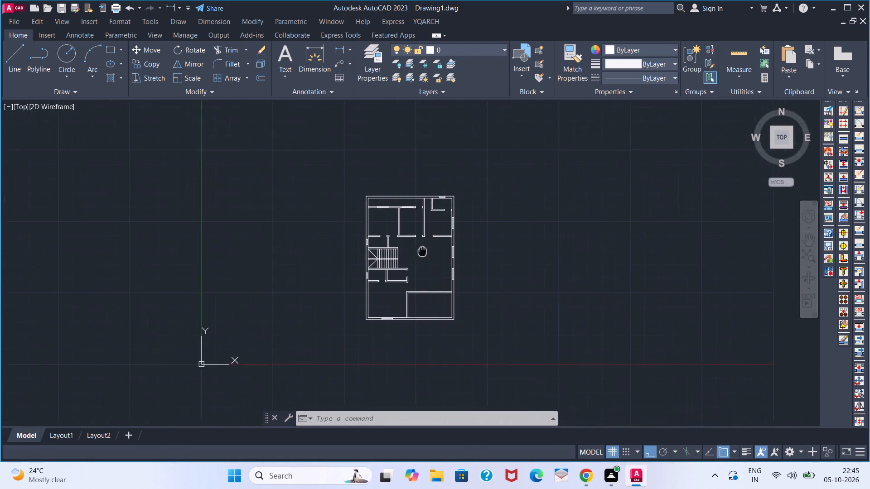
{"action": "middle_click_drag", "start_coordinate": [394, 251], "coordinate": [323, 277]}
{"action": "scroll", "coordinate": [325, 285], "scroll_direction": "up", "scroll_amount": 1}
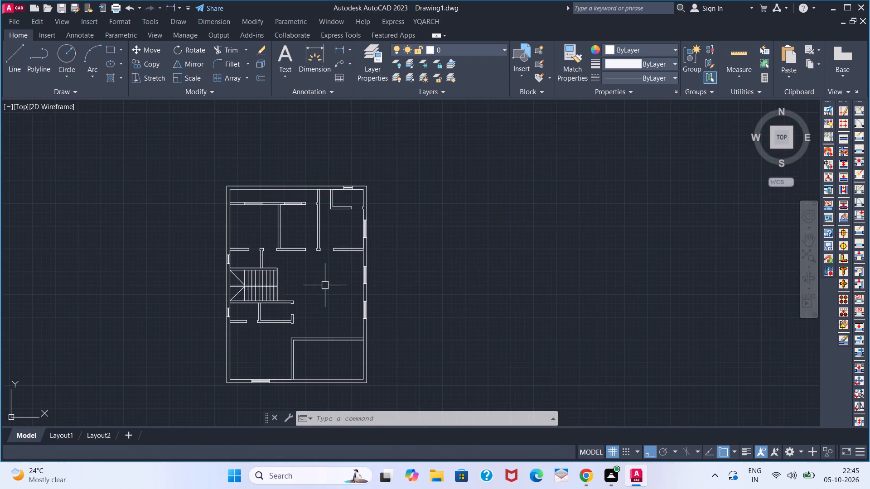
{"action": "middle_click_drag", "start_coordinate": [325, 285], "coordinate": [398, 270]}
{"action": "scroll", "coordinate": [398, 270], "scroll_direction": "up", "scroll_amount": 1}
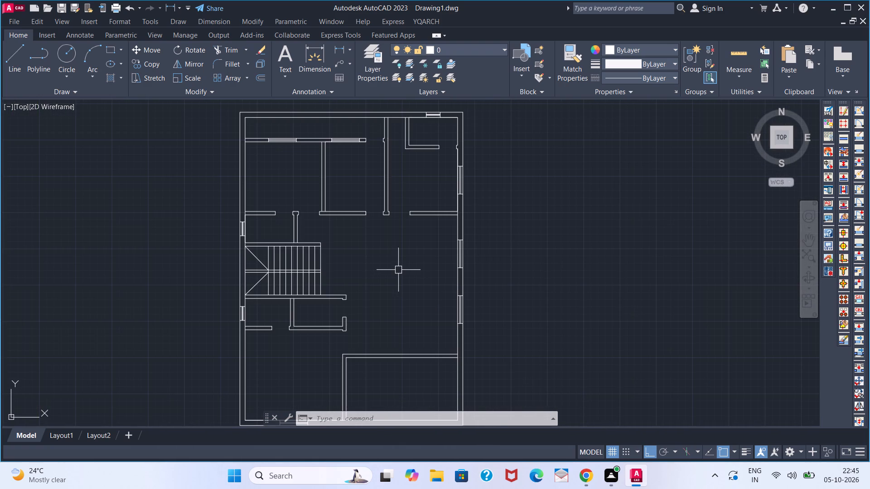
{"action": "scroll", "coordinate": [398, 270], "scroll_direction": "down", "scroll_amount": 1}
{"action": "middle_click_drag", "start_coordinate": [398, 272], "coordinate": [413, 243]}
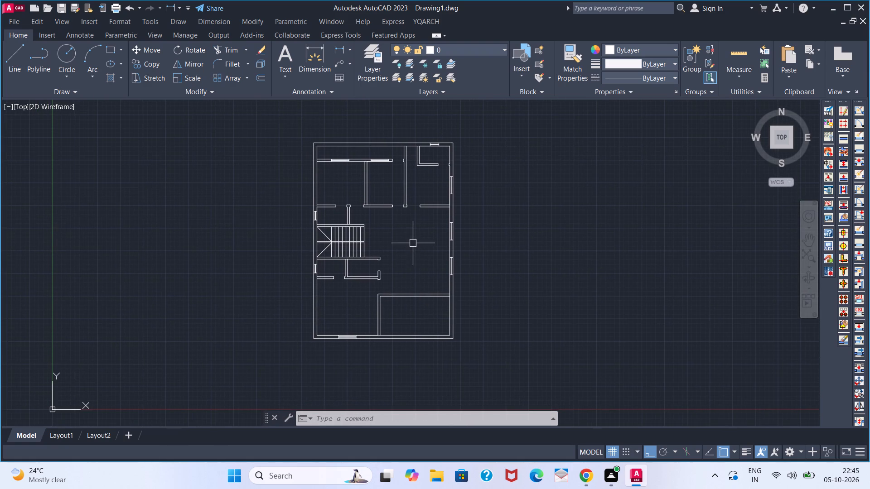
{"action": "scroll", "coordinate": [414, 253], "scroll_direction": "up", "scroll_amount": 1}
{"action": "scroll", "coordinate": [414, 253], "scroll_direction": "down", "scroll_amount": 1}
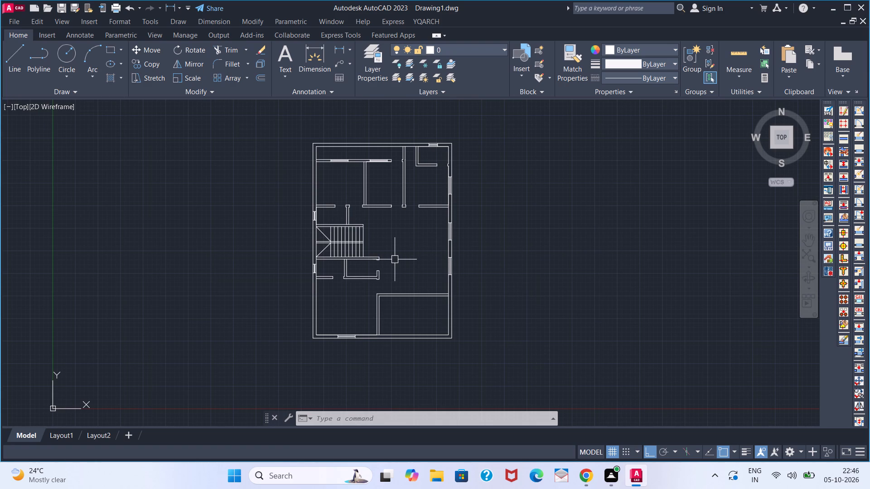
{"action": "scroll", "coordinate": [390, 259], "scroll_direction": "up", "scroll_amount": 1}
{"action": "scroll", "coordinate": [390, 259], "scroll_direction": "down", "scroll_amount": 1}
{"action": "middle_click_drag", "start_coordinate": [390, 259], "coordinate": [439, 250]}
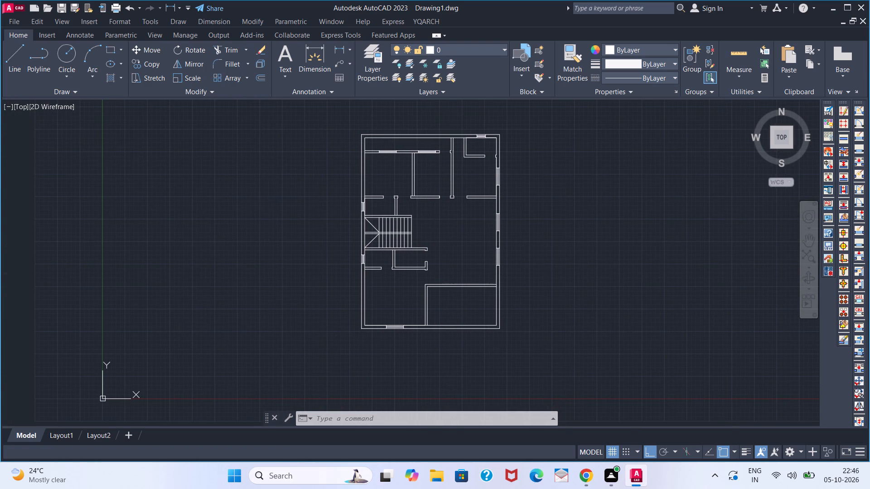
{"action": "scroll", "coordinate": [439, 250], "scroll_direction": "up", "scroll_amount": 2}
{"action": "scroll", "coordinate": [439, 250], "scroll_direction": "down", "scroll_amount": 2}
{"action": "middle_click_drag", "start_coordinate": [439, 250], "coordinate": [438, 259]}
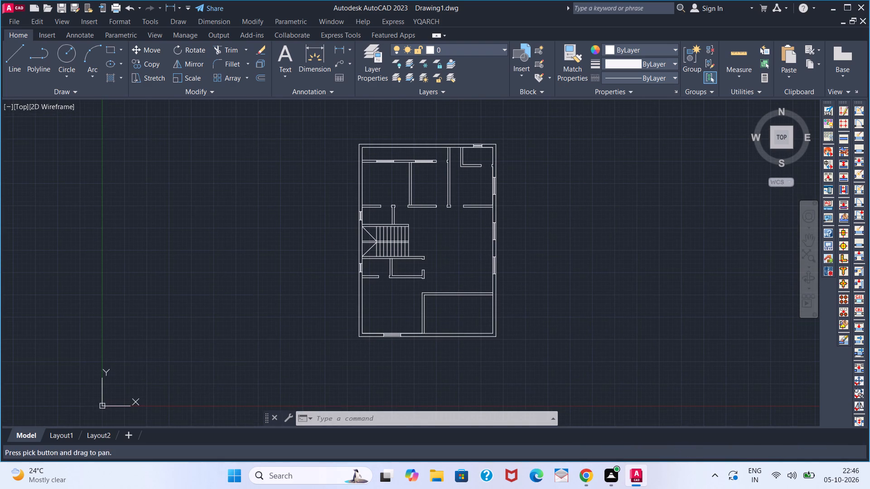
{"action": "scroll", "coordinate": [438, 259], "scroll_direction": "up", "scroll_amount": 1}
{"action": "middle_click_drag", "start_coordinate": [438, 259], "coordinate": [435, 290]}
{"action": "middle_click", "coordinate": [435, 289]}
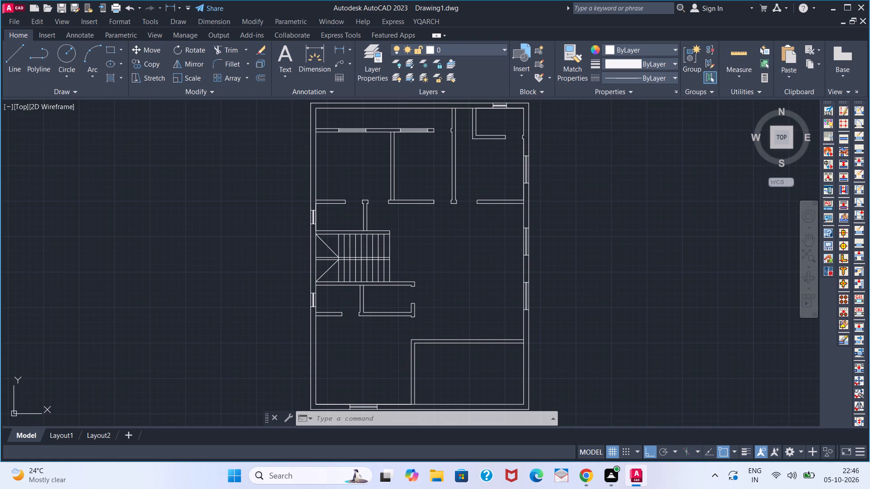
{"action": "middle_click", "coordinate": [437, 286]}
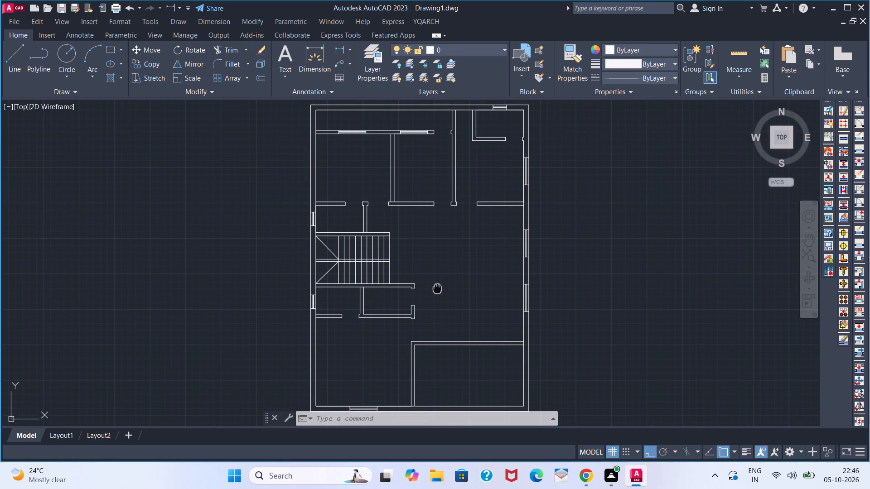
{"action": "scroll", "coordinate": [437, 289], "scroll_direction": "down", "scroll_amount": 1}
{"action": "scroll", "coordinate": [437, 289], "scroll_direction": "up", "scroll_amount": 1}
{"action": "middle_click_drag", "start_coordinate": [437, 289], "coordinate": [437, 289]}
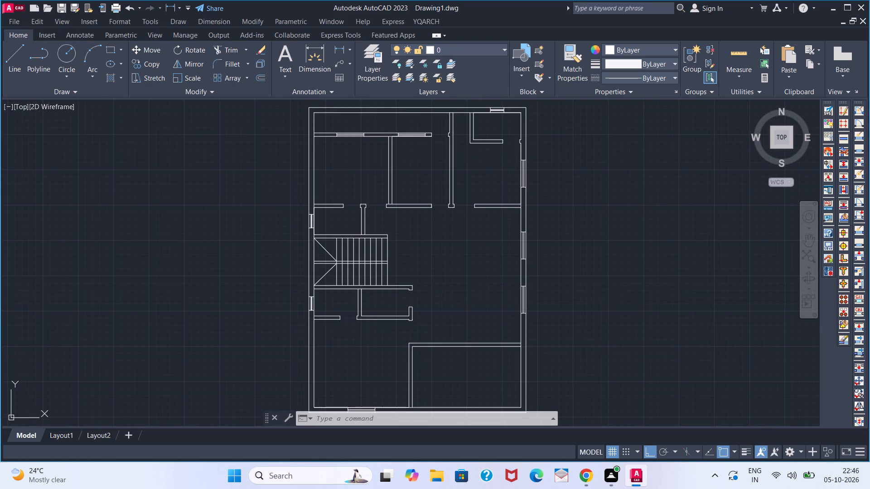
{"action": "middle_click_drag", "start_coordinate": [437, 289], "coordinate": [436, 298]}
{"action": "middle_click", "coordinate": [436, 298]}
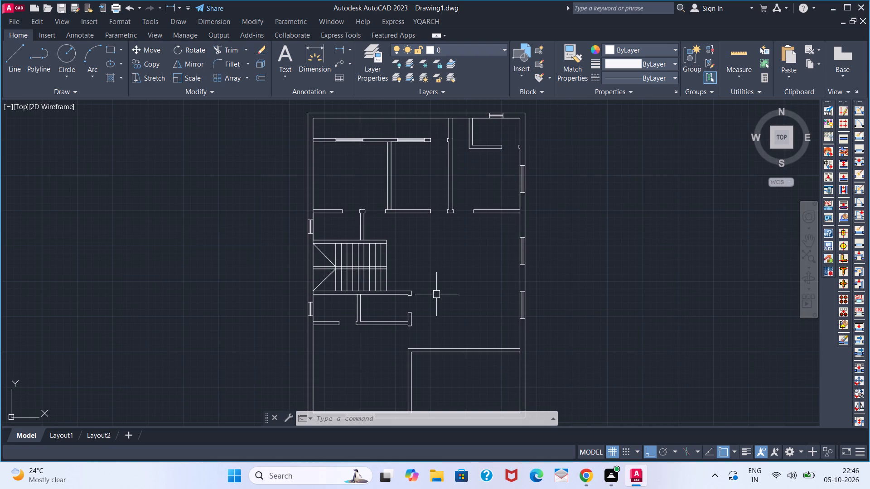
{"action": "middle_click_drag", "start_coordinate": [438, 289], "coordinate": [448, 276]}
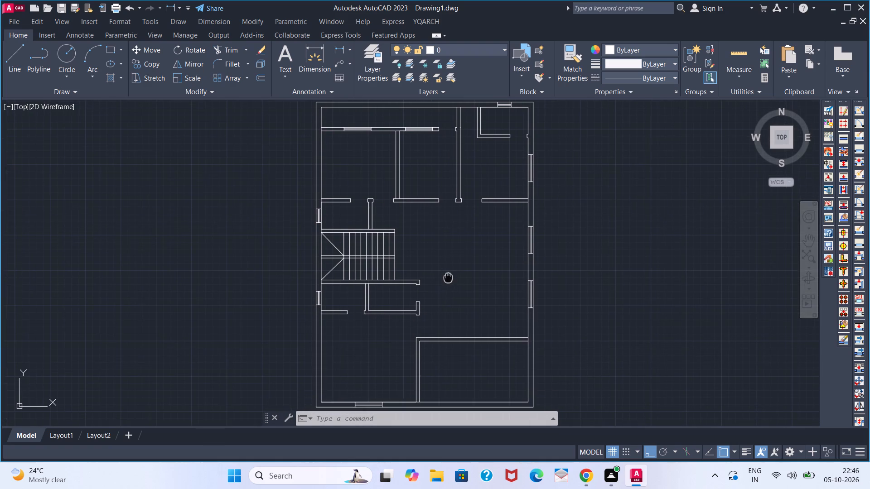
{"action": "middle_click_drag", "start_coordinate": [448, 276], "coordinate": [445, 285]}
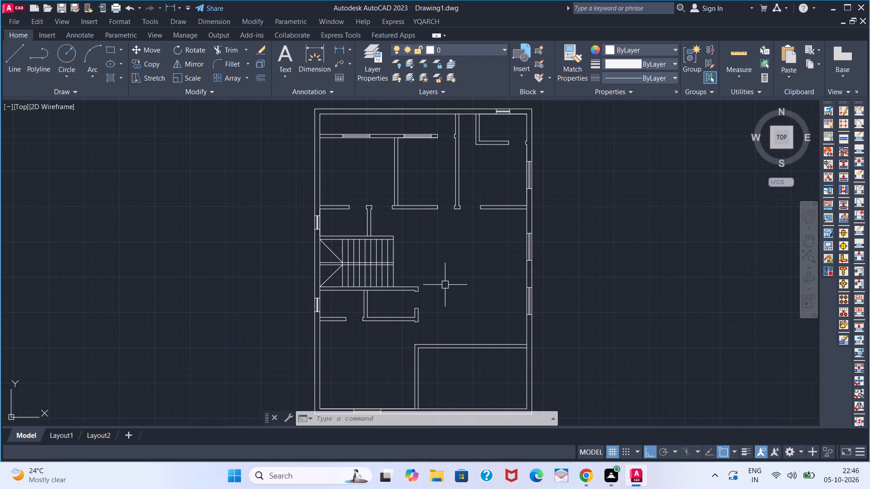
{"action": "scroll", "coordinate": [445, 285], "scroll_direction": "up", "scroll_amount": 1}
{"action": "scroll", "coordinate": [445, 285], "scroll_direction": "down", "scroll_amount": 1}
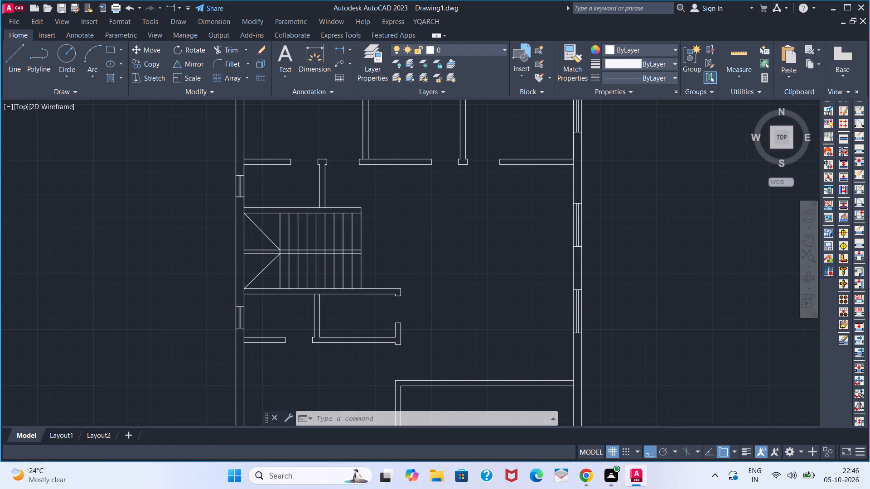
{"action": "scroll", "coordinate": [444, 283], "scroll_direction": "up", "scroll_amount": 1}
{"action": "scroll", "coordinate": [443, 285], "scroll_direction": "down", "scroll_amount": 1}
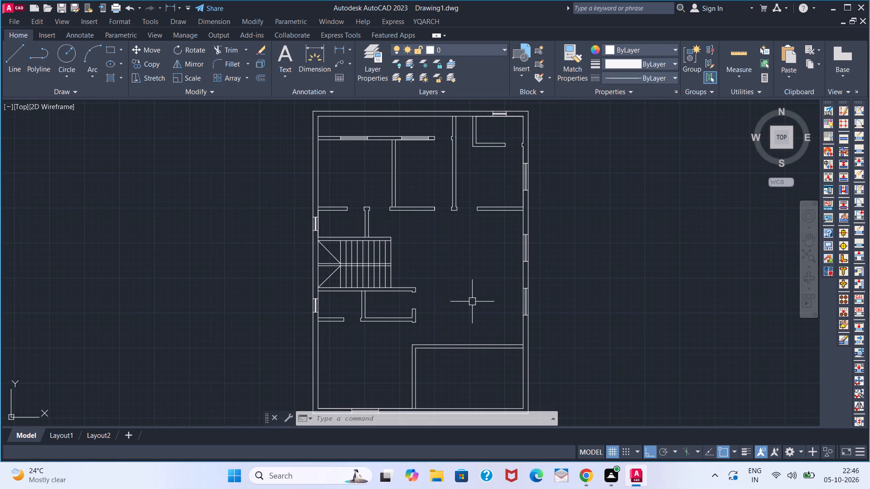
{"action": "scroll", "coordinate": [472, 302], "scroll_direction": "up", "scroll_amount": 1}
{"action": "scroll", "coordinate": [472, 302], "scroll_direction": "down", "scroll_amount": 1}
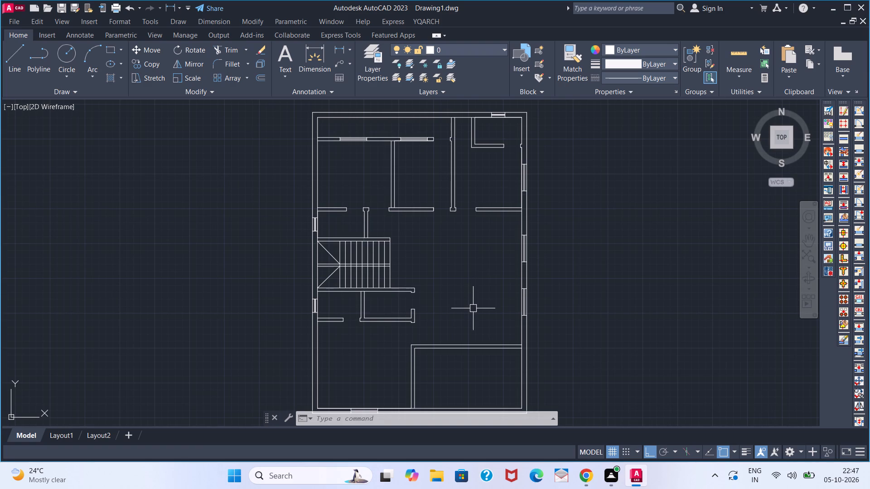
Measure the southeast room's west wall with a linear dimension, from the south exterior wall's inner face to the room's outer northwest corner.
{"action": "middle_click_drag", "start_coordinate": [471, 311], "coordinate": [525, 275]}
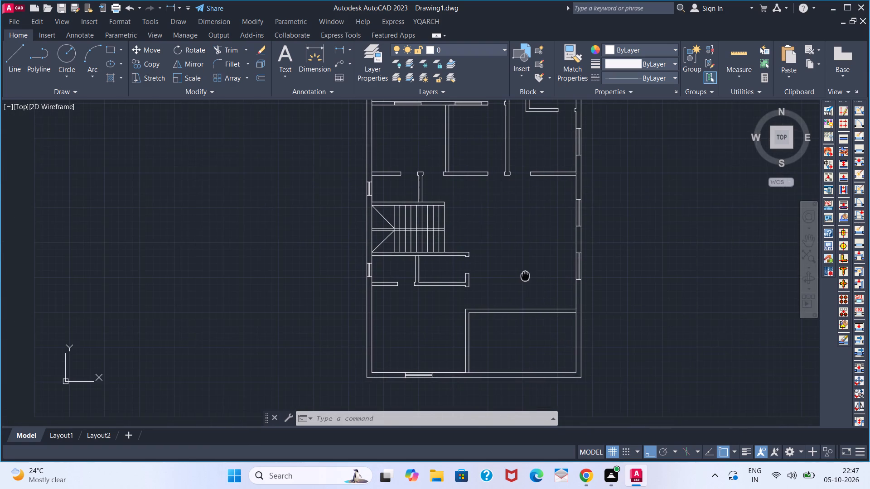
{"action": "middle_click_drag", "start_coordinate": [525, 275], "coordinate": [522, 280]}
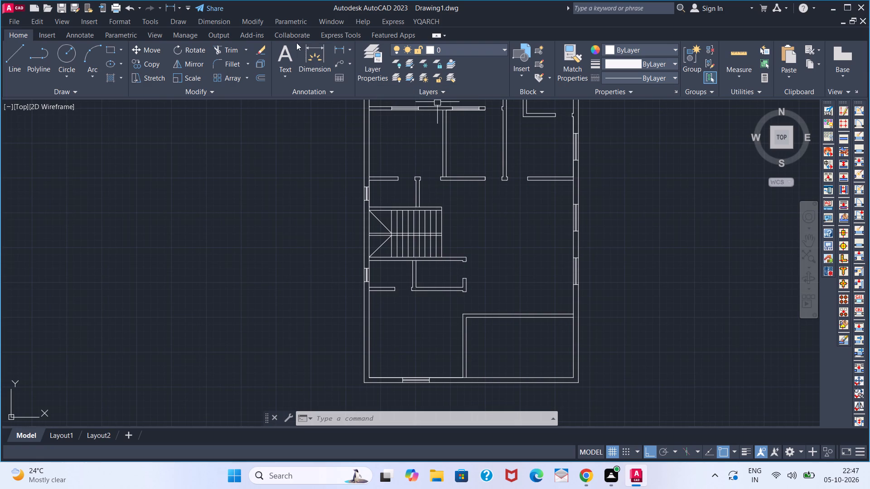
{"action": "left_click", "coordinate": [340, 48]}
{"action": "scroll", "coordinate": [445, 379], "scroll_direction": "up", "scroll_amount": 2}
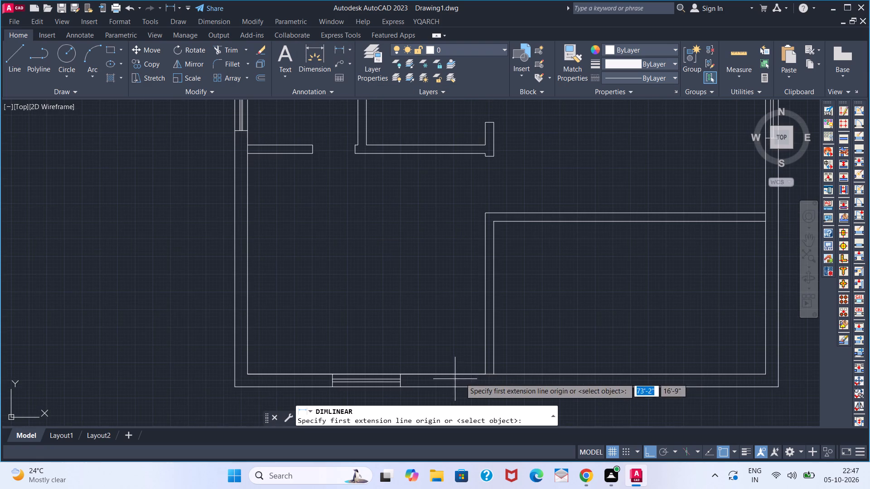
{"action": "left_click", "coordinate": [482, 377]}
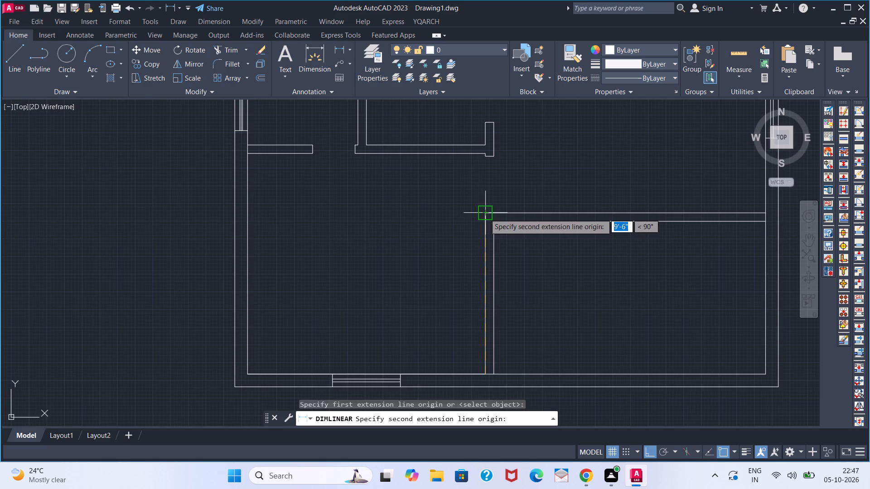
{"action": "left_click", "coordinate": [485, 214]}
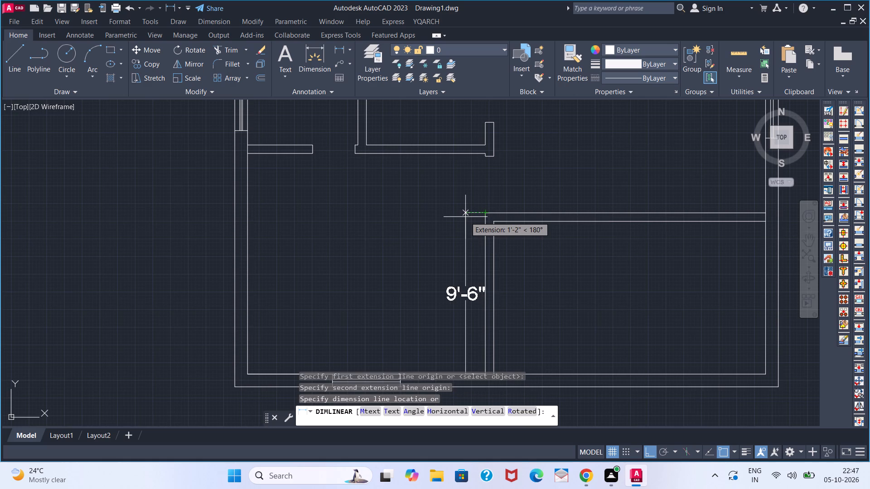
{"action": "key", "text": "Escape"}
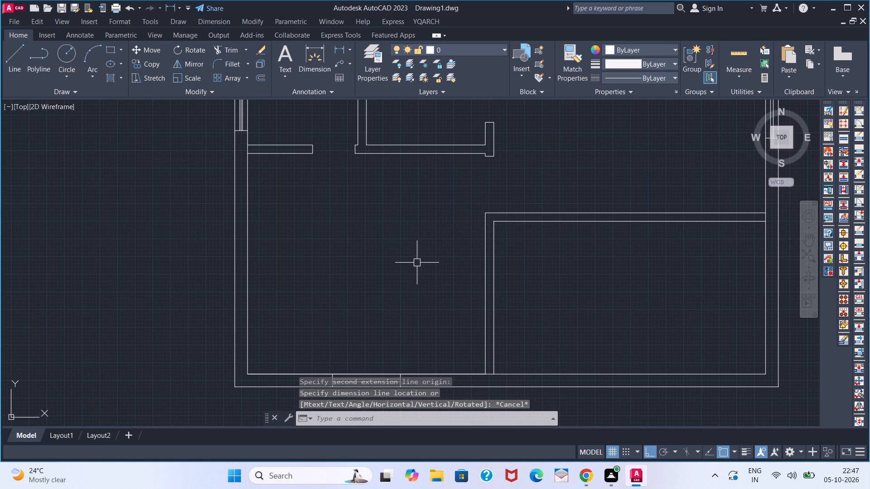
{"action": "middle_click_drag", "start_coordinate": [387, 280], "coordinate": [483, 248]}
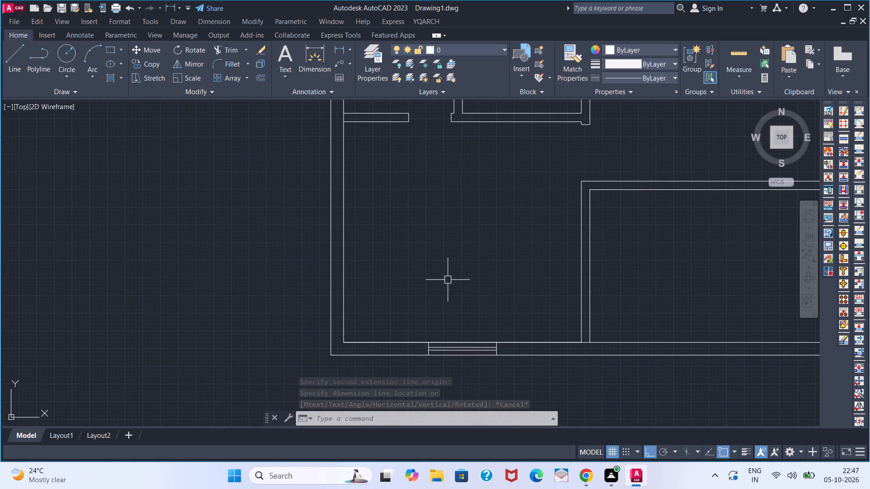
Offset the south exterior wall's inner face line 2'6" north into the southwest room.
{"action": "key", "text": "o"}
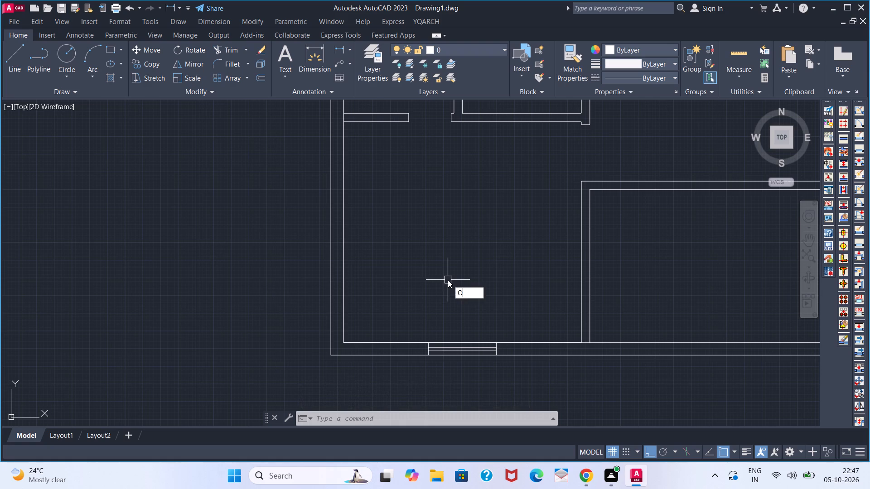
{"action": "key", "text": "Return"}
{"action": "key", "text": "2"}
{"action": "type", "text": "'6"}
{"action": "key", "text": "Return"}
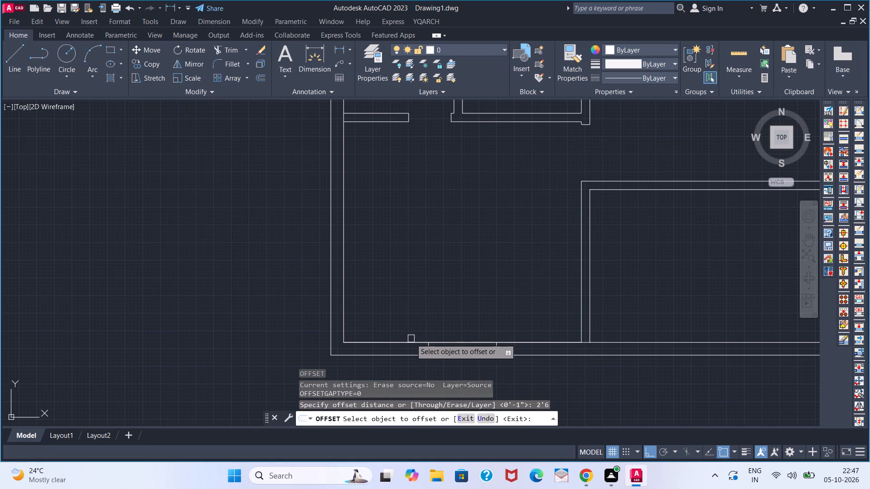
{"action": "left_click", "coordinate": [411, 339]}
{"action": "left_click", "coordinate": [413, 290]}
{"action": "key", "text": "space"}
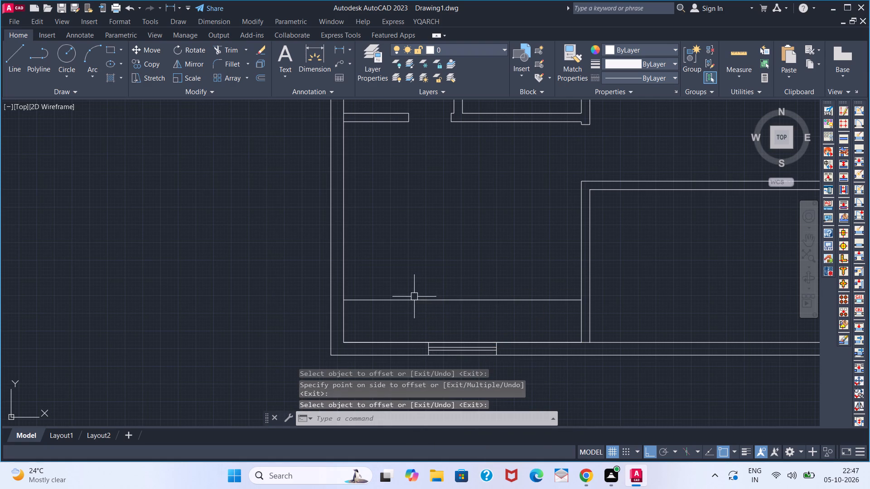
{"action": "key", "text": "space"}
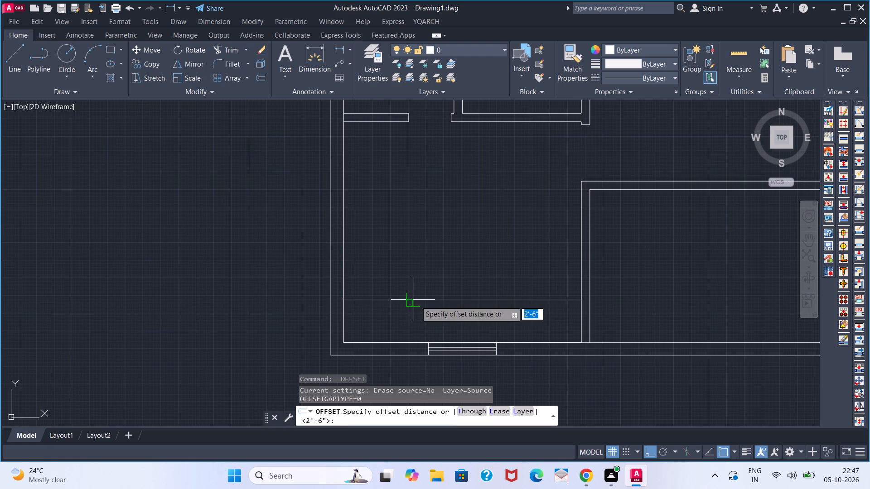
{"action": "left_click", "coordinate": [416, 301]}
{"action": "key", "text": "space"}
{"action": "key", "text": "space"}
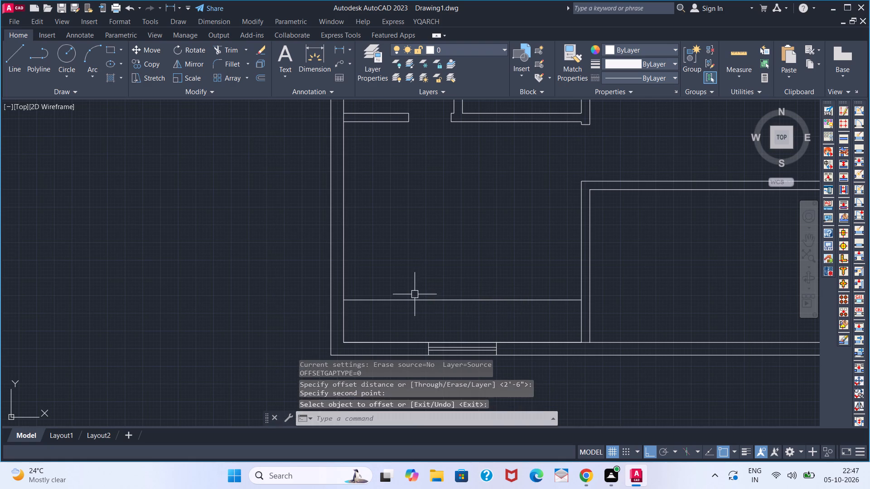
Offset the new horizontal line 6" north to form a partition wall across the southwest room.
{"action": "key", "text": "space"}
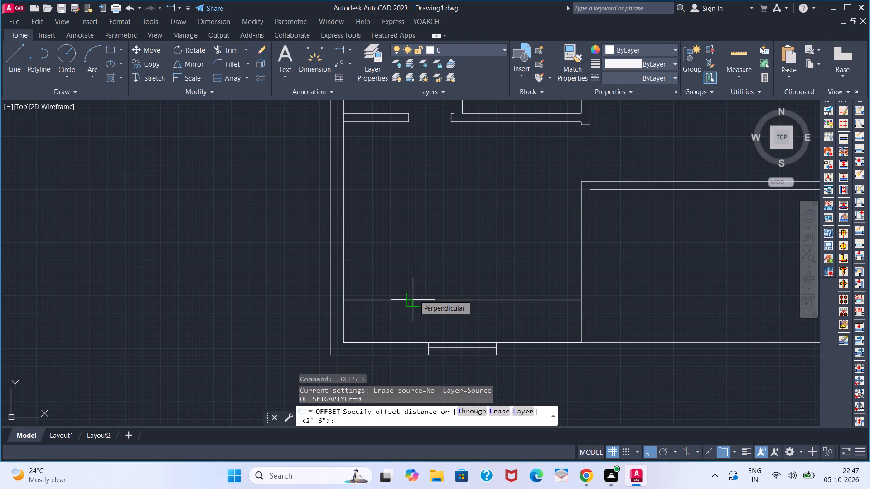
{"action": "key", "text": "6"}
{"action": "key", "text": "Return"}
{"action": "left_click", "coordinate": [414, 295]}
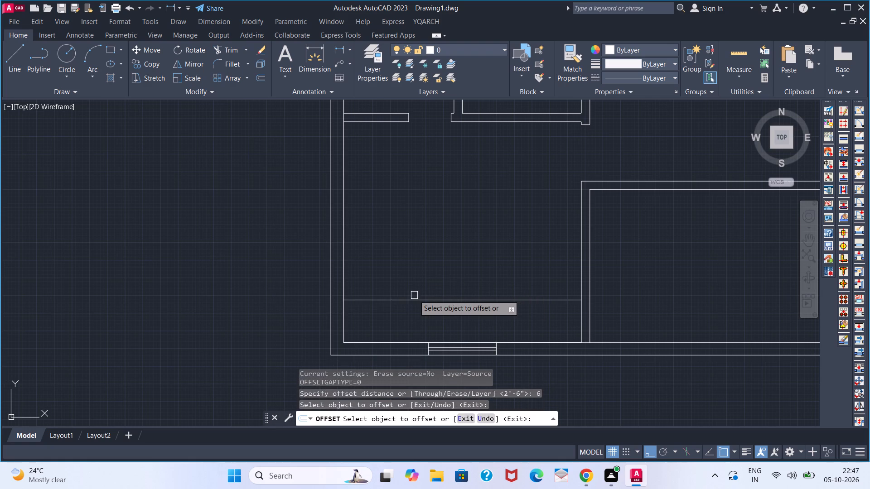
{"action": "left_click", "coordinate": [413, 300]}
{"action": "left_click", "coordinate": [420, 264]}
{"action": "key", "text": "v"}
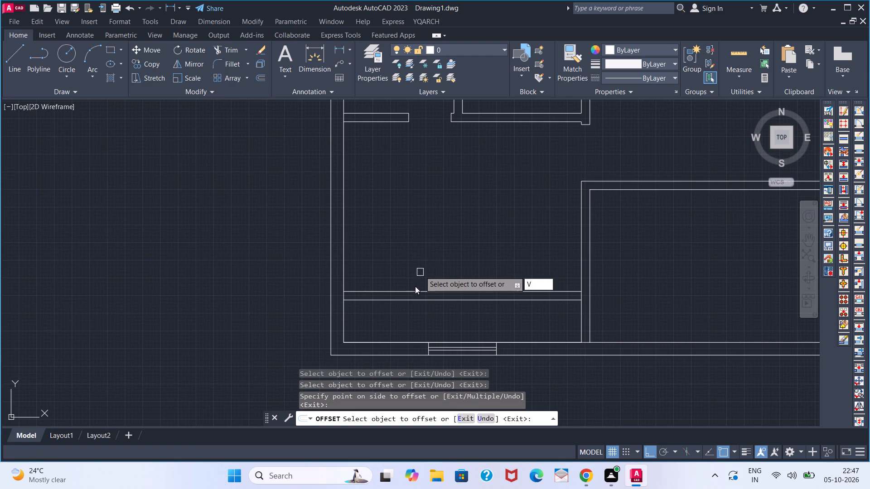
{"action": "key", "text": "Escape"}
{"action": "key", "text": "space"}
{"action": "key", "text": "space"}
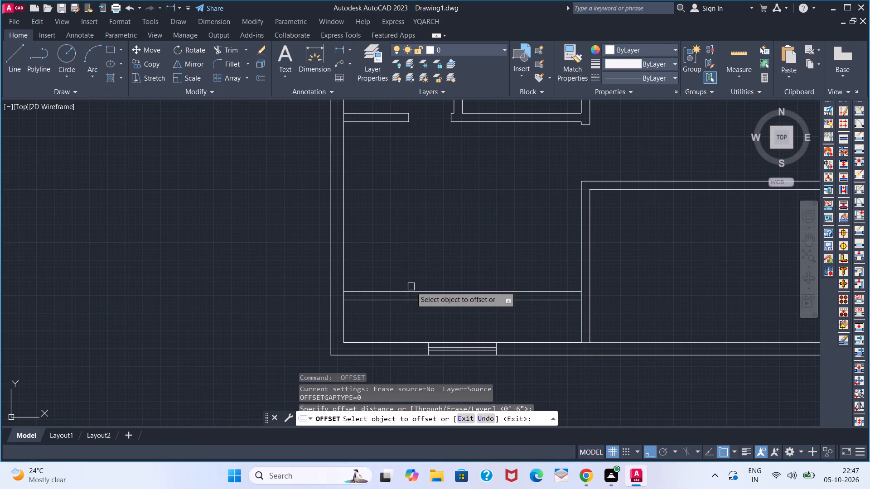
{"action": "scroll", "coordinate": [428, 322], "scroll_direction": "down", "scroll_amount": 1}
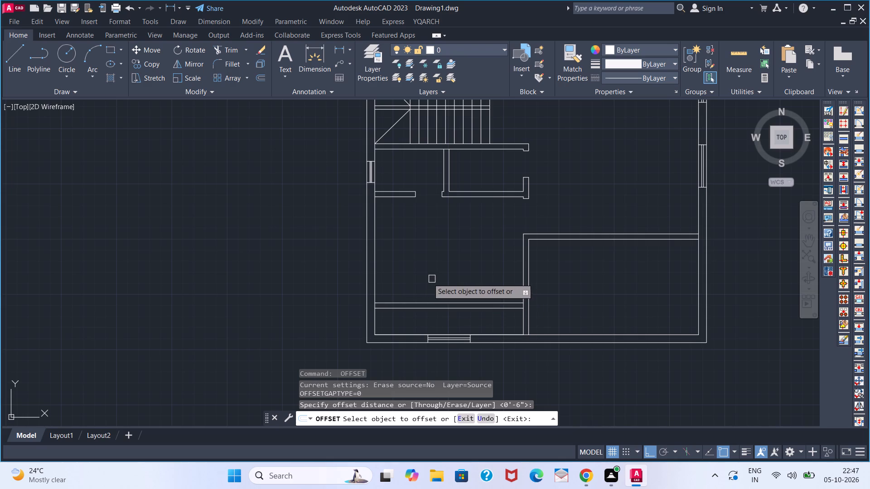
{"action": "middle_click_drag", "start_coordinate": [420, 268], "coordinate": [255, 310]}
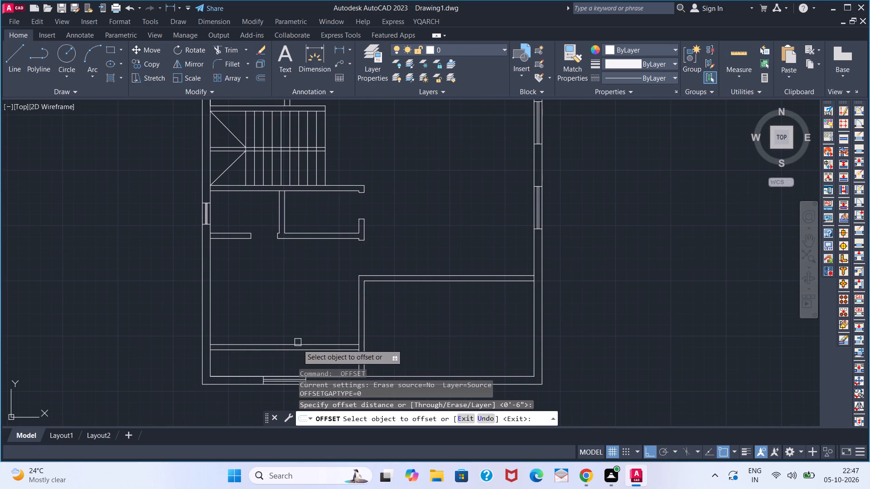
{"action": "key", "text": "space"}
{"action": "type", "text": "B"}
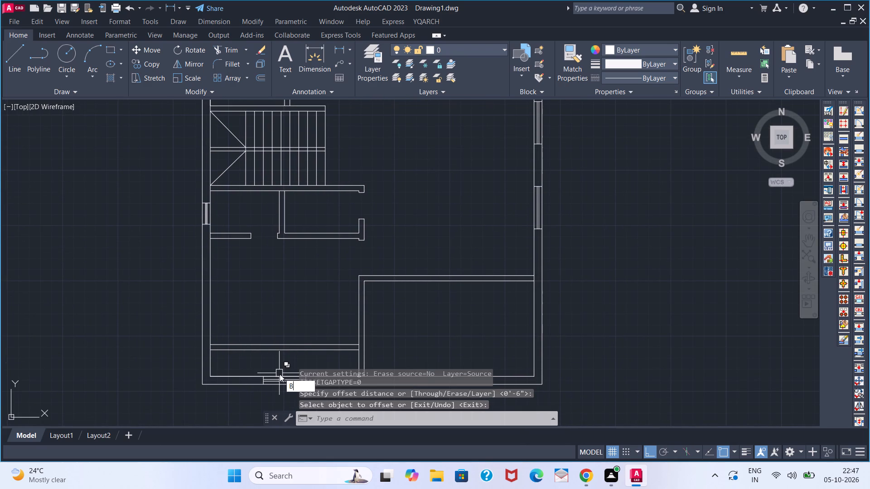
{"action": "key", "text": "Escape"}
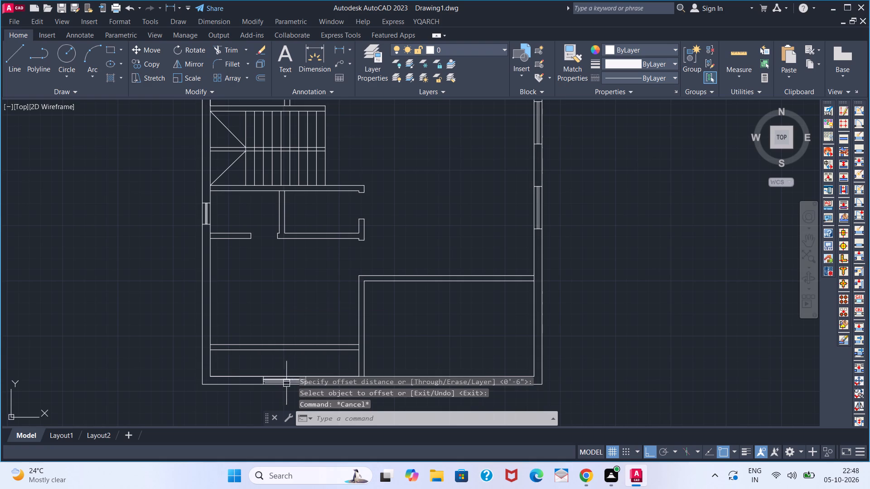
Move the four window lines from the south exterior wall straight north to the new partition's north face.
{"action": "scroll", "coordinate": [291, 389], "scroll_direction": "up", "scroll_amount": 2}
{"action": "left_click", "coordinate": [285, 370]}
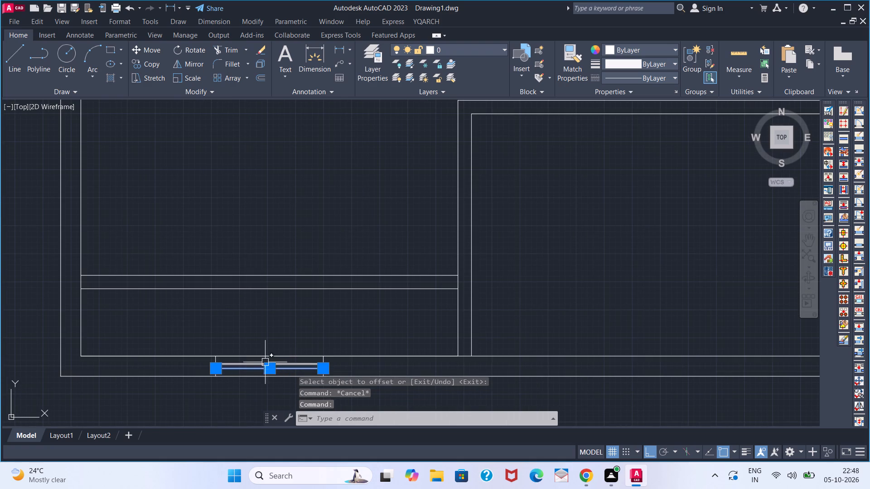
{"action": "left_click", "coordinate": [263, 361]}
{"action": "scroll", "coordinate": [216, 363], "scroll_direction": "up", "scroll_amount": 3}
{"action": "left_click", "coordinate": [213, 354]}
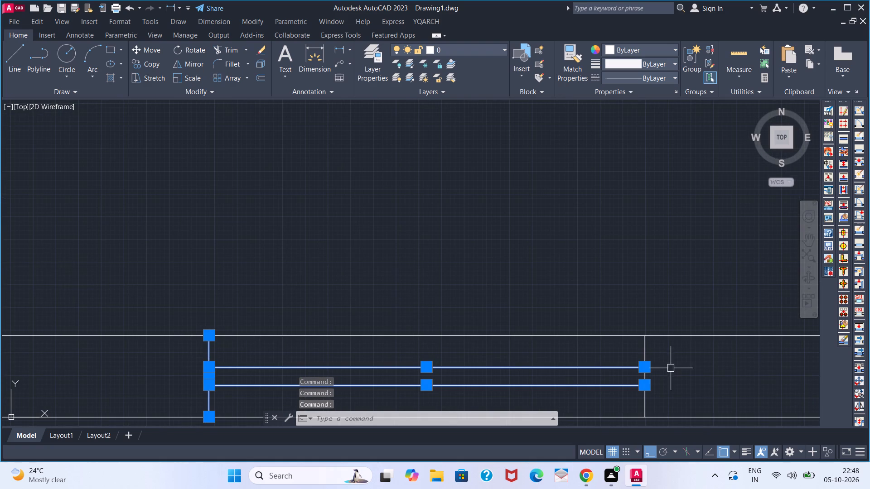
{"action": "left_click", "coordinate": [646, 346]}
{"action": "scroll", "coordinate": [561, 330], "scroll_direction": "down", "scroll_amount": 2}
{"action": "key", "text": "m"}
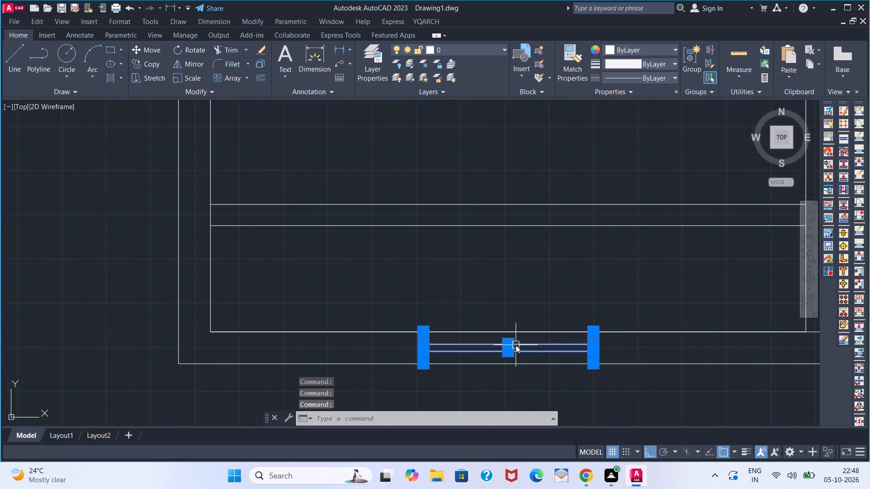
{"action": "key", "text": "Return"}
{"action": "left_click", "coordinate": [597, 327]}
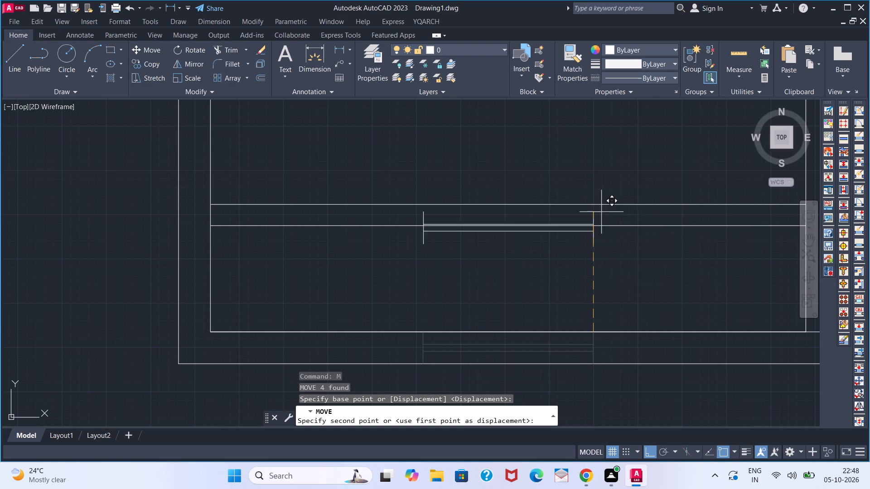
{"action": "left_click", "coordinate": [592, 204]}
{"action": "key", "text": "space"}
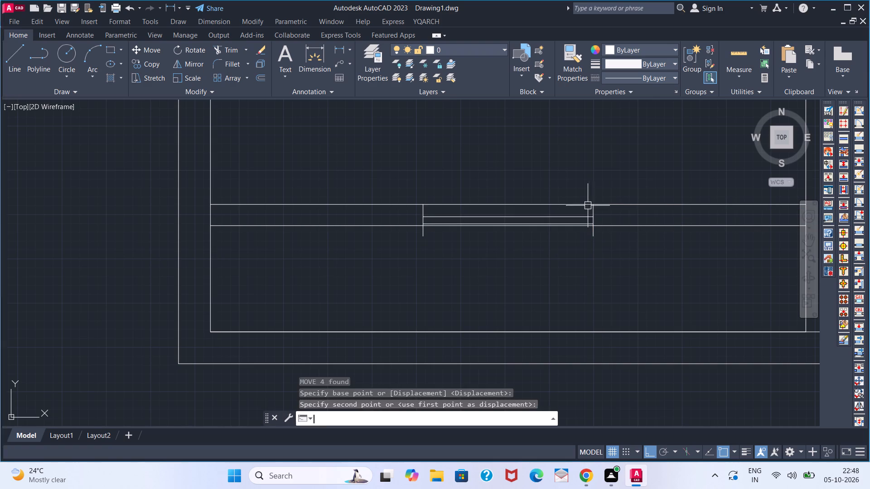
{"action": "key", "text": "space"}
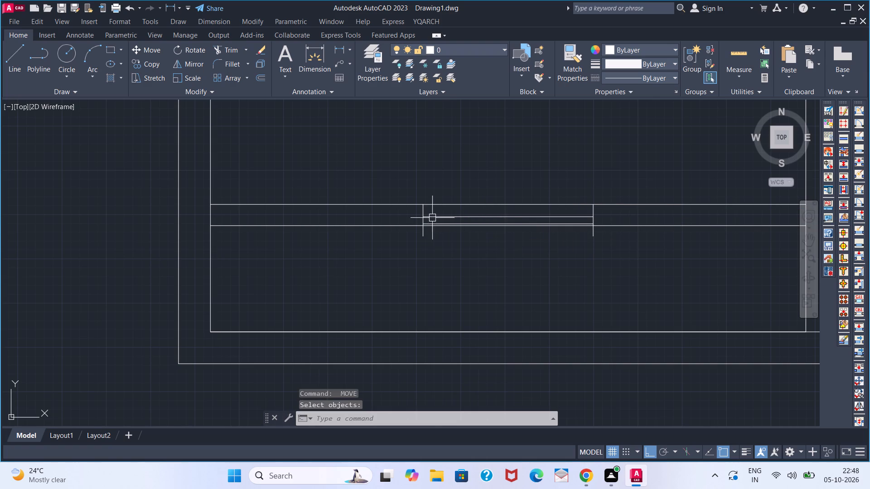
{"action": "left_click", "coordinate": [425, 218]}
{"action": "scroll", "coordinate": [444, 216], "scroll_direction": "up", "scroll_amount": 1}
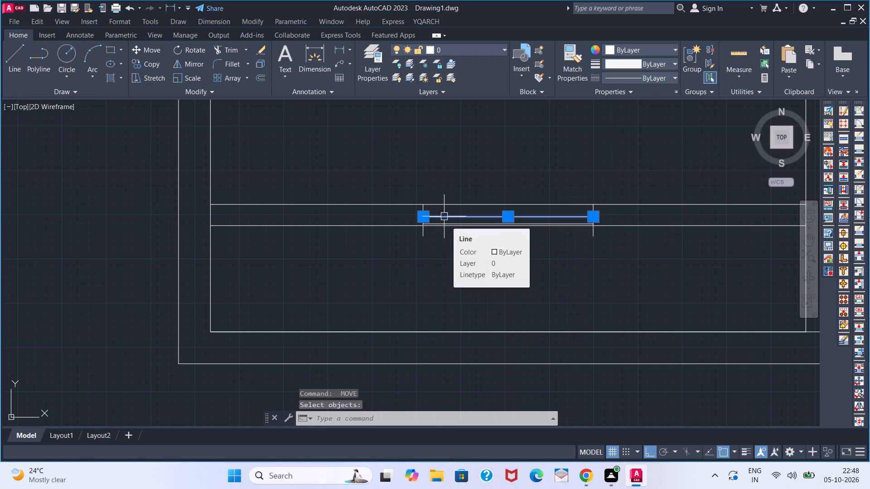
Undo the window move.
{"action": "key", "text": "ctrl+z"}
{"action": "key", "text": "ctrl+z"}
Erase the four window lines in the southwest room's south exterior wall.
{"action": "scroll", "coordinate": [476, 313], "scroll_direction": "down", "scroll_amount": 2}
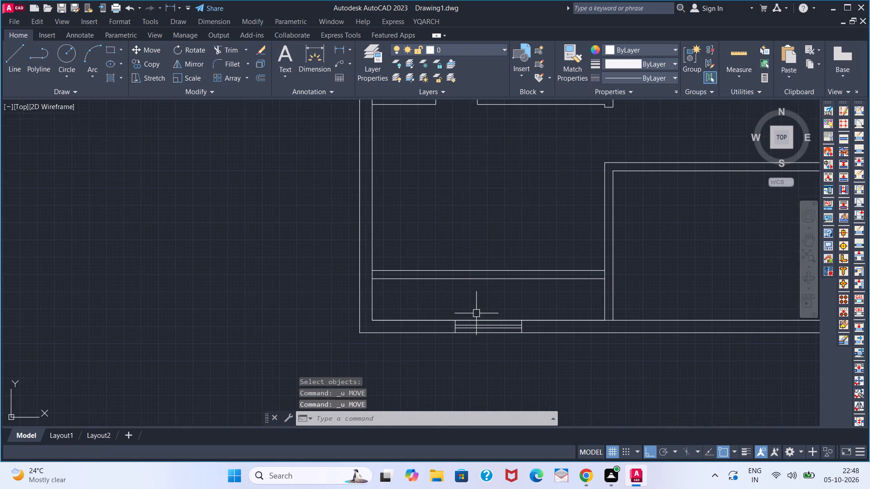
{"action": "scroll", "coordinate": [491, 325], "scroll_direction": "up", "scroll_amount": 2}
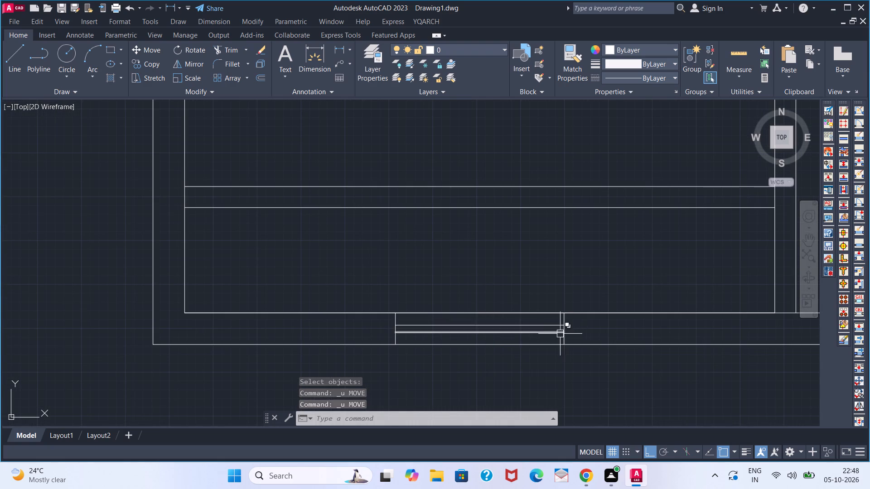
{"action": "left_click", "coordinate": [572, 321]}
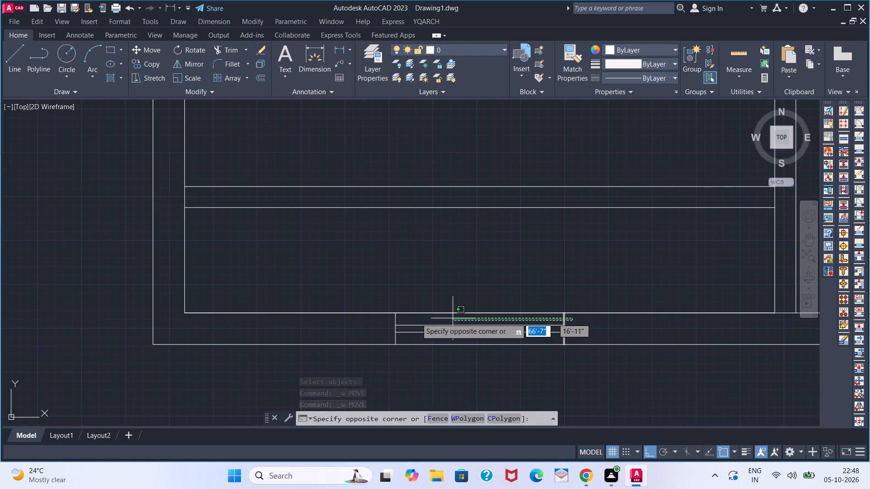
{"action": "left_click", "coordinate": [371, 333]}
{"action": "key", "text": "Delete"}
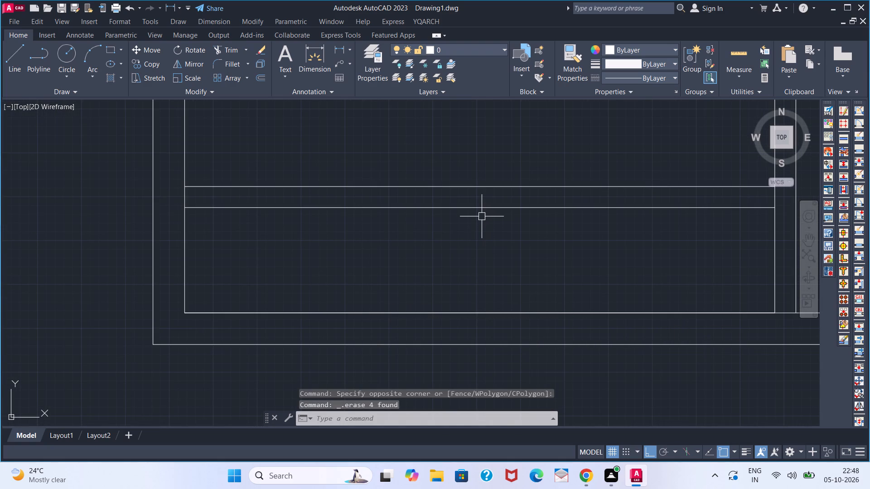
Draw a line along the new partition's south face, from the west wall's inner face to the interior wall on the east.
{"action": "key", "text": "l"}
{"action": "key", "text": "Return"}
{"action": "left_click", "coordinate": [188, 208]}
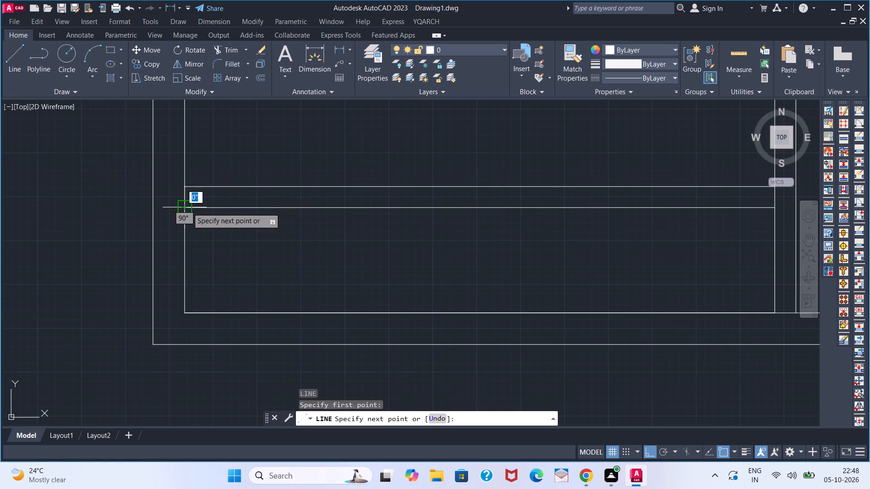
{"action": "left_click", "coordinate": [775, 212]}
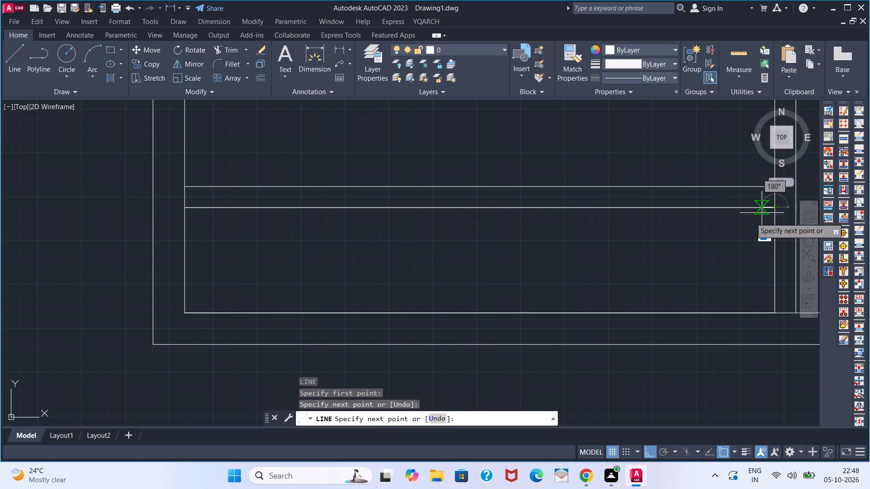
{"action": "key", "text": "space"}
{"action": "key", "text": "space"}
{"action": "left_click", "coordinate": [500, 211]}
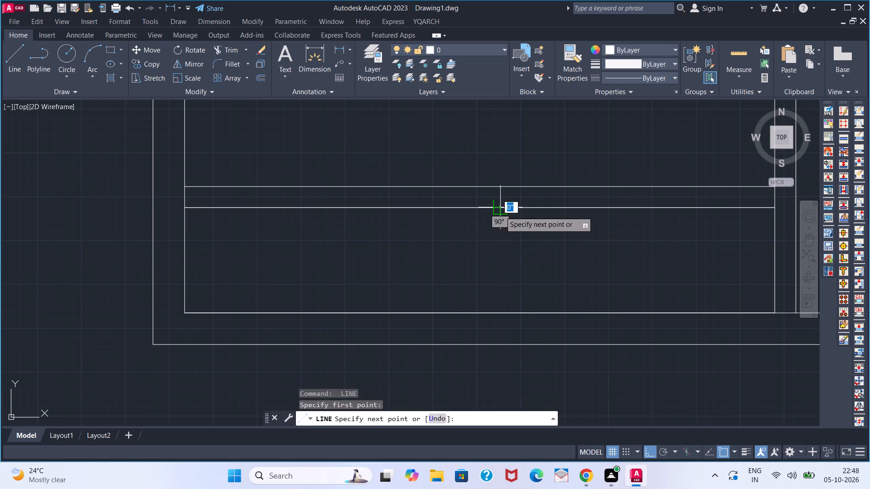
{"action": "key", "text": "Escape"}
Draw a short vertical line across the new partition's thickness at the midpoint of its length.
{"action": "key", "text": "space"}
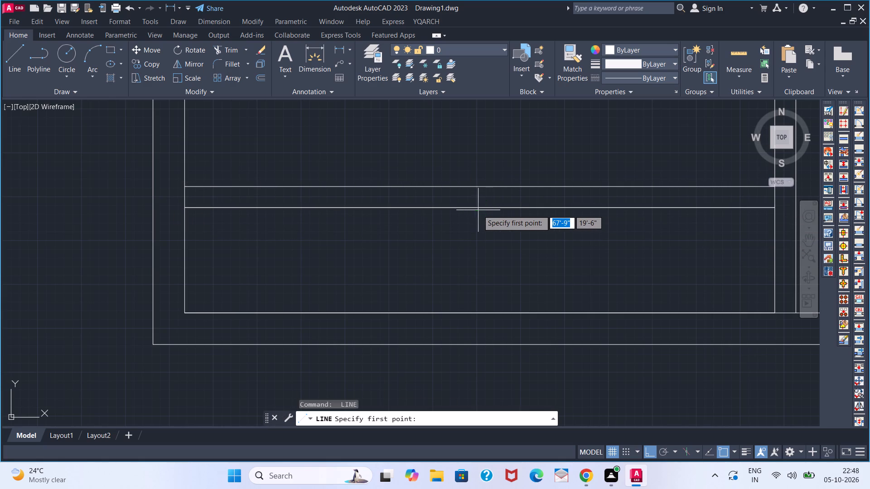
{"action": "left_click", "coordinate": [485, 213]}
{"action": "left_click", "coordinate": [483, 191]}
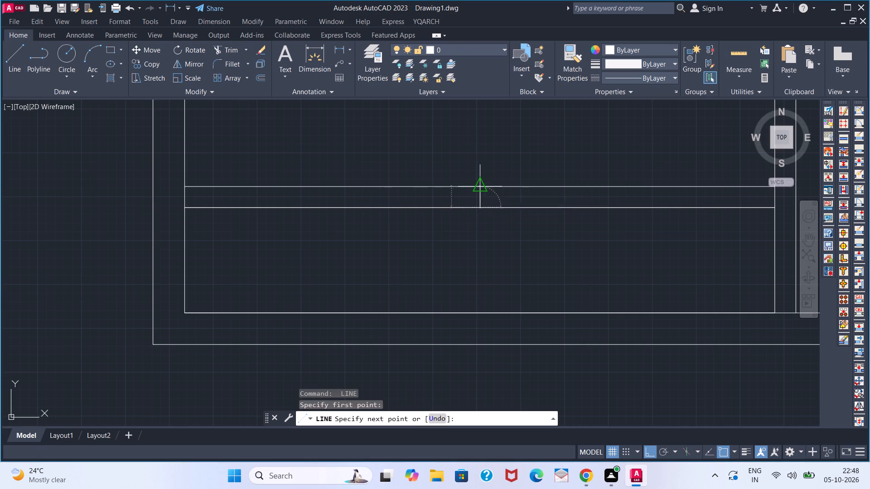
{"action": "key", "text": "space"}
Offset the partition's vertical centre line 2' to both the east and west sides as window jambs.
{"action": "key", "text": "o"}
{"action": "key", "text": "Return"}
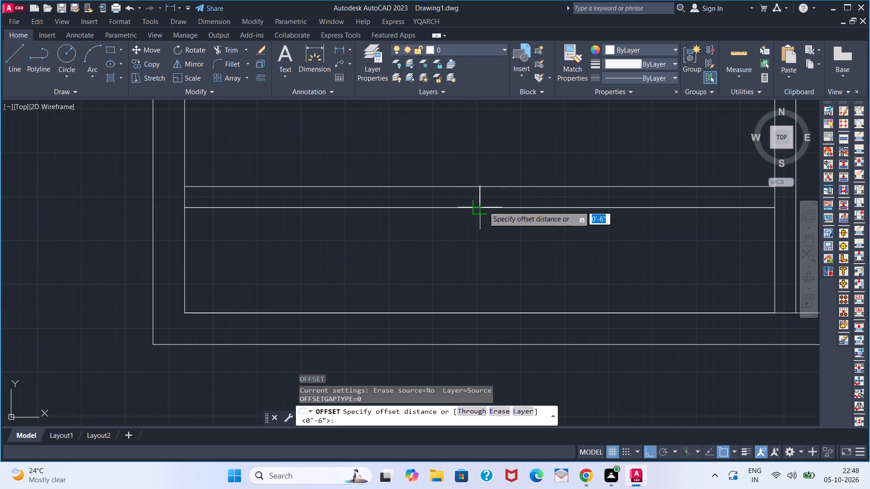
{"action": "type", "text": "2'"}
{"action": "key", "text": "Return"}
{"action": "left_click", "coordinate": [482, 197]}
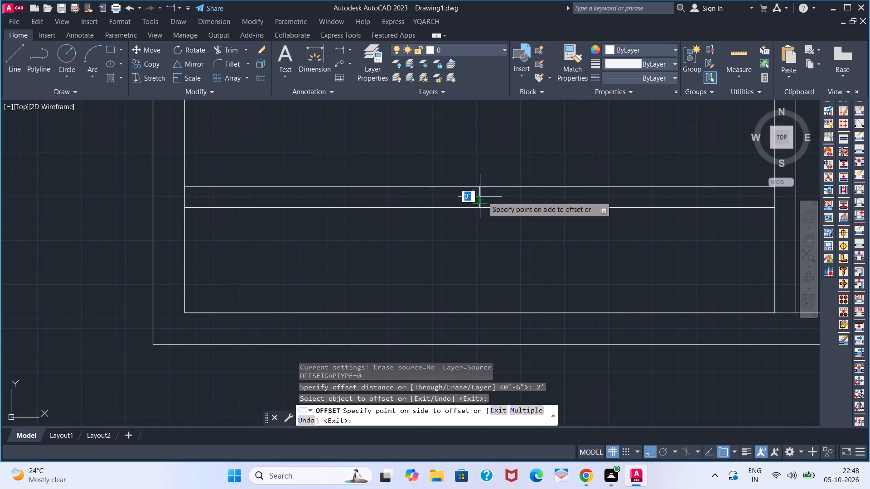
{"action": "left_click", "coordinate": [524, 199]}
{"action": "left_click", "coordinate": [478, 193]}
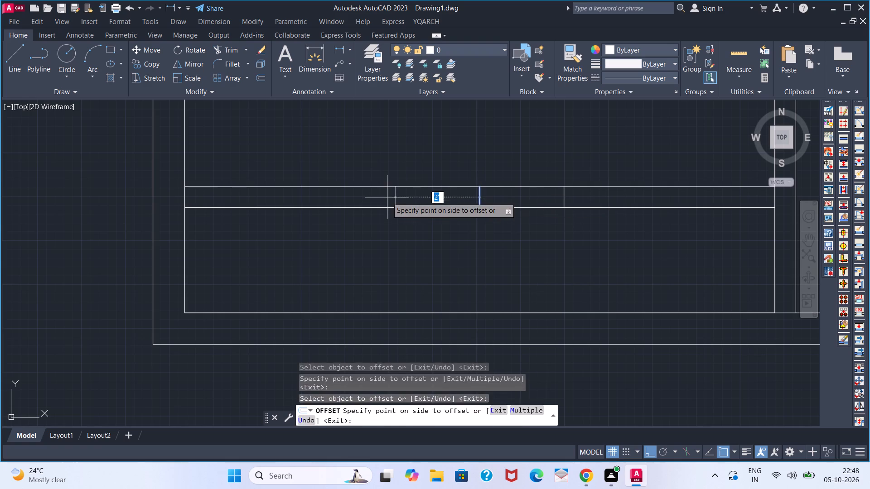
{"action": "left_click", "coordinate": [387, 197]}
{"action": "key", "text": "space"}
Erase the vertical centre line between the two jamb lines.
{"action": "scroll", "coordinate": [471, 201], "scroll_direction": "up", "scroll_amount": 2}
{"action": "left_click", "coordinate": [492, 197]}
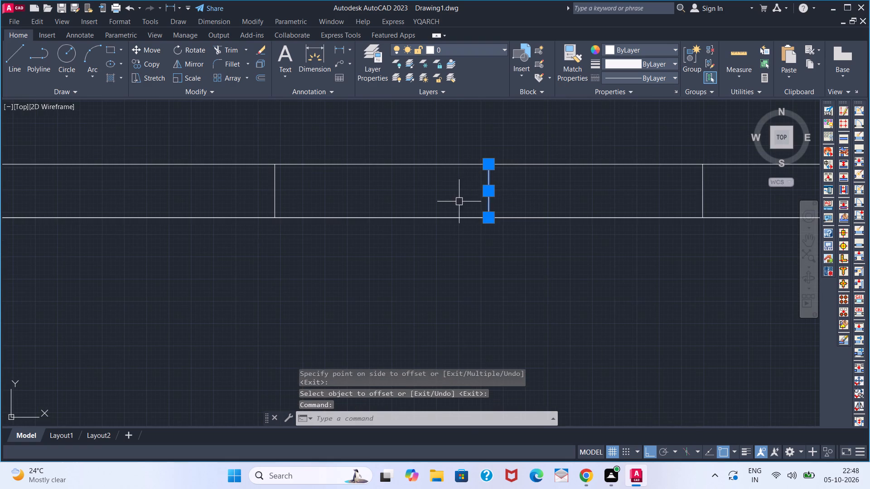
{"action": "key", "text": "Delete"}
Draw a horizontal line between the midpoints of the two window jambs in the new partition.
{"action": "key", "text": "l"}
{"action": "key", "text": "Return"}
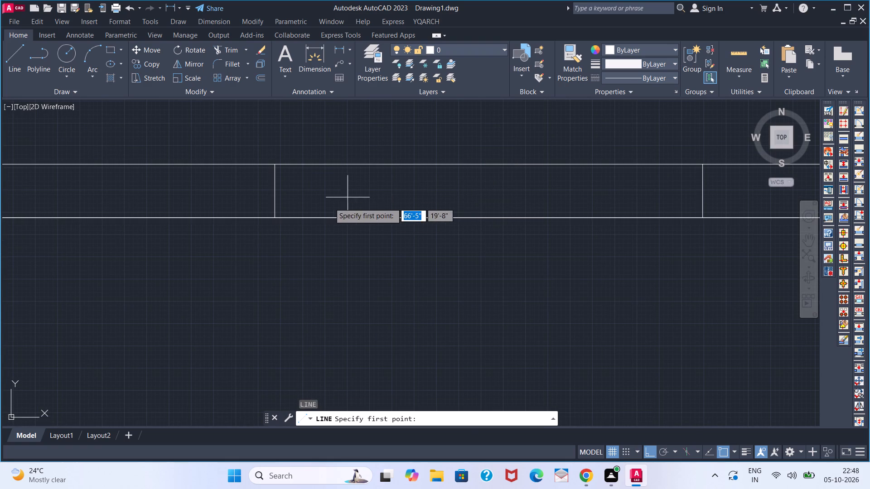
{"action": "left_click", "coordinate": [279, 188]}
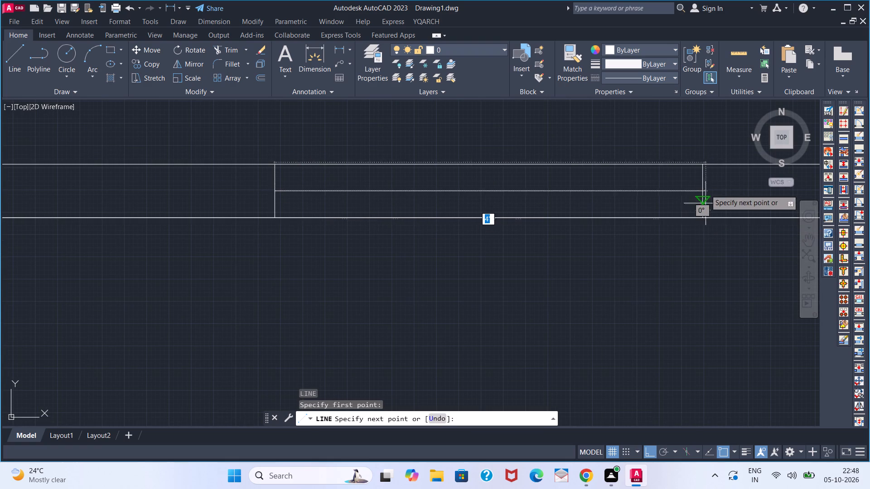
{"action": "left_click", "coordinate": [706, 186]}
{"action": "key", "text": "space"}
Offset the window's horizontal centre line 1" to the north and south, and erase the original centre line.
{"action": "key", "text": "o"}
{"action": "key", "text": "Return"}
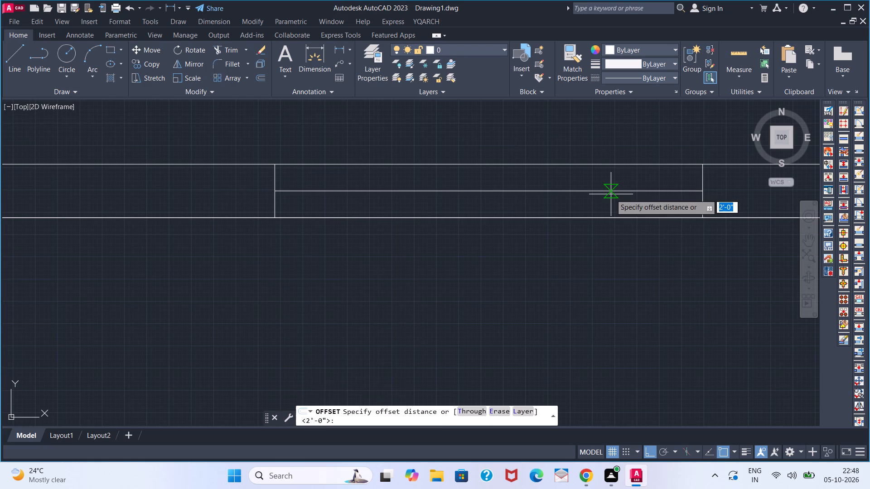
{"action": "key", "text": "1"}
{"action": "key", "text": "Return"}
{"action": "left_click", "coordinate": [596, 193]}
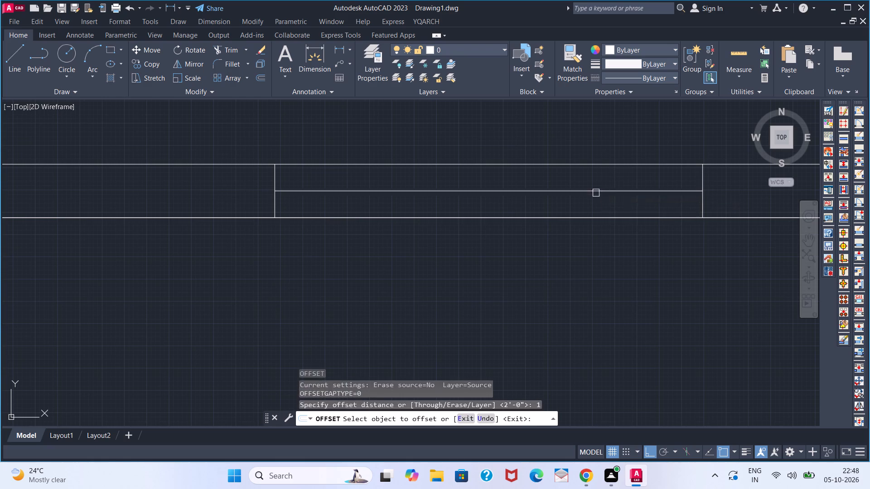
{"action": "left_click", "coordinate": [591, 216]}
{"action": "left_click", "coordinate": [593, 194]}
{"action": "left_click", "coordinate": [600, 179]}
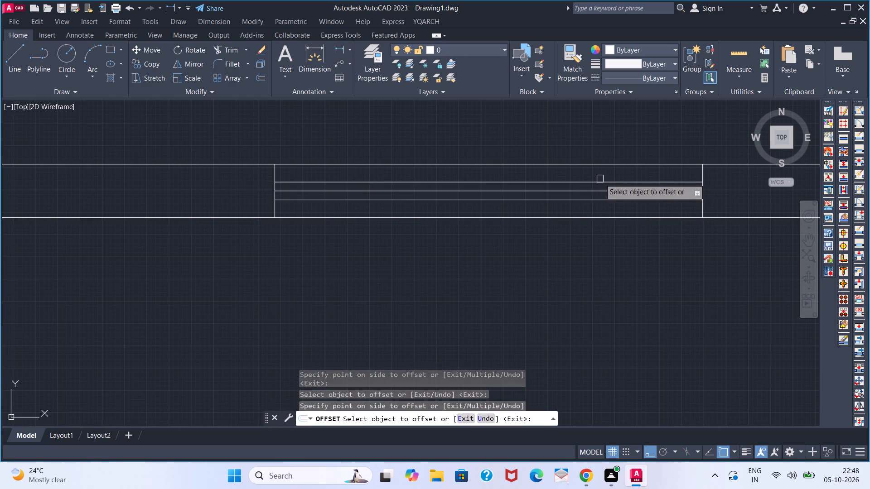
{"action": "key", "text": "space"}
{"action": "left_click", "coordinate": [576, 188]}
{"action": "key", "text": "Delete"}
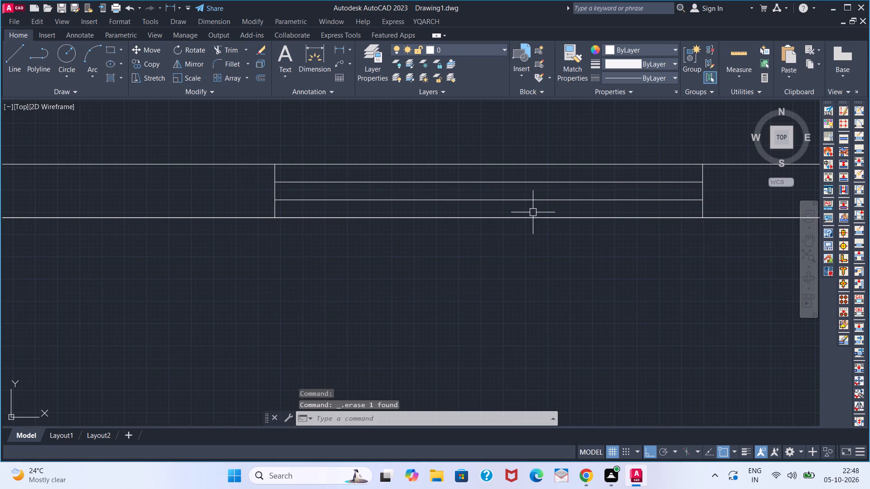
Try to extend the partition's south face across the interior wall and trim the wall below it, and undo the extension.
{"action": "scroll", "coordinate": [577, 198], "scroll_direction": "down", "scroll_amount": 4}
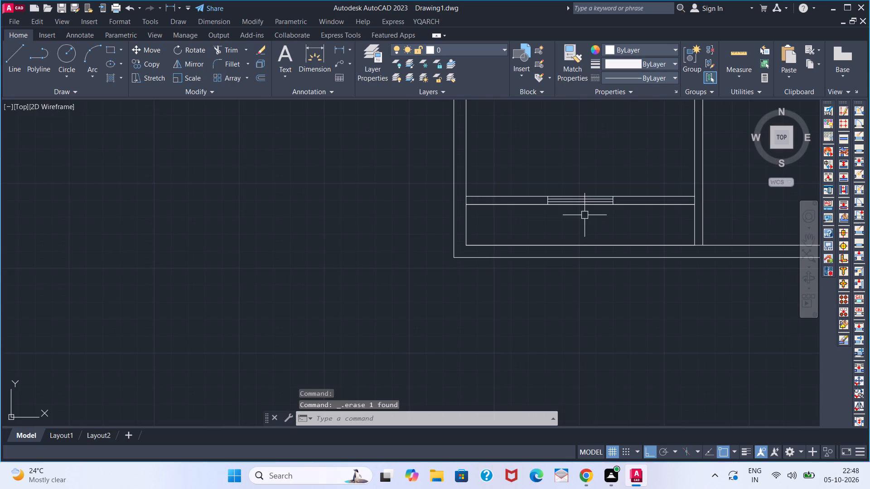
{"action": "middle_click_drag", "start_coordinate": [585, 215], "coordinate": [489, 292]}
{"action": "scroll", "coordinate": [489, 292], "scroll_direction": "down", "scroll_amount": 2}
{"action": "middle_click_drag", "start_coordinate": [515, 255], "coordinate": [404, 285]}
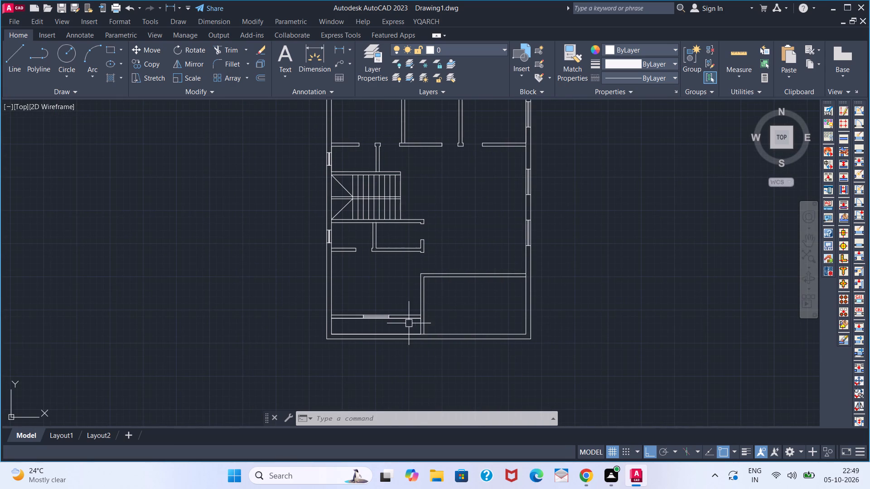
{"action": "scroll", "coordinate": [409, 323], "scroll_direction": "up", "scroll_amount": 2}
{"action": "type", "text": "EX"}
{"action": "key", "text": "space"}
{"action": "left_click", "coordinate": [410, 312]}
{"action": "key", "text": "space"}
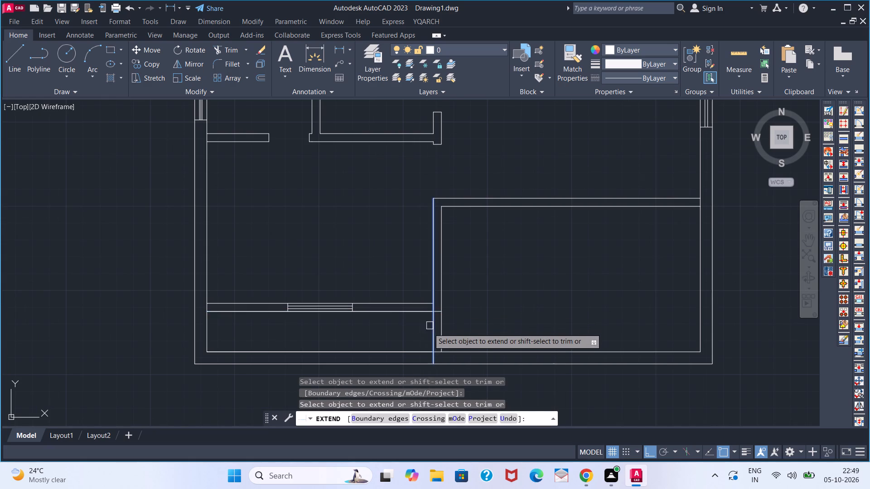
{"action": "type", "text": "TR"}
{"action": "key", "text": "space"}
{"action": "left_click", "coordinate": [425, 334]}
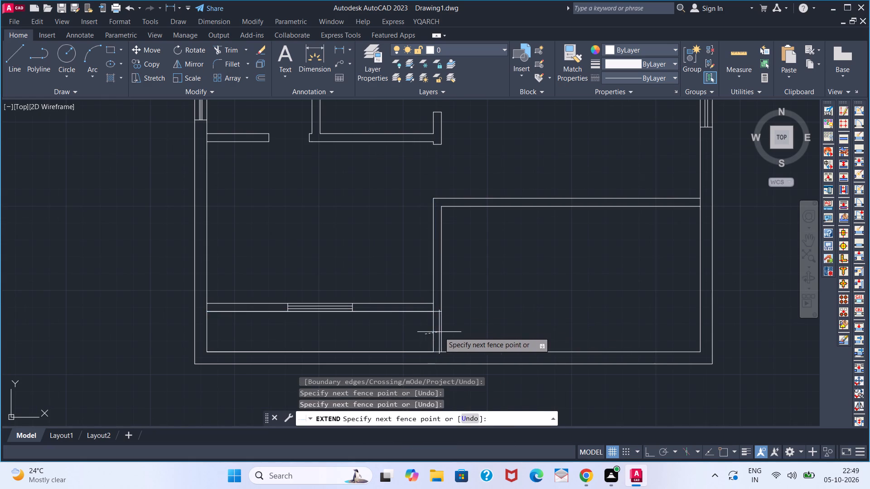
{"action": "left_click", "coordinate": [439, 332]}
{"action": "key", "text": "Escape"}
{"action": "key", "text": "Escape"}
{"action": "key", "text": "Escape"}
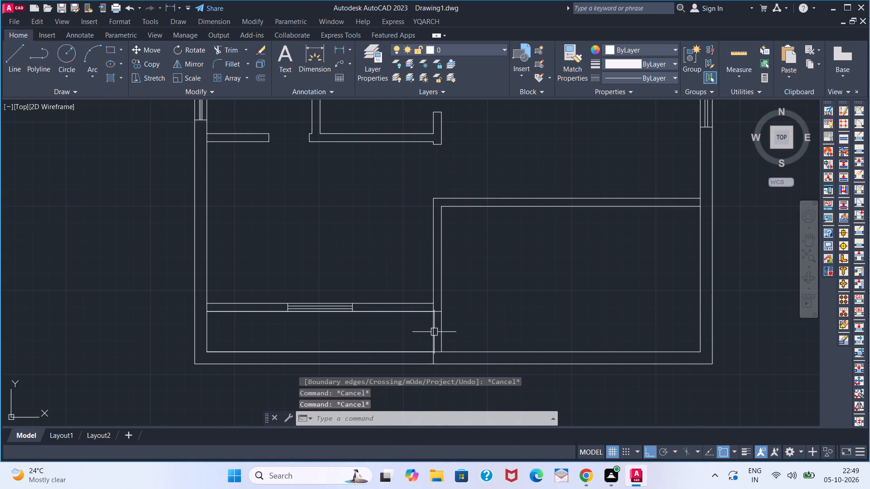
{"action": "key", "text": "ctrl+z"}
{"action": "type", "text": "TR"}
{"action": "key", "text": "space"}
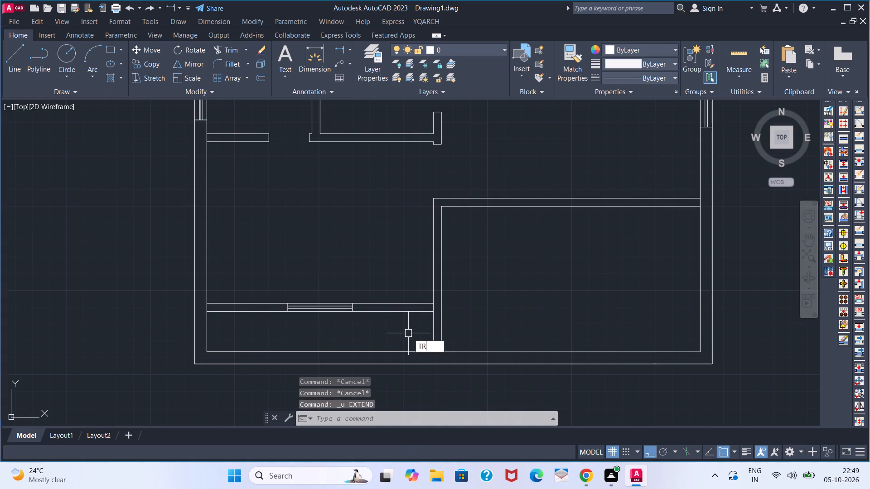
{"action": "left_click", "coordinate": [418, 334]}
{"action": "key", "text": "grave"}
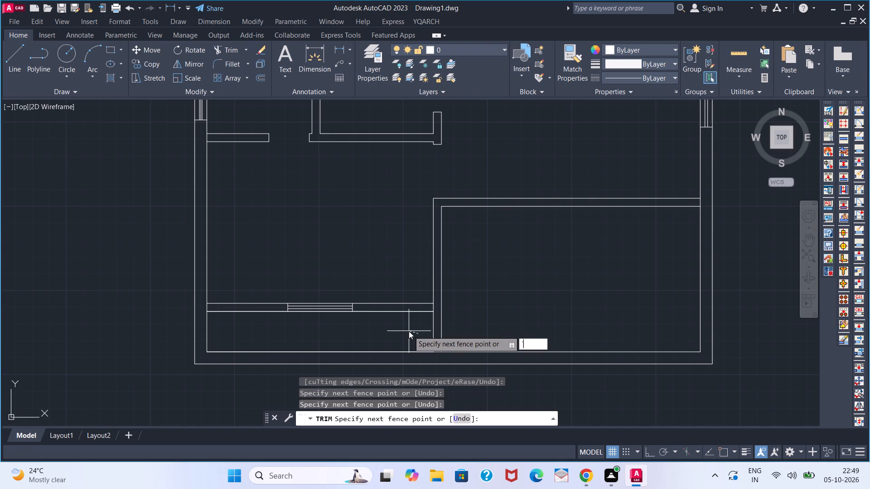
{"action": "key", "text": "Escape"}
Extend the partition's south face line east to the far face of the interior wall.
{"action": "type", "text": "EX"}
{"action": "key", "text": "space"}
{"action": "left_click", "coordinate": [425, 315]}
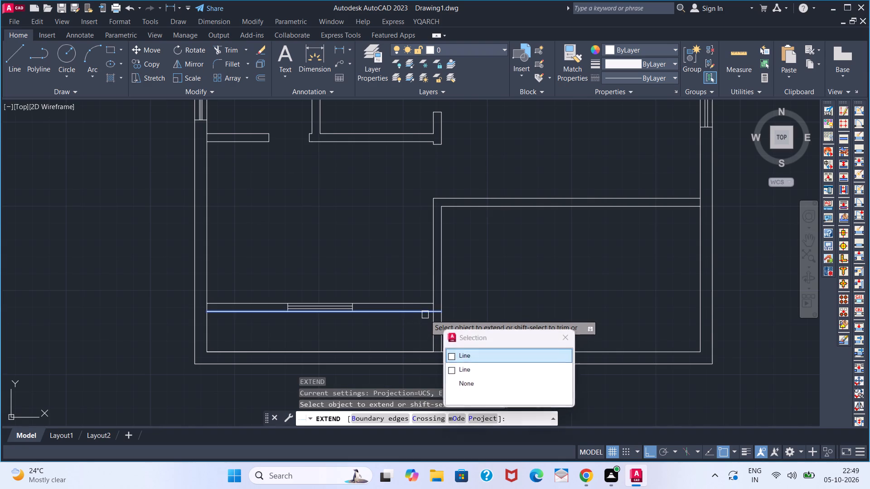
{"action": "key", "text": "space"}
{"action": "key", "text": "space"}
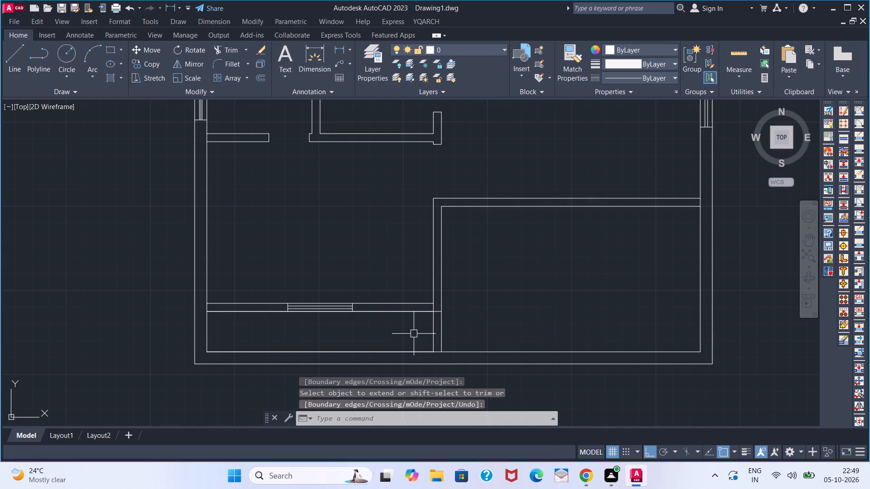
Trim both faces of the interior wall south of the new partition.
{"action": "type", "text": "TE"}
{"action": "key", "text": "BackSpace"}
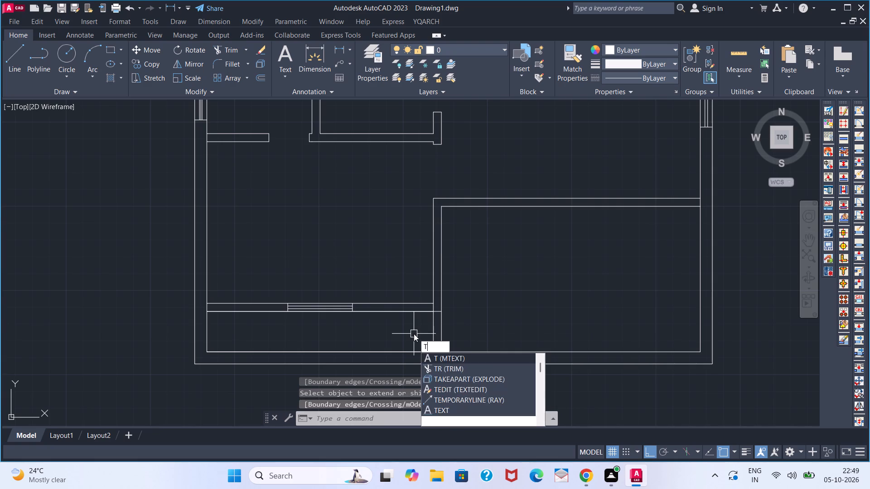
{"action": "key", "text": "e"}
{"action": "key", "text": "BackSpace"}
{"action": "key", "text": "r"}
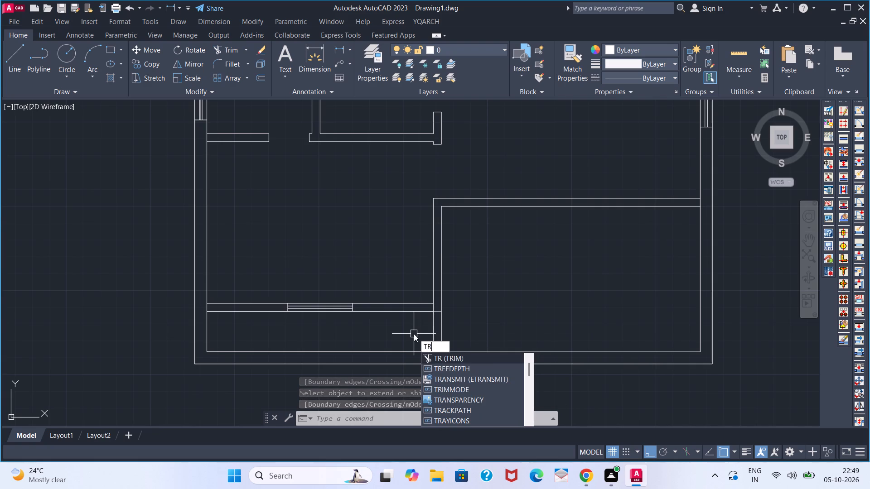
{"action": "key", "text": "space"}
{"action": "left_click_drag", "start_coordinate": [414, 334], "coordinate": [420, 335]}
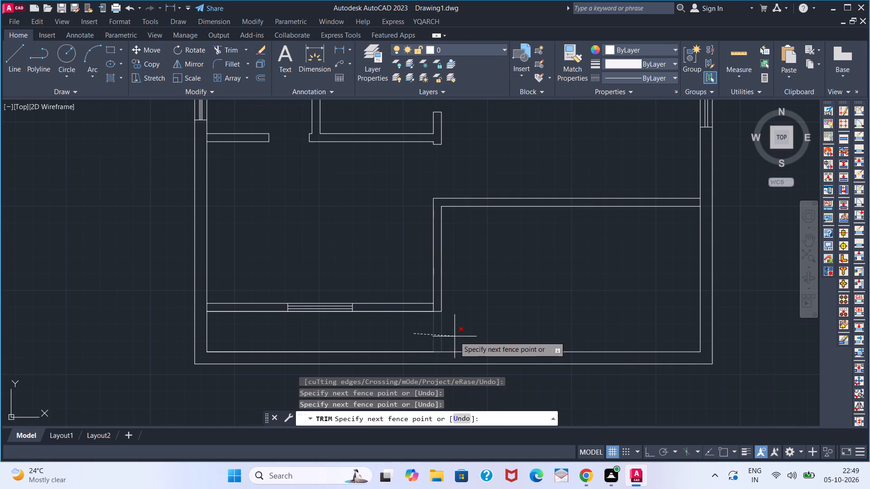
{"action": "left_click", "coordinate": [454, 336]}
{"action": "key", "text": "space"}
Trim the interior wall's west face line between the partition's two faces to open the corner junction.
{"action": "scroll", "coordinate": [436, 313], "scroll_direction": "up", "scroll_amount": 3}
{"action": "key", "text": "space"}
{"action": "left_click", "coordinate": [406, 290]}
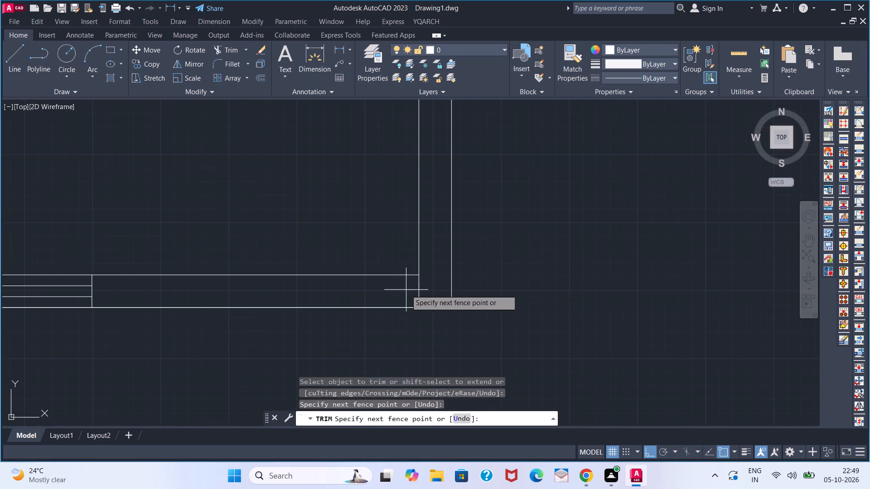
{"action": "left_click", "coordinate": [425, 292]}
{"action": "key", "text": "space"}
Examine the overall floor plan and the layout around its southeast corner.
{"action": "scroll", "coordinate": [427, 315], "scroll_direction": "down", "scroll_amount": 2}
{"action": "scroll", "coordinate": [353, 324], "scroll_direction": "down", "scroll_amount": 2}
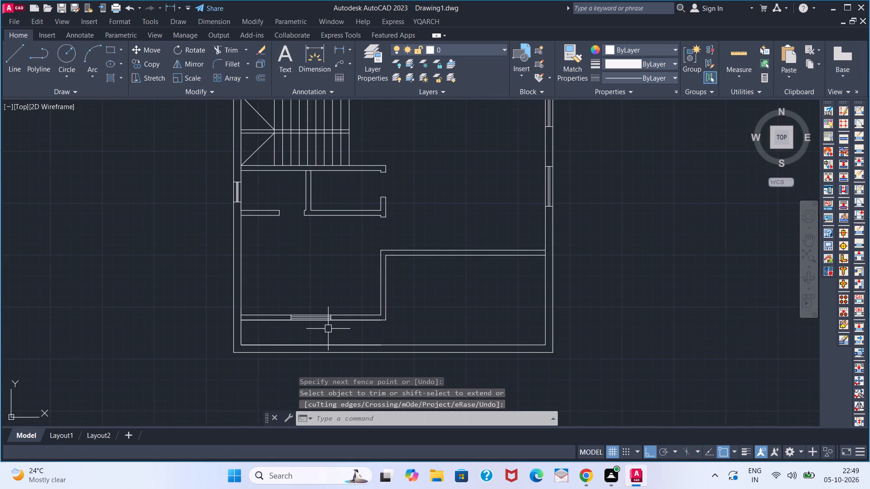
{"action": "middle_click_drag", "start_coordinate": [343, 315], "coordinate": [405, 262]}
{"action": "middle_click_drag", "start_coordinate": [464, 271], "coordinate": [317, 263]}
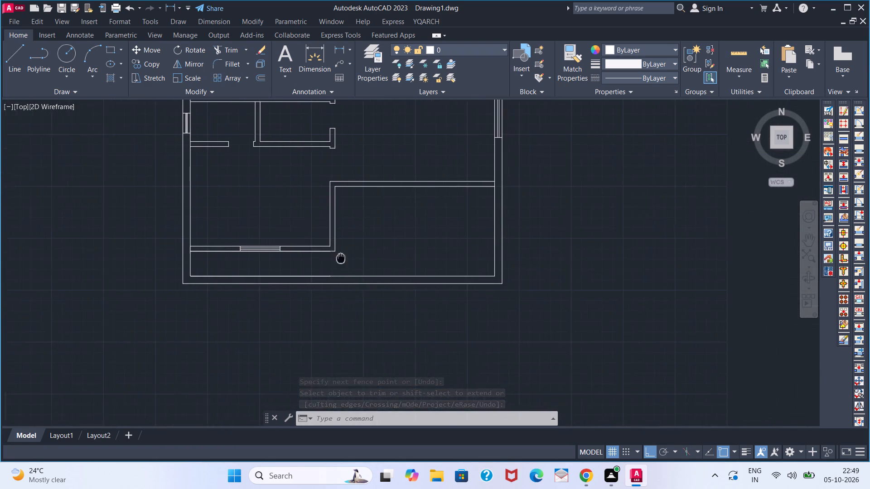
{"action": "middle_click_drag", "start_coordinate": [317, 263], "coordinate": [280, 273]}
{"action": "middle_click_drag", "start_coordinate": [272, 275], "coordinate": [263, 320]}
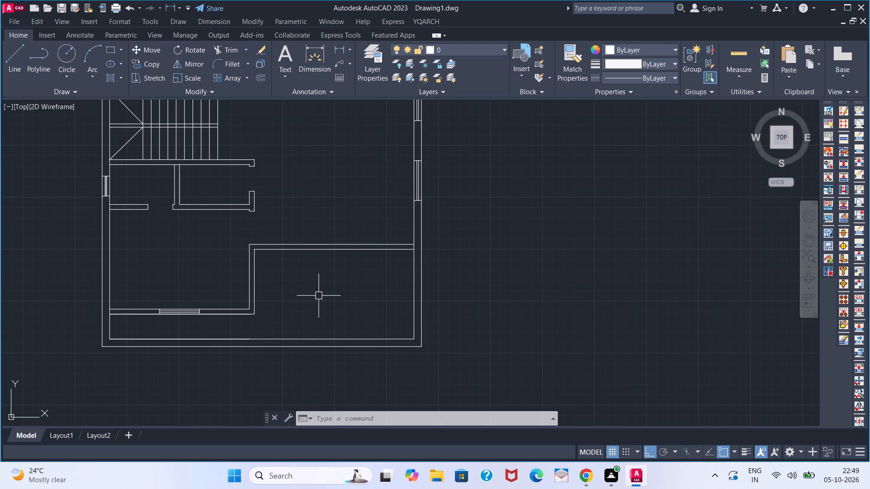
{"action": "scroll", "coordinate": [318, 299], "scroll_direction": "down", "scroll_amount": 2}
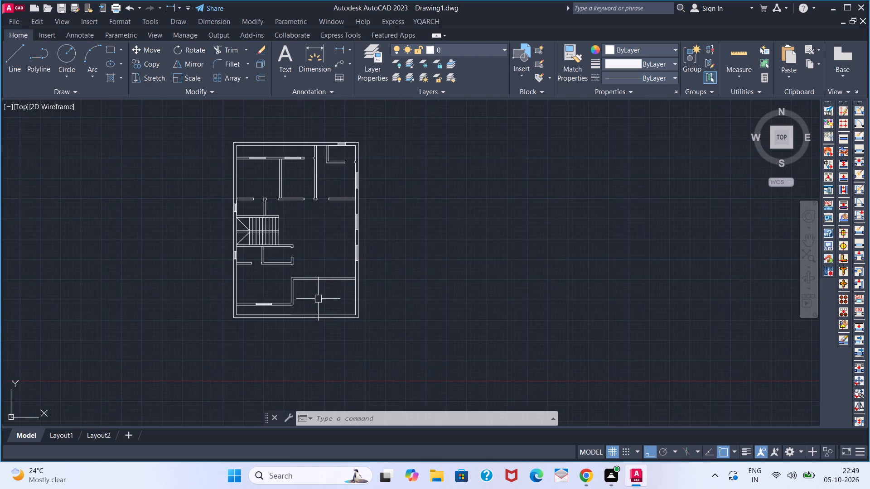
{"action": "middle_click_drag", "start_coordinate": [318, 299], "coordinate": [348, 334]}
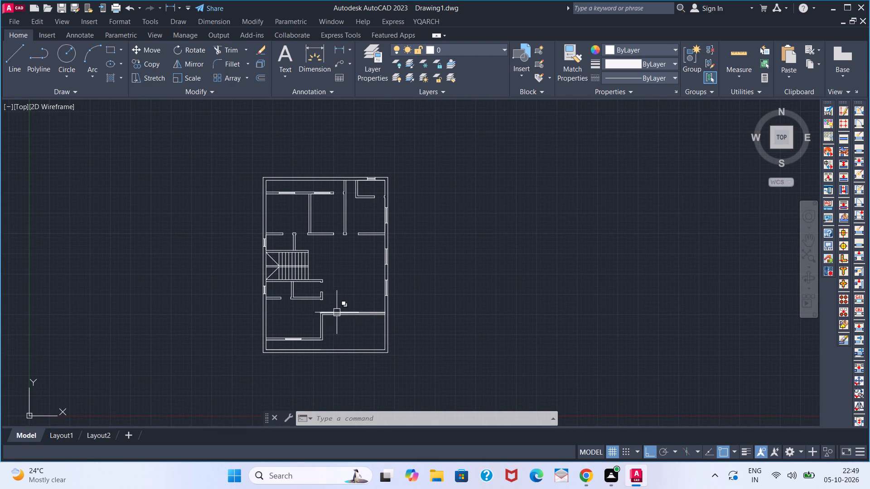
{"action": "scroll", "coordinate": [362, 338], "scroll_direction": "up", "scroll_amount": 2}
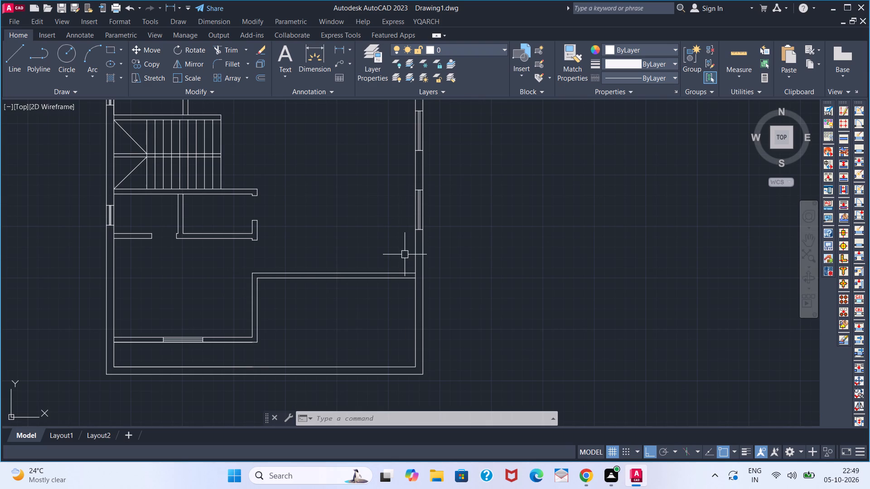
{"action": "scroll", "coordinate": [418, 344], "scroll_direction": "up", "scroll_amount": 1}
{"action": "scroll", "coordinate": [418, 344], "scroll_direction": "down", "scroll_amount": 2}
{"action": "scroll", "coordinate": [418, 344], "scroll_direction": "up", "scroll_amount": 2}
{"action": "scroll", "coordinate": [417, 345], "scroll_direction": "down", "scroll_amount": 2}
{"action": "scroll", "coordinate": [417, 345], "scroll_direction": "up", "scroll_amount": 2}
{"action": "scroll", "coordinate": [417, 345], "scroll_direction": "down", "scroll_amount": 2}
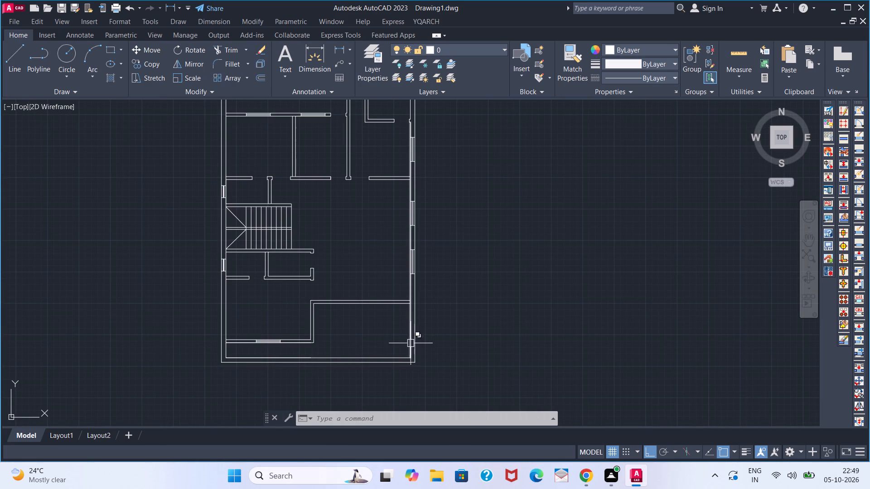
{"action": "scroll", "coordinate": [405, 343], "scroll_direction": "up", "scroll_amount": 1}
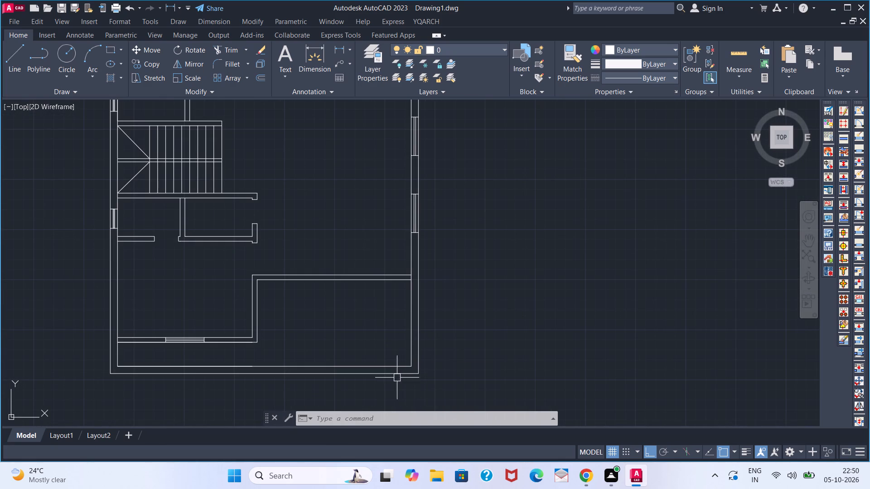
Extend the south wall's inner face and the southeast partition's south face across the east wall to its outer face.
{"action": "type", "text": "EX"}
{"action": "key", "text": "space"}
{"action": "left_click", "coordinate": [391, 365]}
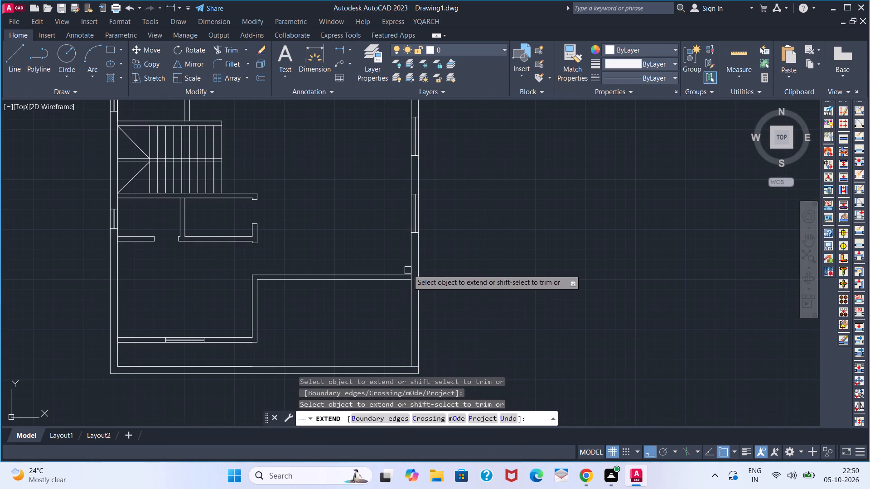
{"action": "left_click", "coordinate": [399, 280]}
{"action": "key", "text": "space"}
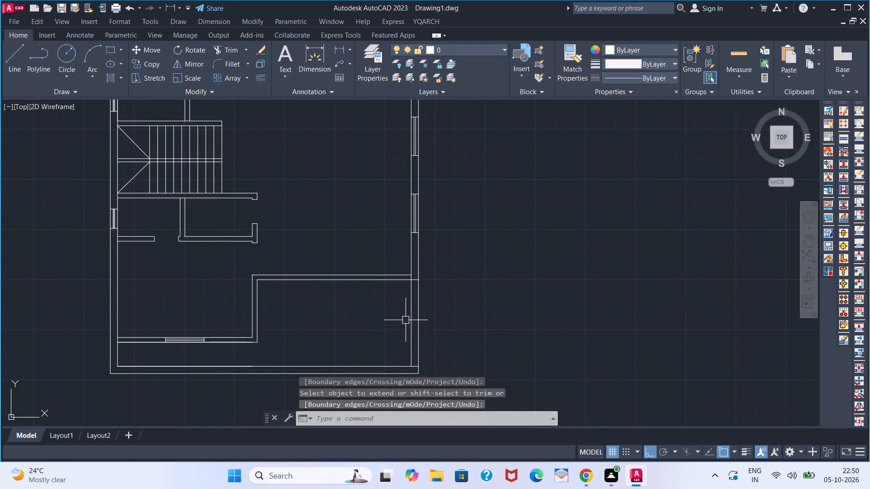
Draw two crossing diagonal lines in the east wall between the southeast partition's south face and the south wall's inner face.
{"action": "key", "text": "l"}
{"action": "key", "text": "Return"}
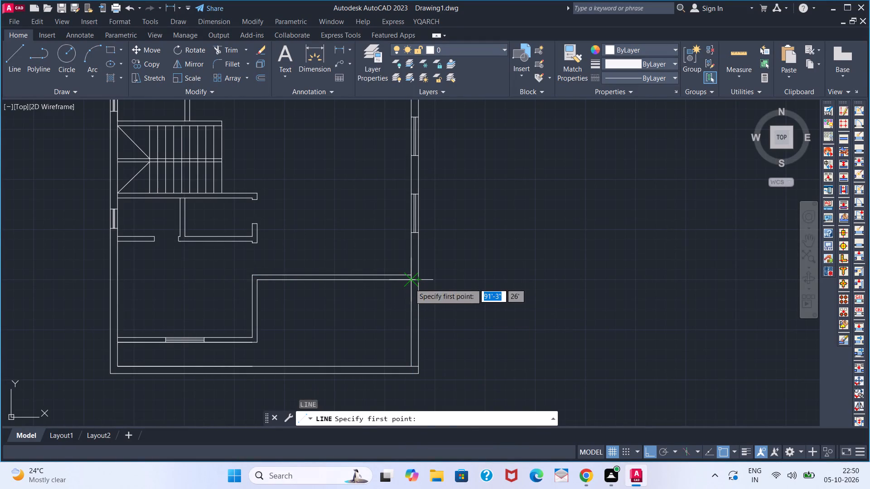
{"action": "left_click", "coordinate": [410, 283]}
{"action": "left_click", "coordinate": [420, 362]}
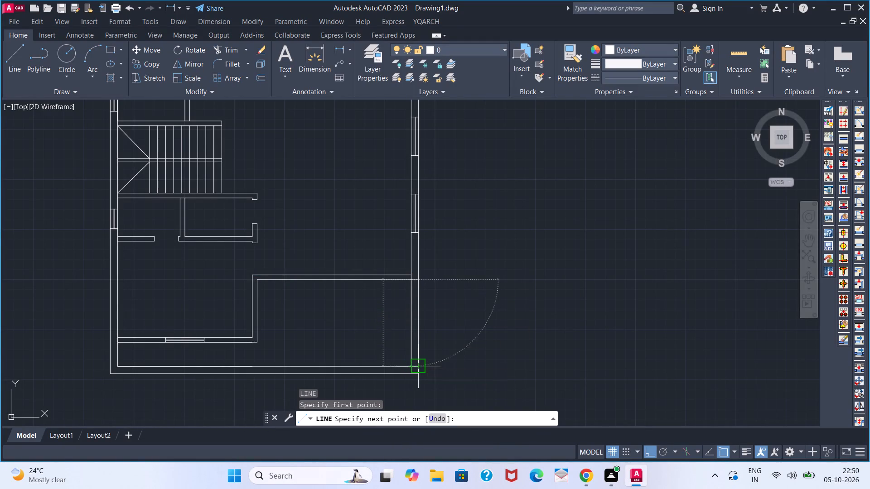
{"action": "key", "text": "space"}
{"action": "key", "text": "space"}
{"action": "left_click", "coordinate": [411, 361]}
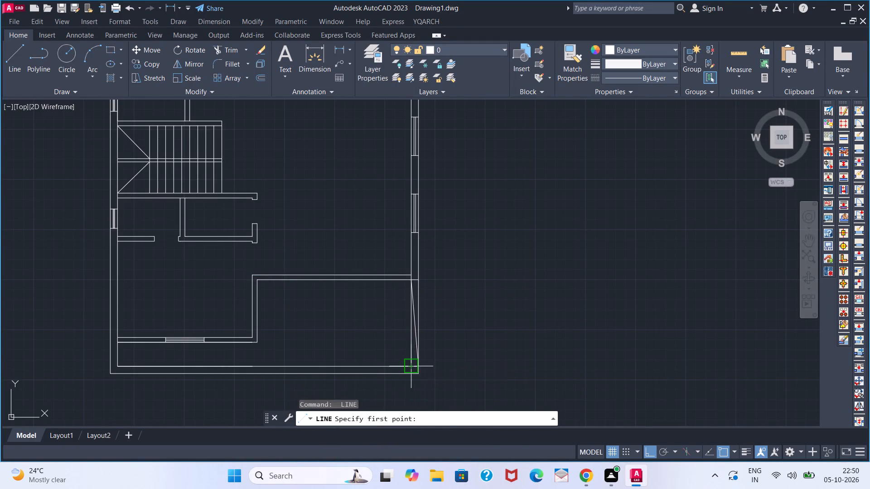
{"action": "left_click", "coordinate": [421, 278]}
{"action": "key", "text": "space"}
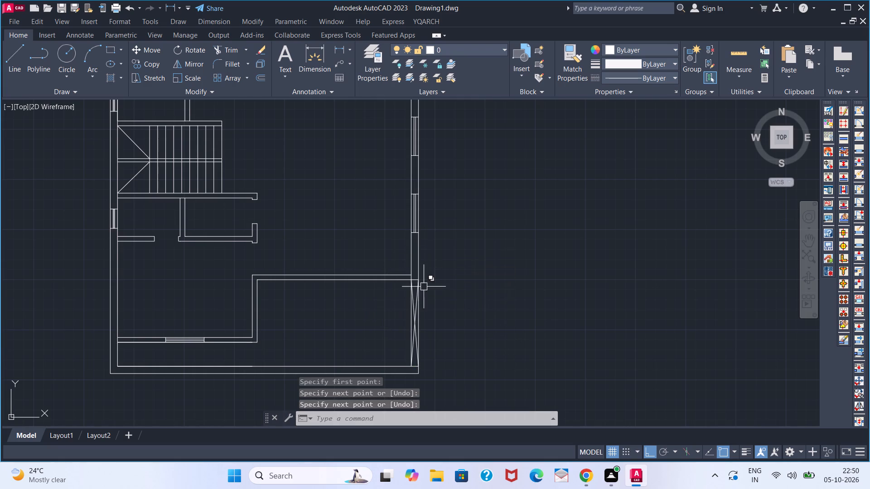
Trim away both east wall faces between the southeast partition's south face and the south wall's inner face, keeping the crossing diagonals.
{"action": "scroll", "coordinate": [394, 310], "scroll_direction": "up", "scroll_amount": 1}
{"action": "type", "text": "TR"}
{"action": "key", "text": "space"}
{"action": "left_click", "coordinate": [425, 262]}
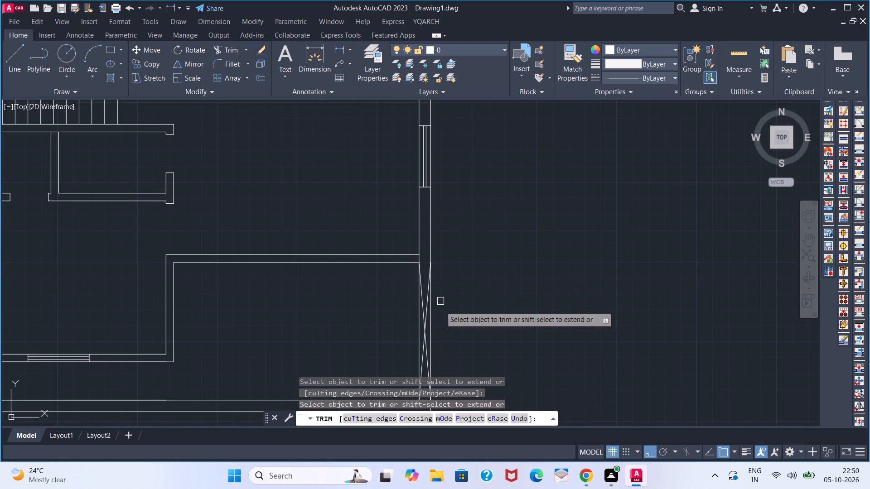
{"action": "middle_click_drag", "start_coordinate": [438, 307], "coordinate": [501, 210]}
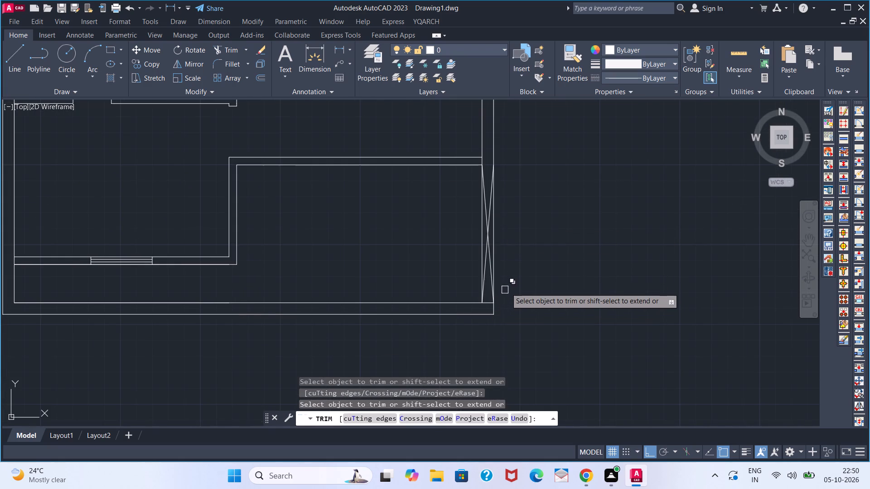
{"action": "key", "text": "ctrl+z"}
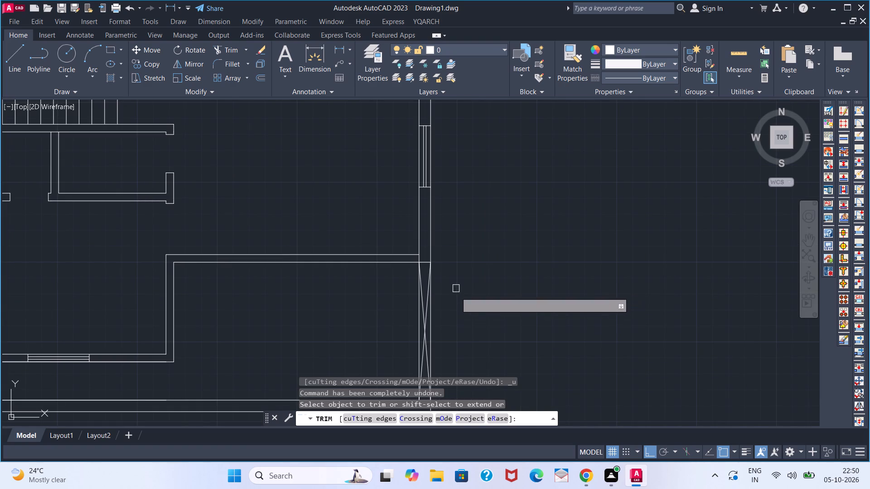
{"action": "left_click", "coordinate": [431, 321]}
{"action": "left_click", "coordinate": [416, 332]}
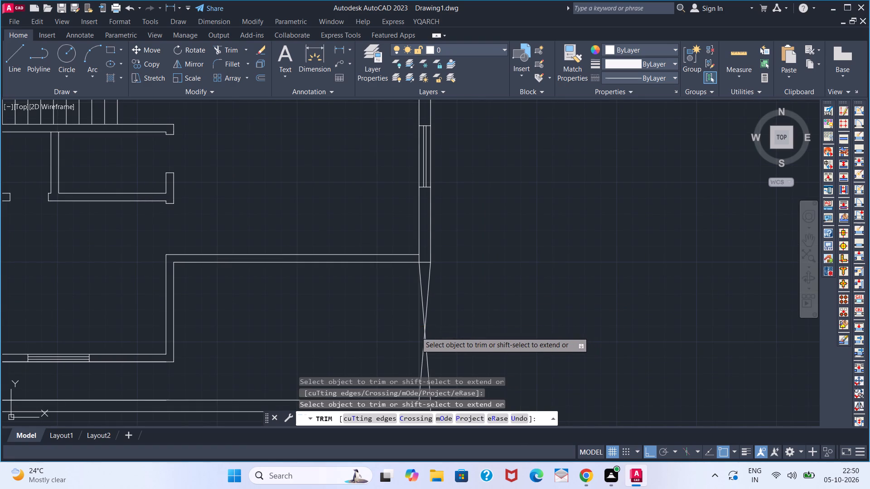
{"action": "key", "text": "space"}
Examine the overall floor plan, checking the rooms, openings and wall junctions.
{"action": "scroll", "coordinate": [389, 326], "scroll_direction": "down", "scroll_amount": 3}
{"action": "middle_click_drag", "start_coordinate": [387, 327], "coordinate": [503, 269]}
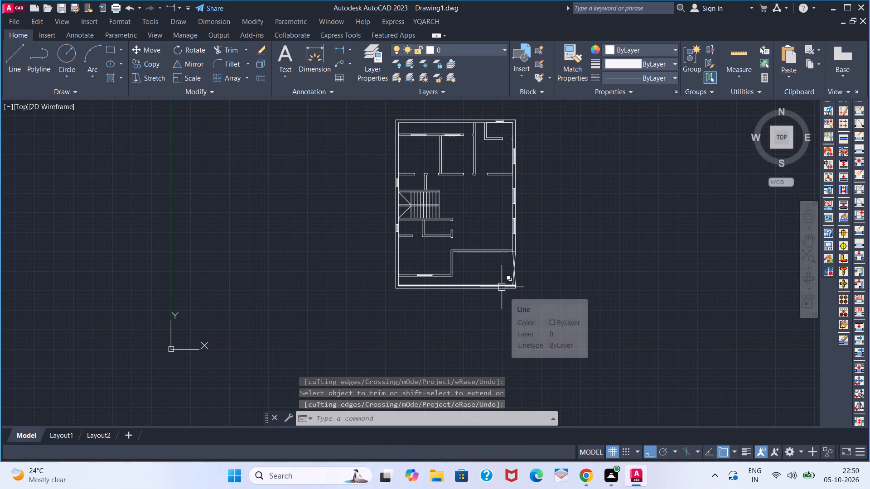
{"action": "middle_click_drag", "start_coordinate": [475, 261], "coordinate": [532, 288]}
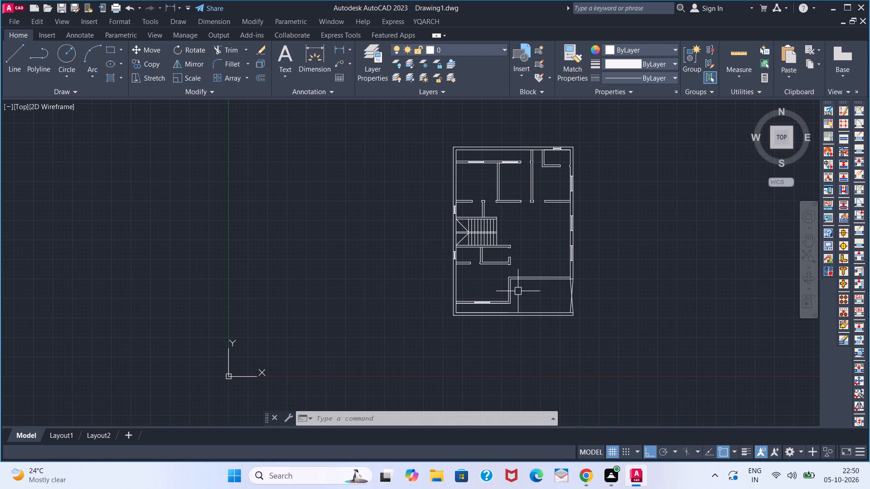
{"action": "middle_click_drag", "start_coordinate": [517, 291], "coordinate": [518, 261]}
{"action": "scroll", "coordinate": [520, 279], "scroll_direction": "up", "scroll_amount": 1}
{"action": "middle_click_drag", "start_coordinate": [525, 262], "coordinate": [504, 289]}
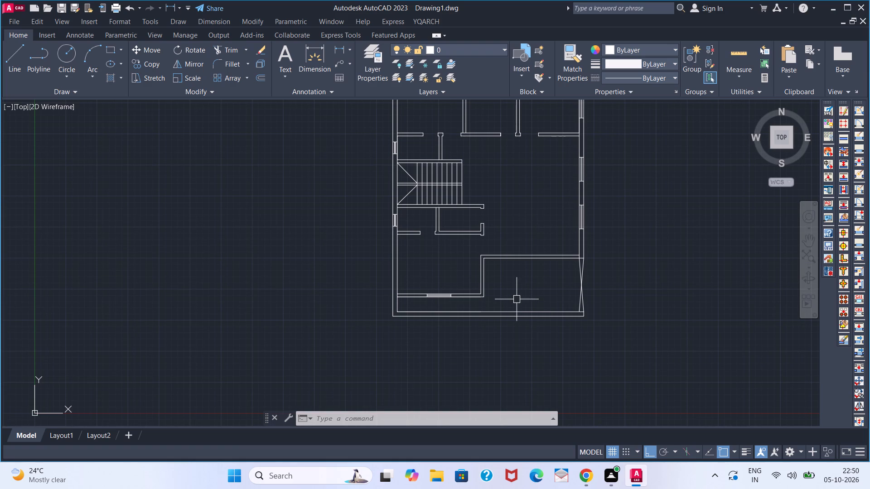
{"action": "scroll", "coordinate": [520, 296], "scroll_direction": "down", "scroll_amount": 1}
{"action": "middle_click_drag", "start_coordinate": [536, 238], "coordinate": [476, 251]}
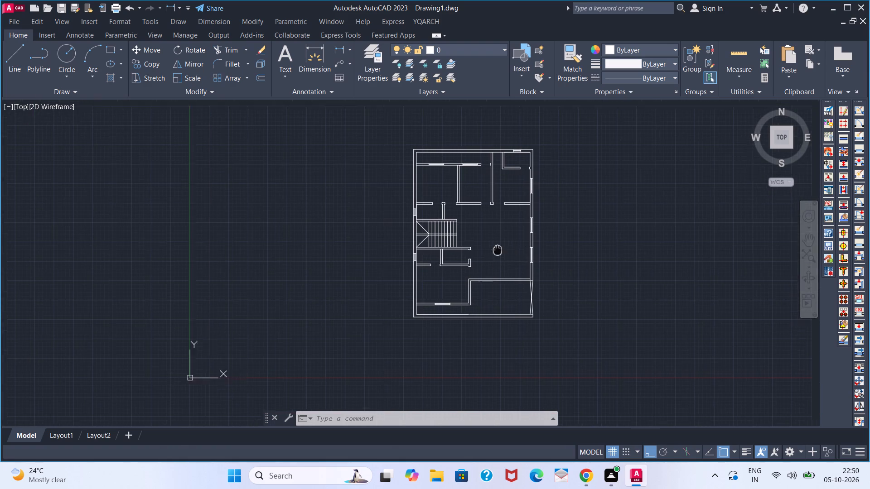
{"action": "middle_click_drag", "start_coordinate": [476, 251], "coordinate": [465, 251]}
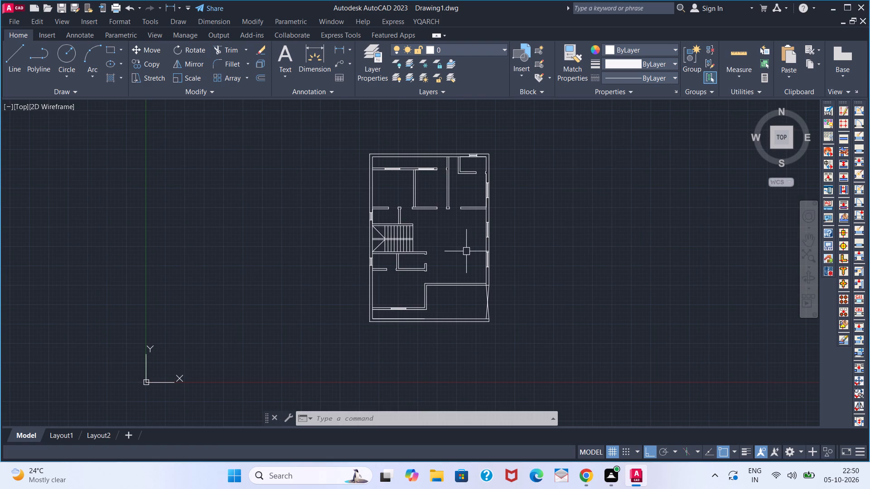
{"action": "scroll", "coordinate": [466, 251], "scroll_direction": "down", "scroll_amount": 1}
{"action": "scroll", "coordinate": [466, 251], "scroll_direction": "up", "scroll_amount": 1}
{"action": "middle_click_drag", "start_coordinate": [465, 251], "coordinate": [470, 259]}
{"action": "scroll", "coordinate": [465, 251], "scroll_direction": "up", "scroll_amount": 1}
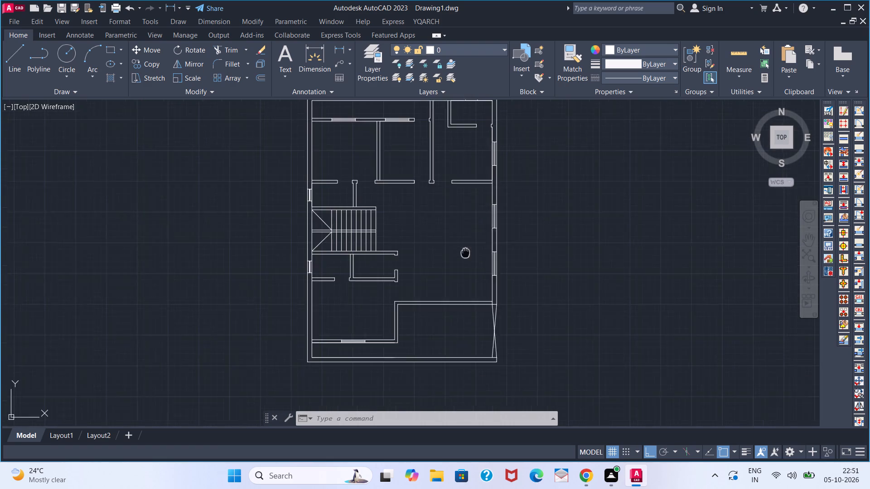
{"action": "middle_click_drag", "start_coordinate": [470, 259], "coordinate": [479, 278]}
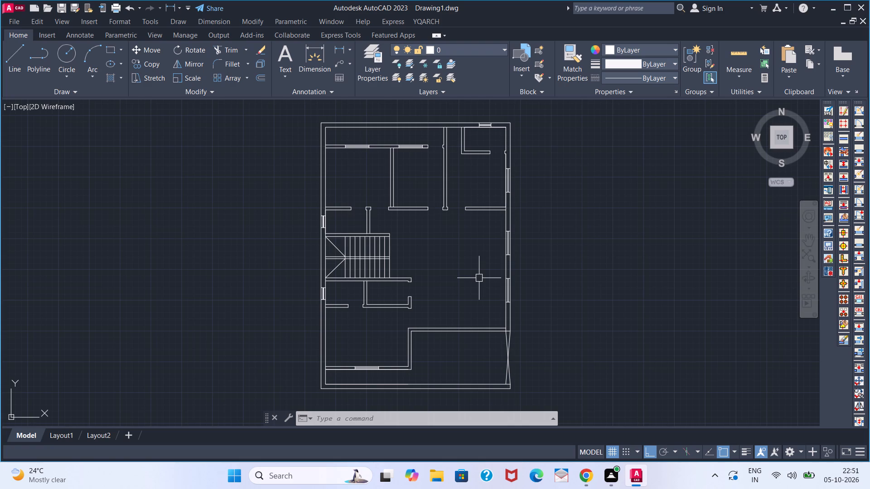
{"action": "scroll", "coordinate": [476, 272], "scroll_direction": "up", "scroll_amount": 1}
{"action": "scroll", "coordinate": [476, 272], "scroll_direction": "down", "scroll_amount": 1}
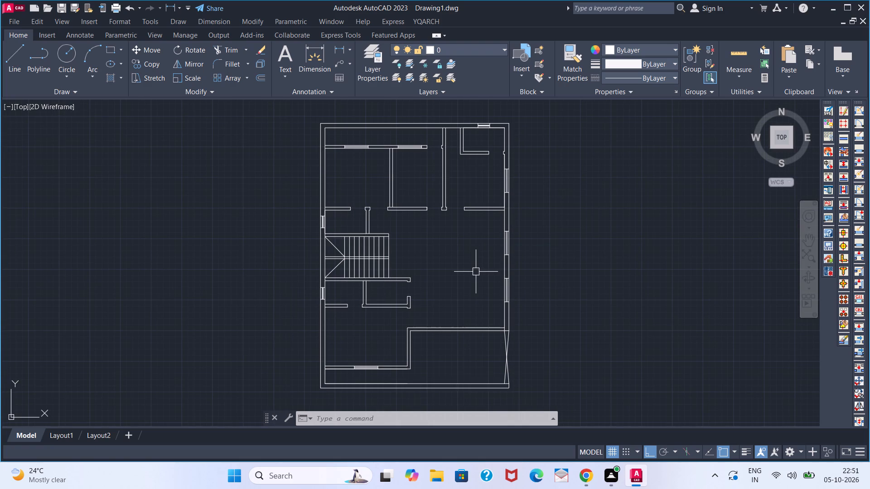
{"action": "middle_click_drag", "start_coordinate": [459, 267], "coordinate": [490, 256]}
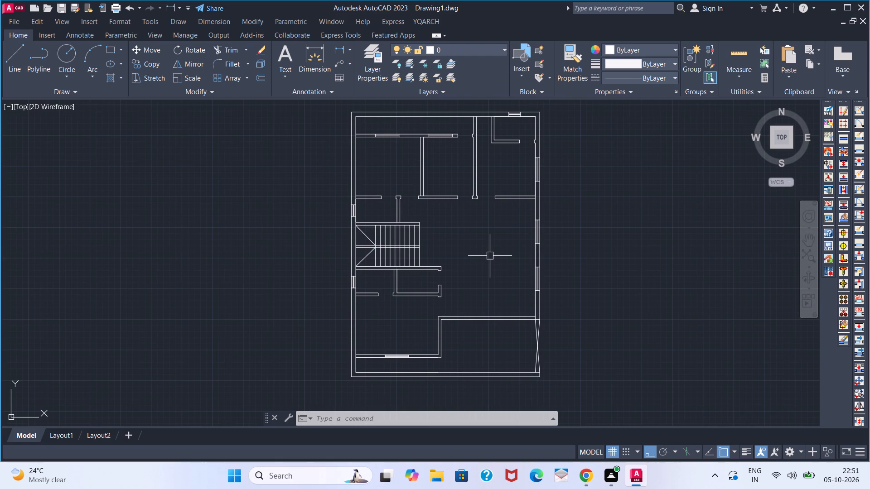
{"action": "scroll", "coordinate": [490, 256], "scroll_direction": "up", "scroll_amount": 1}
{"action": "scroll", "coordinate": [490, 256], "scroll_direction": "down", "scroll_amount": 1}
{"action": "middle_click_drag", "start_coordinate": [490, 256], "coordinate": [492, 264]}
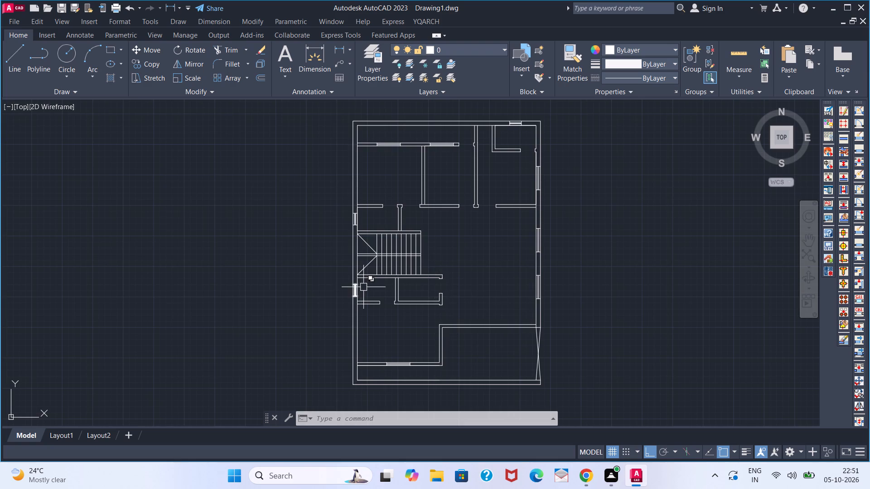
{"action": "scroll", "coordinate": [364, 287], "scroll_direction": "down", "scroll_amount": 1}
{"action": "scroll", "coordinate": [415, 284], "scroll_direction": "up", "scroll_amount": 1}
{"action": "scroll", "coordinate": [432, 298], "scroll_direction": "down", "scroll_amount": 1}
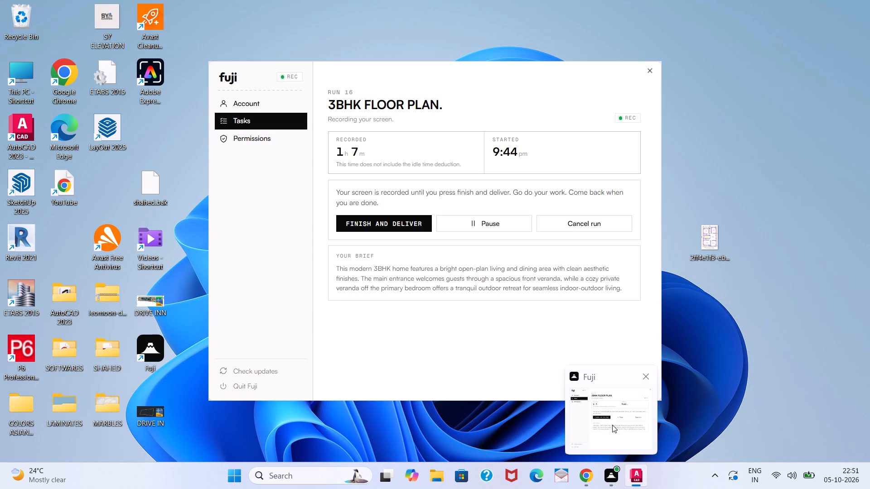
{"action": "scroll", "coordinate": [377, 279], "scroll_direction": "up", "scroll_amount": 1}
{"action": "scroll", "coordinate": [377, 279], "scroll_direction": "down", "scroll_amount": 1}
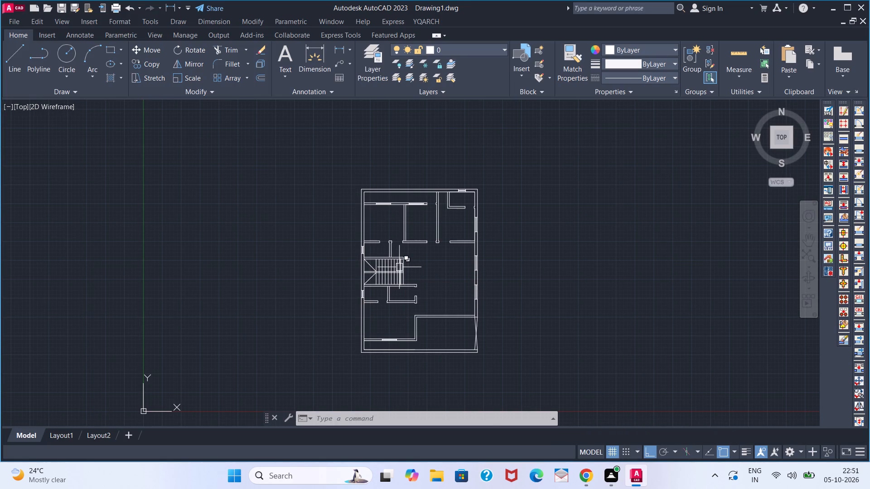
{"action": "scroll", "coordinate": [399, 267], "scroll_direction": "up", "scroll_amount": 1}
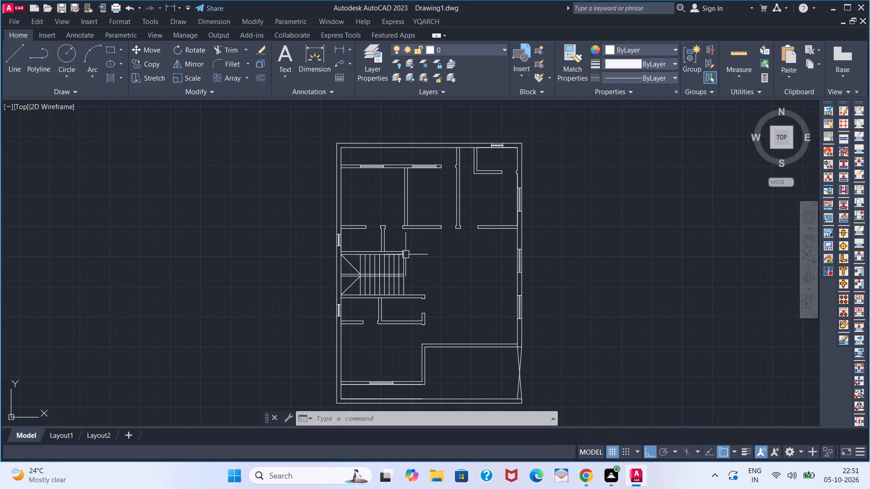
{"action": "scroll", "coordinate": [402, 252], "scroll_direction": "up", "scroll_amount": 1}
{"action": "scroll", "coordinate": [402, 252], "scroll_direction": "down", "scroll_amount": 1}
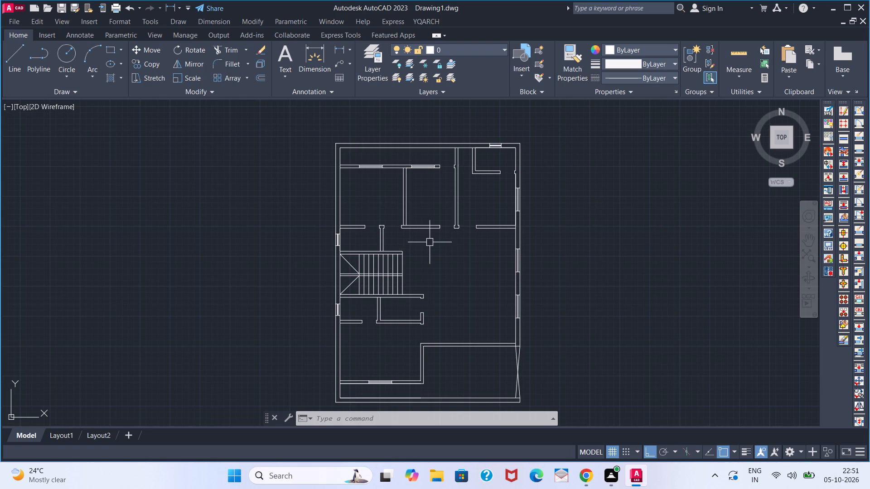
{"action": "scroll", "coordinate": [430, 268], "scroll_direction": "down", "scroll_amount": 2}
{"action": "scroll", "coordinate": [430, 268], "scroll_direction": "up", "scroll_amount": 2}
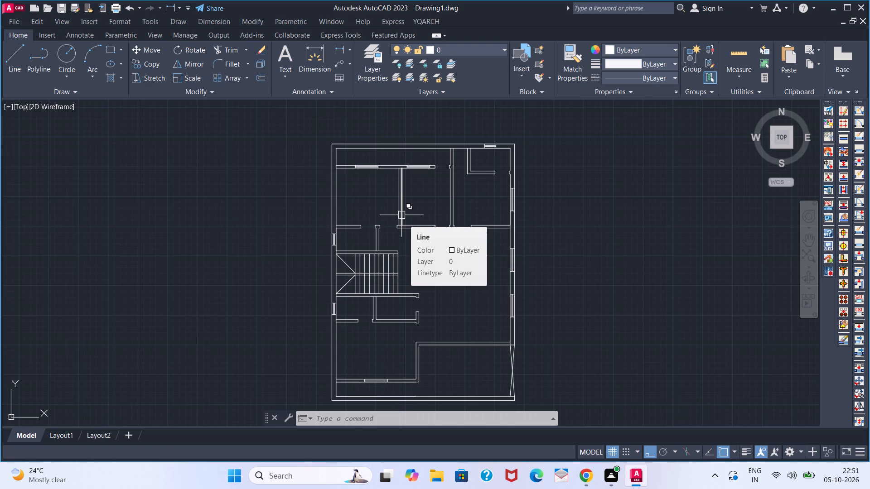
{"action": "scroll", "coordinate": [405, 207], "scroll_direction": "down", "scroll_amount": 1}
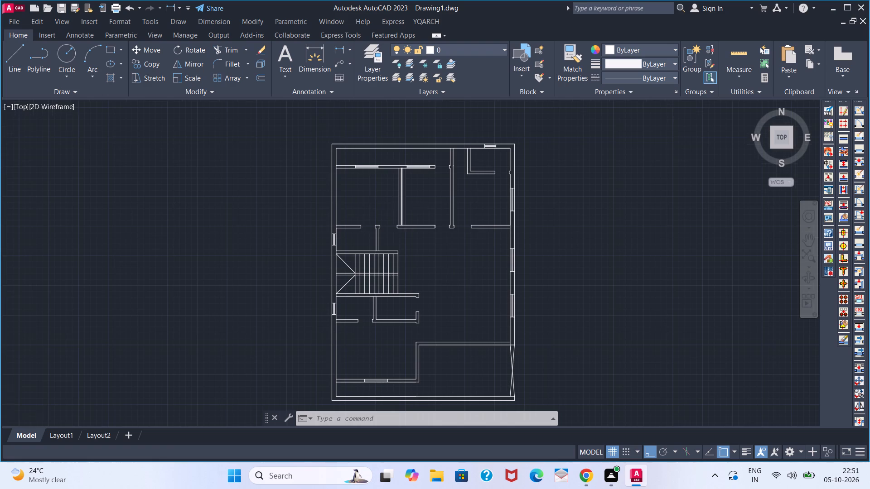
Trim the horizontal partition's north face between the two faces of the vertical wall separating the two northern rooms.
{"action": "scroll", "coordinate": [405, 219], "scroll_direction": "up", "scroll_amount": 2}
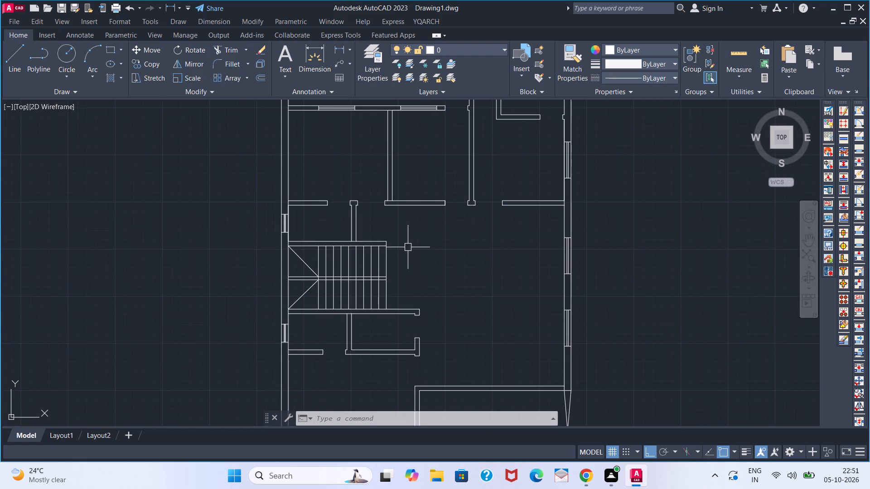
{"action": "scroll", "coordinate": [408, 247], "scroll_direction": "down", "scroll_amount": 1}
{"action": "scroll", "coordinate": [395, 222], "scroll_direction": "up", "scroll_amount": 3}
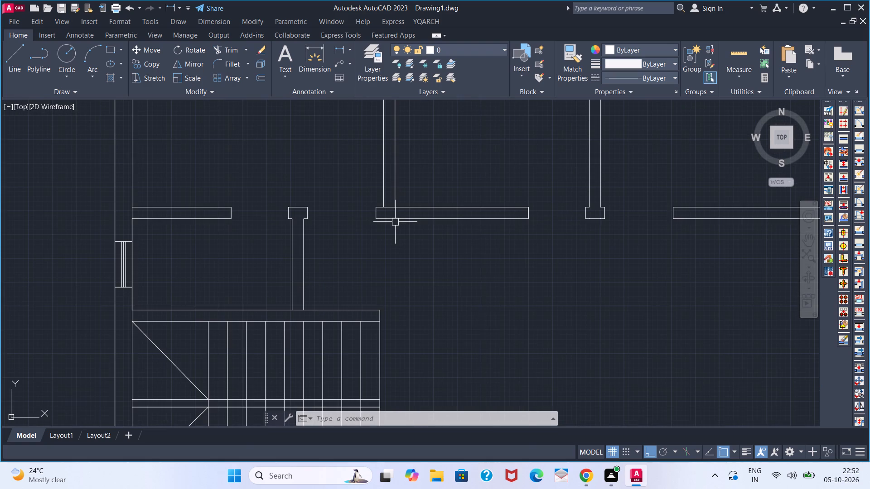
{"action": "type", "text": "TR"}
{"action": "key", "text": "space"}
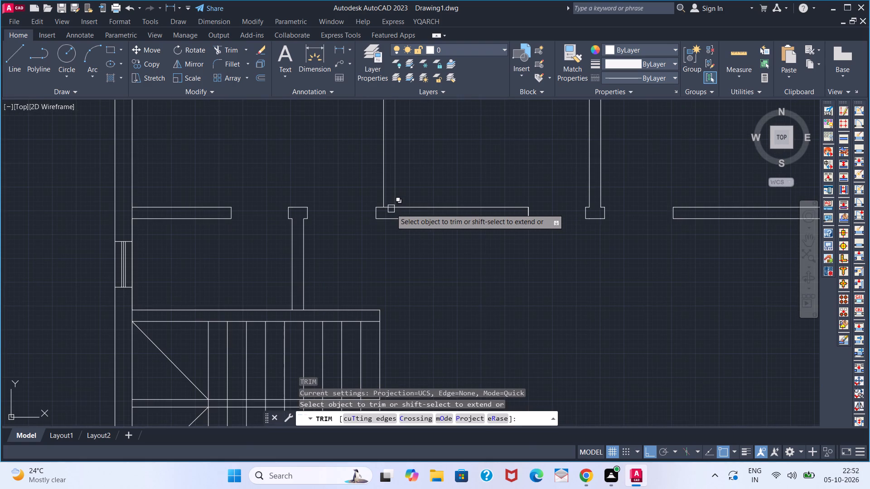
{"action": "scroll", "coordinate": [388, 210], "scroll_direction": "up", "scroll_amount": 4}
{"action": "left_click", "coordinate": [389, 195]}
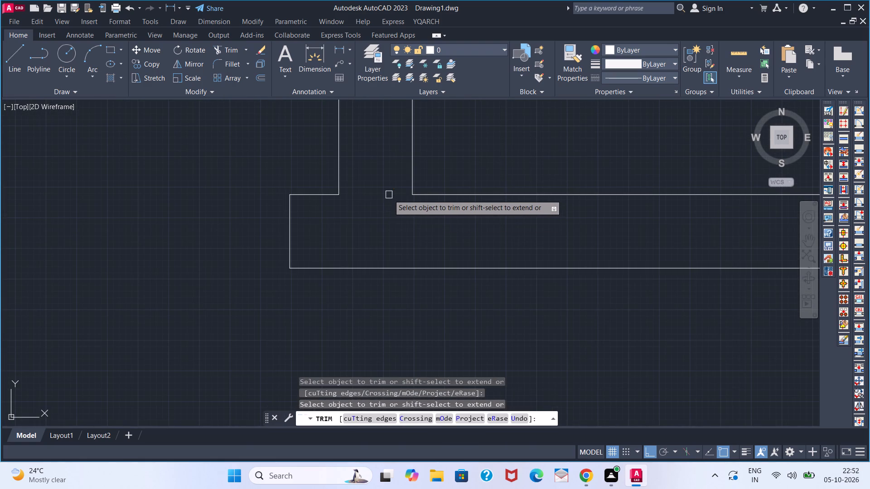
{"action": "key", "text": "space"}
Trim the west wall's inner face between the two faces of the short horizontal partition north of the stairs.
{"action": "scroll", "coordinate": [390, 202], "scroll_direction": "down", "scroll_amount": 4}
{"action": "scroll", "coordinate": [288, 223], "scroll_direction": "down", "scroll_amount": 4}
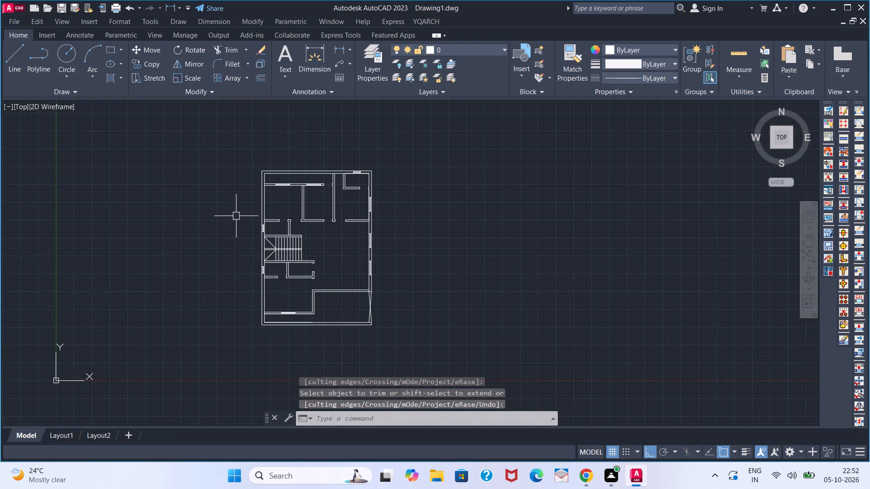
{"action": "scroll", "coordinate": [266, 219], "scroll_direction": "up", "scroll_amount": 8}
{"action": "scroll", "coordinate": [100, 234], "scroll_direction": "down", "scroll_amount": 2}
{"action": "middle_click_drag", "start_coordinate": [100, 234], "coordinate": [283, 232]}
{"action": "key", "text": "space"}
{"action": "left_click", "coordinate": [256, 246]}
{"action": "key", "text": "space"}
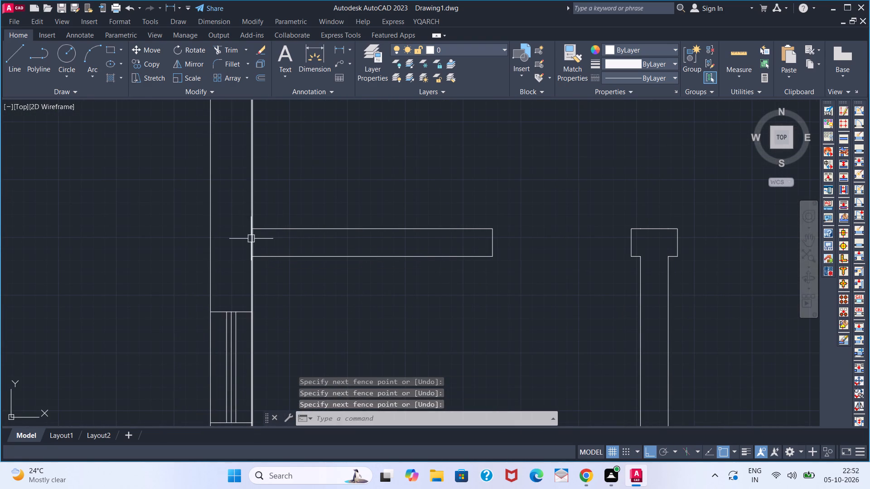
{"action": "left_click", "coordinate": [251, 239]}
{"action": "key", "text": "Escape"}
{"action": "key", "text": "space"}
{"action": "left_click", "coordinate": [251, 239]}
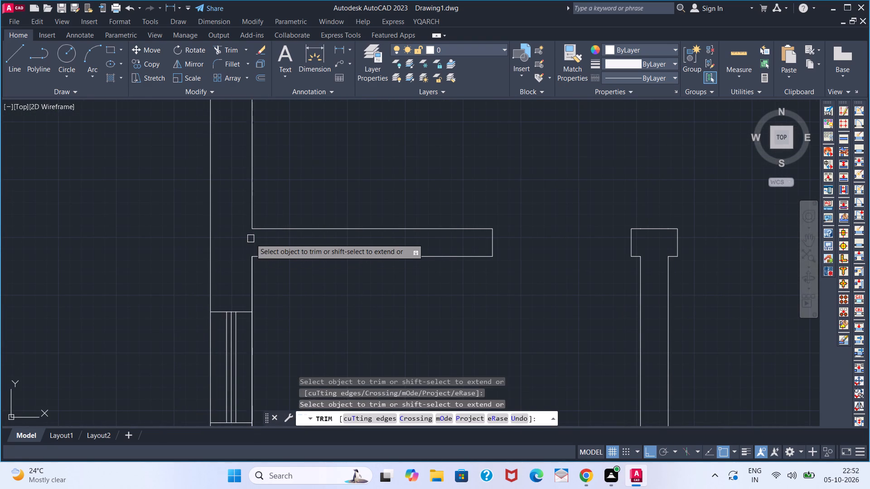
{"action": "key", "text": "space"}
Trim the west wall's inner face between the two faces of the northern partition containing the two windows.
{"action": "scroll", "coordinate": [251, 239], "scroll_direction": "down", "scroll_amount": 4}
{"action": "scroll", "coordinate": [240, 154], "scroll_direction": "up", "scroll_amount": 3}
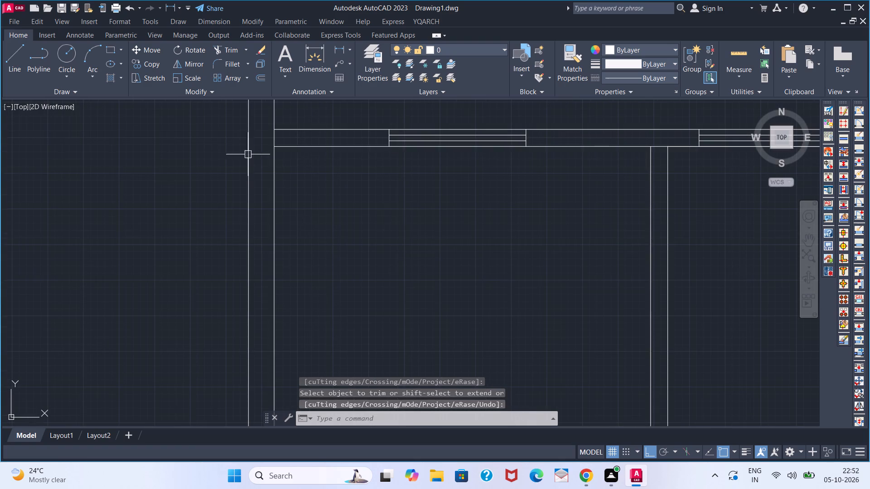
{"action": "key", "text": "space"}
{"action": "left_click", "coordinate": [271, 138]}
{"action": "key", "text": "space"}
Trim the north wall's inner face between the two faces of the long vertical partition that meets it.
{"action": "scroll", "coordinate": [405, 199], "scroll_direction": "down", "scroll_amount": 2}
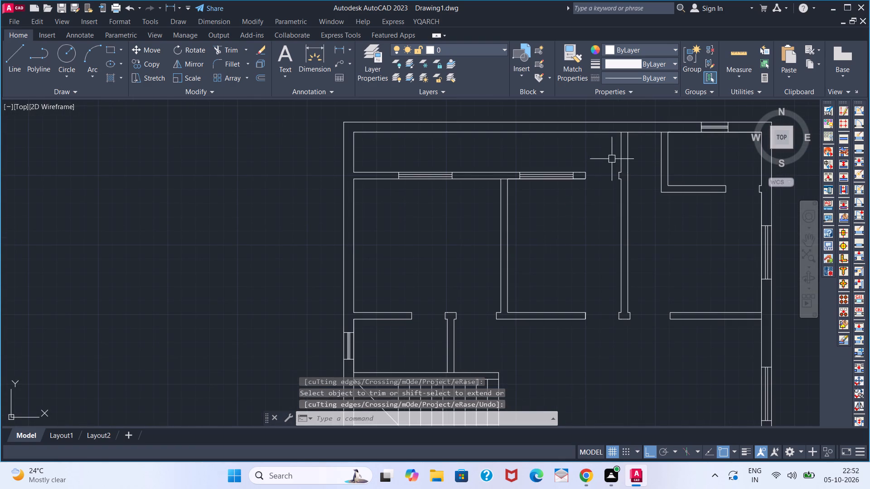
{"action": "scroll", "coordinate": [637, 143], "scroll_direction": "up", "scroll_amount": 3}
{"action": "key", "text": "space"}
{"action": "middle_click_drag", "start_coordinate": [602, 123], "coordinate": [608, 185]}
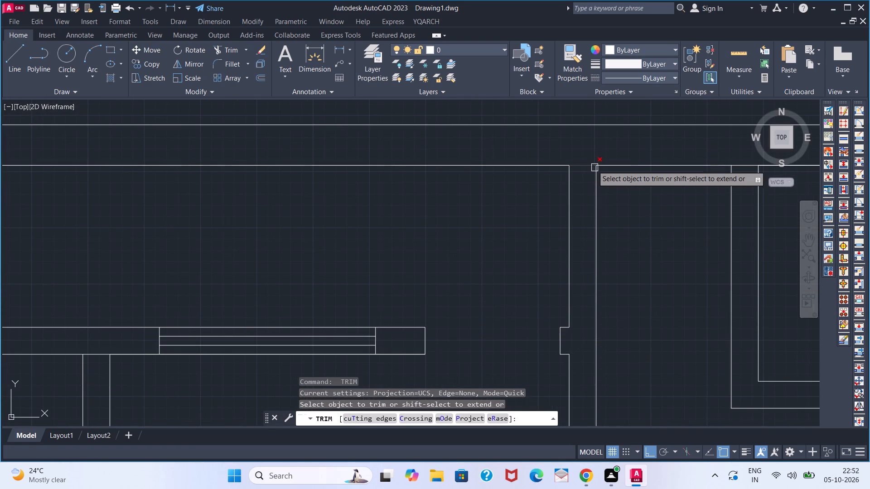
{"action": "left_click", "coordinate": [588, 163]}
{"action": "key", "text": "space"}
Trim the north wall's inner face between the two faces of the small northeast room's west wall.
{"action": "scroll", "coordinate": [600, 193], "scroll_direction": "down", "scroll_amount": 3}
{"action": "key", "text": "space"}
{"action": "scroll", "coordinate": [645, 188], "scroll_direction": "up", "scroll_amount": 1}
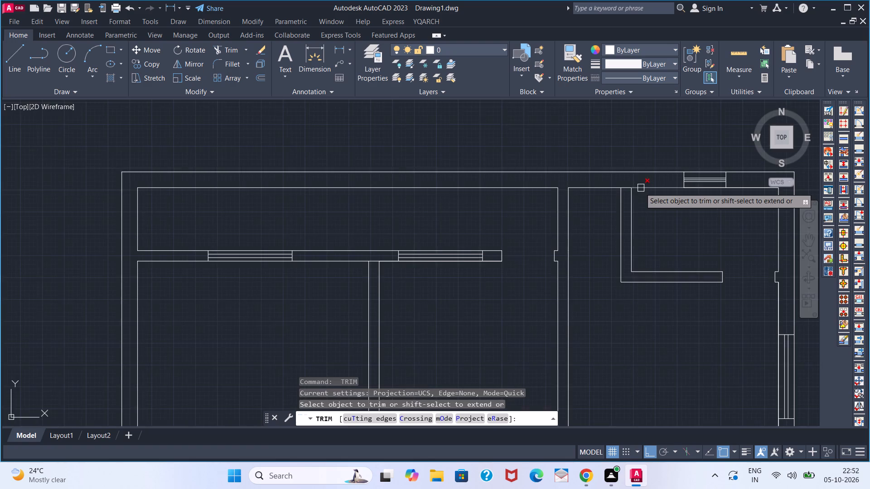
{"action": "scroll", "coordinate": [637, 188], "scroll_direction": "up", "scroll_amount": 2}
{"action": "left_click", "coordinate": [602, 188]}
{"action": "key", "text": "space"}
Trim the east wall's inner face between the two faces of the horizontal partition that meets it below the northernmost east window.
{"action": "scroll", "coordinate": [607, 201], "scroll_direction": "down", "scroll_amount": 3}
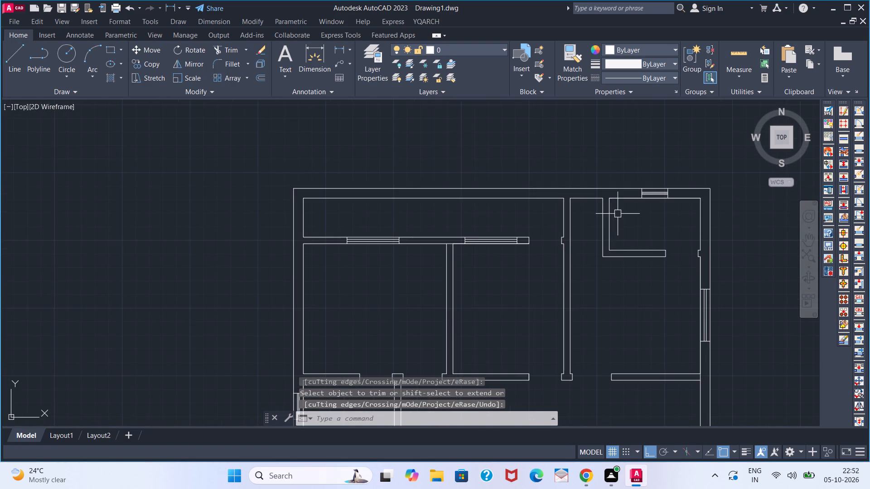
{"action": "middle_click_drag", "start_coordinate": [618, 214], "coordinate": [470, 168]}
{"action": "middle_click_drag", "start_coordinate": [464, 165], "coordinate": [447, 114]}
{"action": "scroll", "coordinate": [535, 284], "scroll_direction": "up", "scroll_amount": 3}
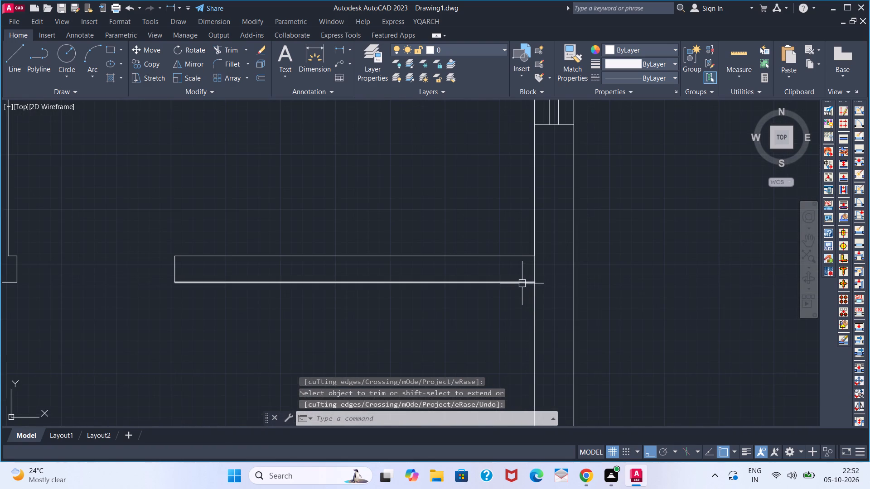
{"action": "key", "text": "space"}
{"action": "left_click", "coordinate": [538, 272]}
{"action": "key", "text": "space"}
Trim the west wall's inner face between the faces of the two horizontal partitions bordering the stairs on the south and north.
{"action": "scroll", "coordinate": [539, 273], "scroll_direction": "down", "scroll_amount": 3}
{"action": "middle_click_drag", "start_coordinate": [430, 311], "coordinate": [474, 243]}
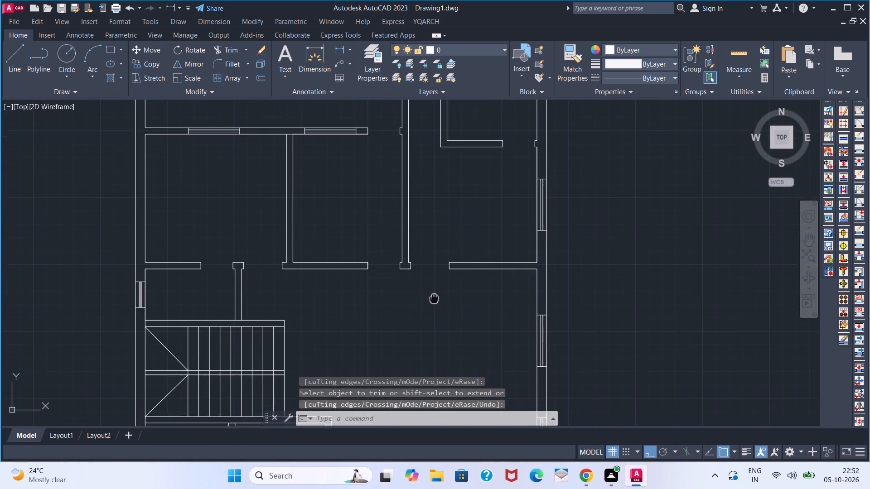
{"action": "middle_click_drag", "start_coordinate": [474, 243], "coordinate": [551, 163]}
{"action": "middle_click_drag", "start_coordinate": [626, 256], "coordinate": [545, 182]}
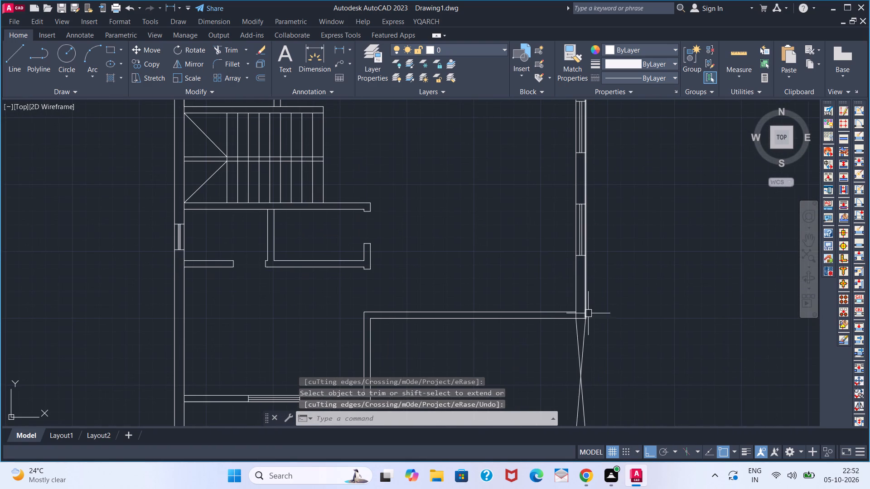
{"action": "middle_click_drag", "start_coordinate": [367, 299], "coordinate": [532, 254]}
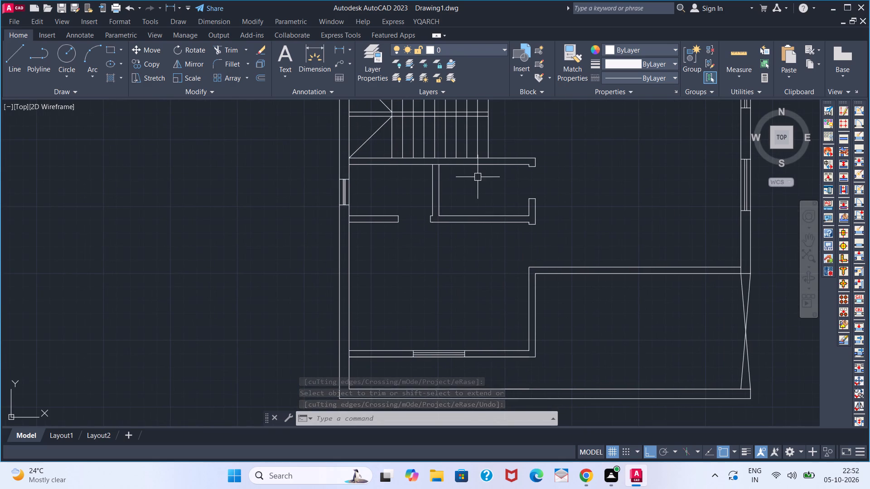
{"action": "middle_click_drag", "start_coordinate": [370, 171], "coordinate": [498, 216]}
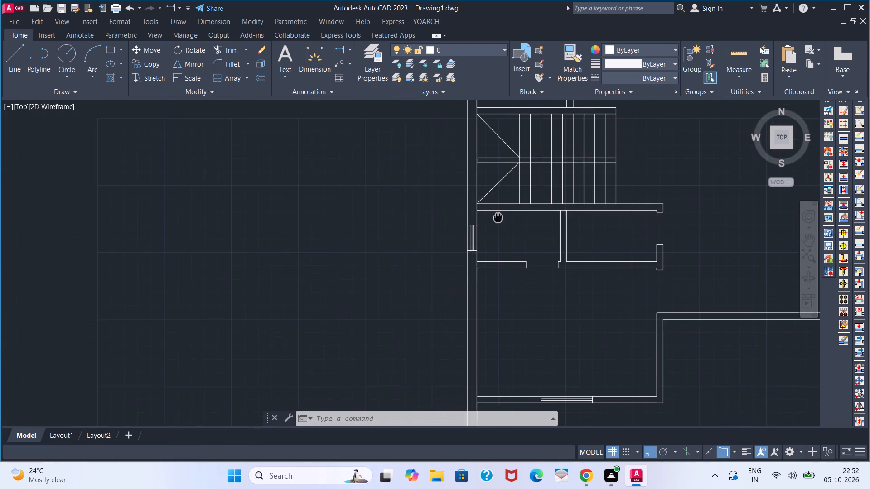
{"action": "middle_click_drag", "start_coordinate": [498, 216], "coordinate": [502, 227]}
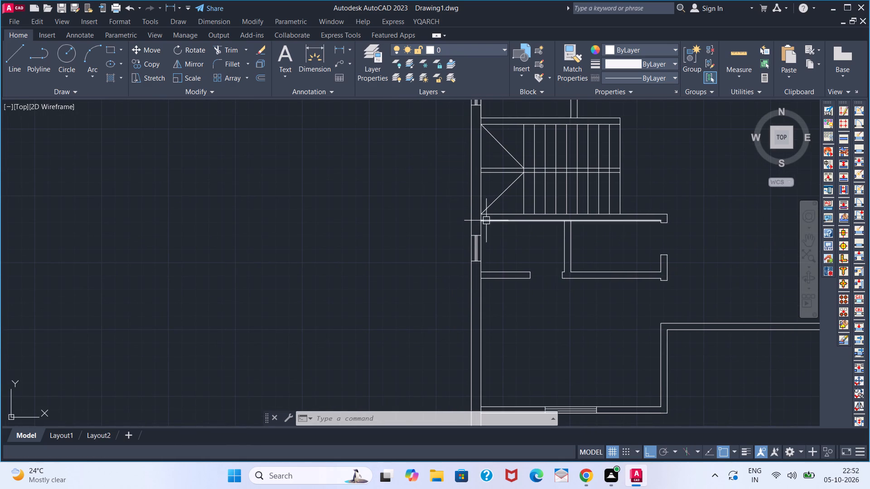
{"action": "scroll", "coordinate": [486, 221], "scroll_direction": "up", "scroll_amount": 2}
{"action": "key", "text": "space"}
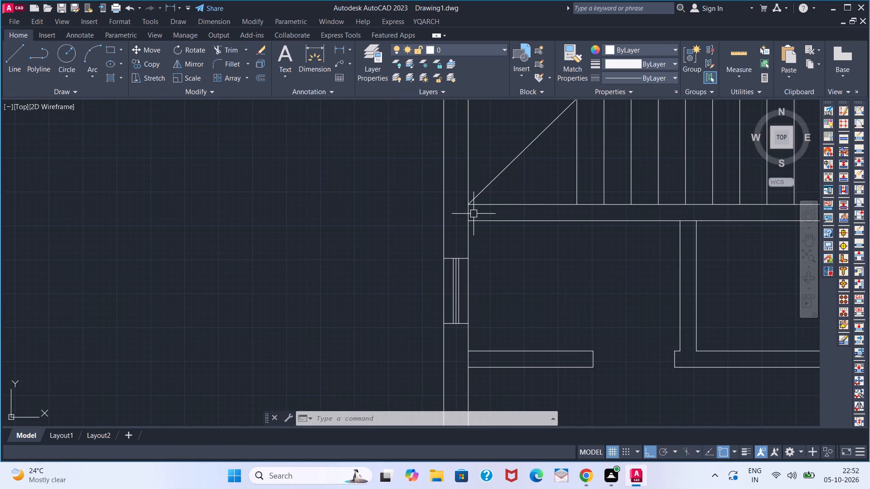
{"action": "left_click", "coordinate": [472, 214]}
{"action": "middle_click_drag", "start_coordinate": [483, 186], "coordinate": [488, 340]}
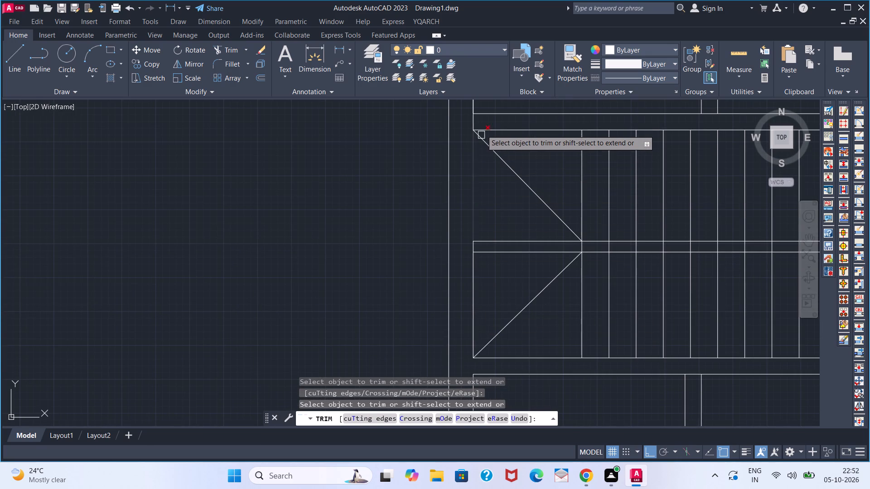
{"action": "left_click", "coordinate": [477, 124]}
{"action": "key", "text": "space"}
Trim the west wall's inner face between the two faces of the short horizontal partition south of the stairs.
{"action": "scroll", "coordinate": [545, 229], "scroll_direction": "down", "scroll_amount": 3}
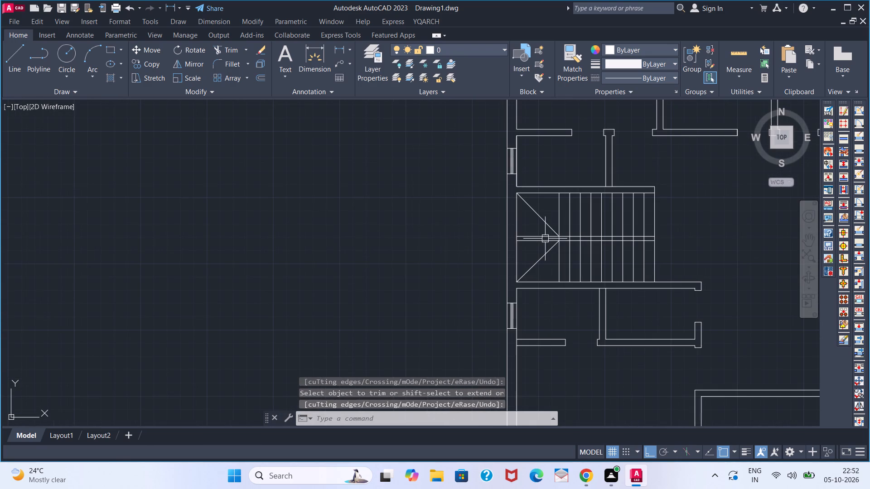
{"action": "middle_click_drag", "start_coordinate": [556, 300], "coordinate": [560, 284]}
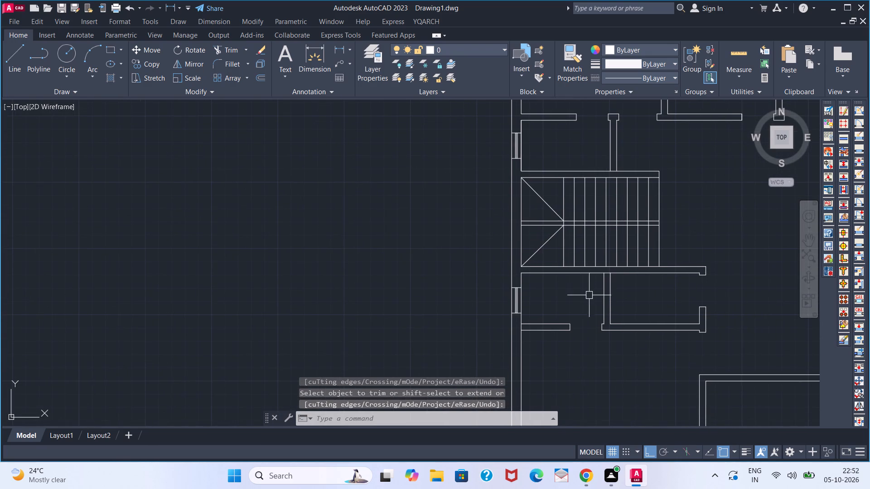
{"action": "scroll", "coordinate": [589, 306], "scroll_direction": "down", "scroll_amount": 1}
{"action": "middle_click_drag", "start_coordinate": [575, 299], "coordinate": [587, 253]}
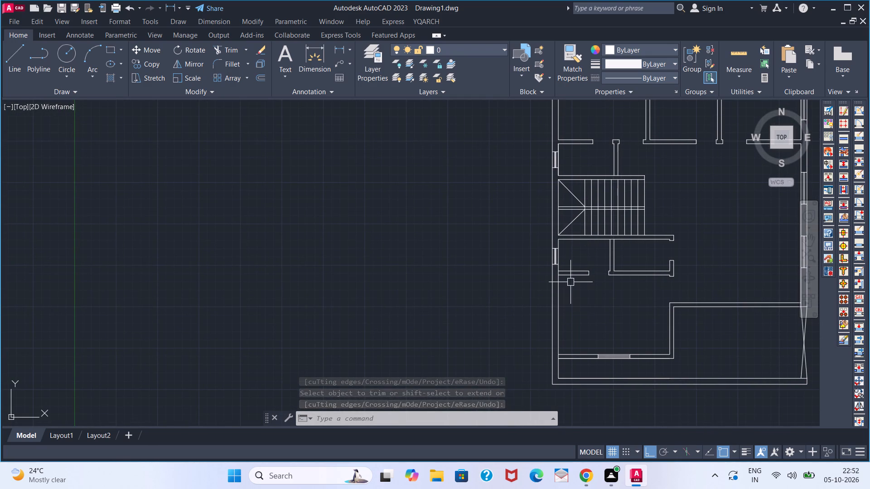
{"action": "key", "text": "space"}
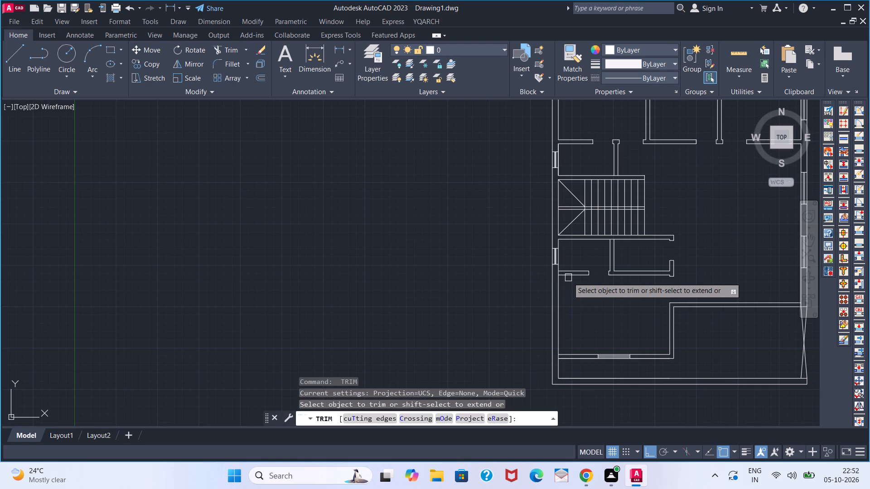
{"action": "scroll", "coordinate": [567, 275], "scroll_direction": "up", "scroll_amount": 3}
{"action": "left_click", "coordinate": [522, 264]}
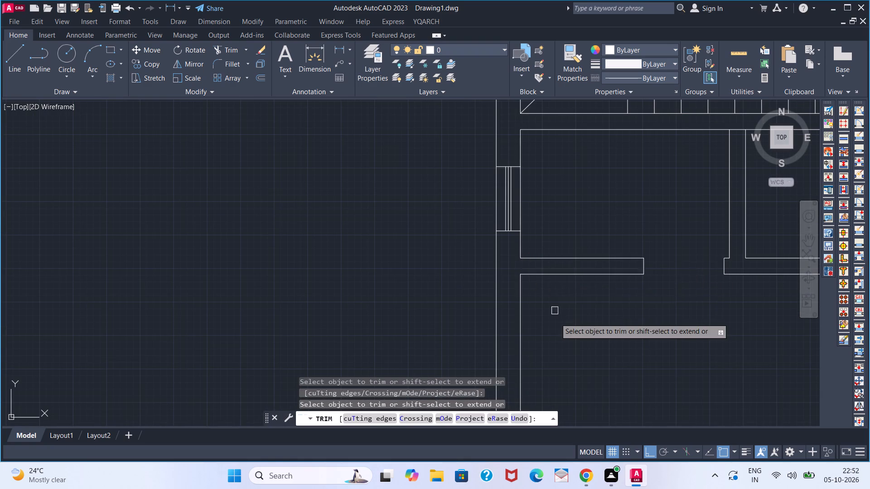
Trim the west wall's inner face between the two faces of the southern partition containing the window.
{"action": "scroll", "coordinate": [556, 318], "scroll_direction": "down", "scroll_amount": 2}
{"action": "middle_click_drag", "start_coordinate": [553, 321], "coordinate": [615, 188]}
{"action": "scroll", "coordinate": [612, 312], "scroll_direction": "up", "scroll_amount": 3}
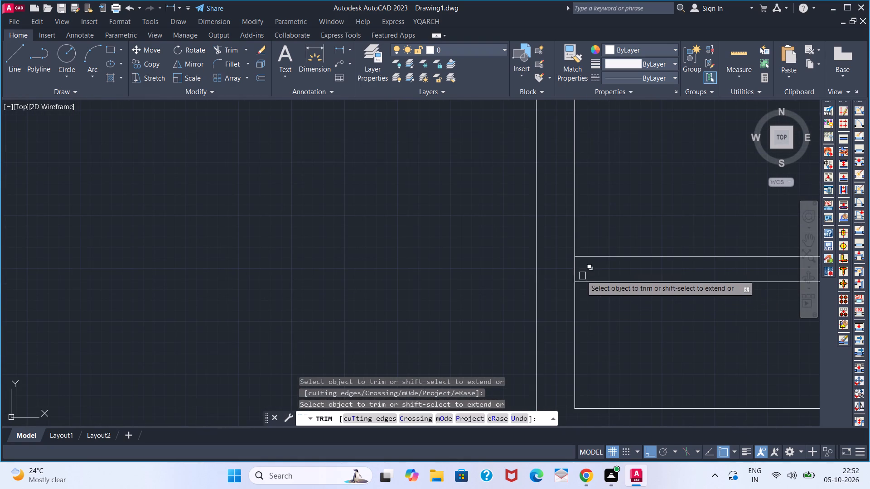
{"action": "left_click", "coordinate": [575, 270]}
{"action": "key", "text": "space"}
Examine the whole floor plan, including the wall junctions, openings and stair area, for remaining cleanup.
{"action": "scroll", "coordinate": [617, 297], "scroll_direction": "down", "scroll_amount": 4}
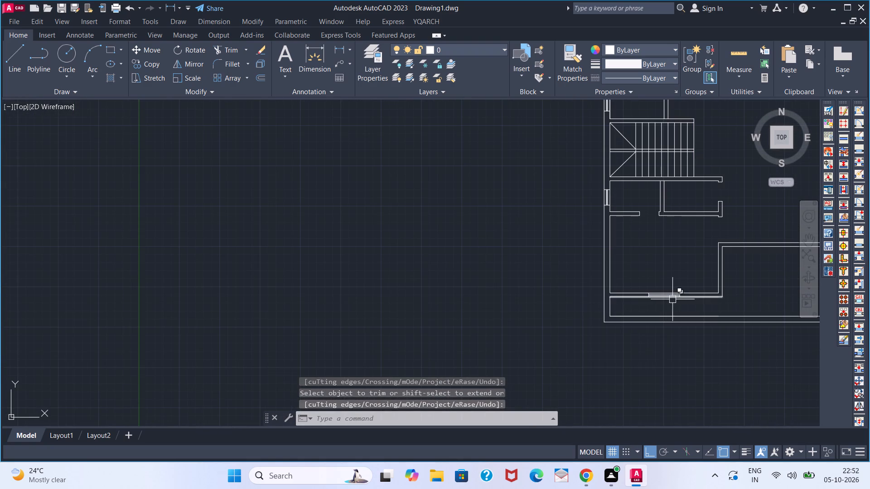
{"action": "middle_click_drag", "start_coordinate": [441, 316], "coordinate": [373, 322]}
{"action": "middle_click_drag", "start_coordinate": [587, 290], "coordinate": [404, 317]}
{"action": "middle_click_drag", "start_coordinate": [475, 284], "coordinate": [467, 338]}
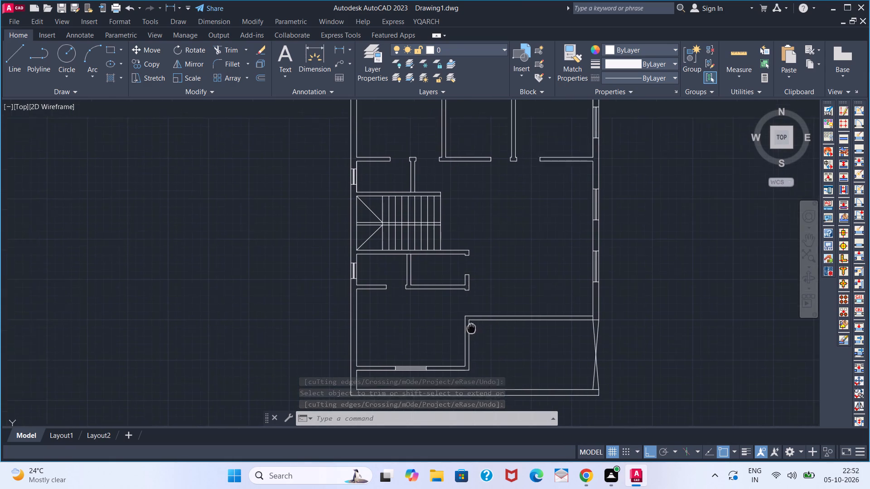
{"action": "middle_click_drag", "start_coordinate": [467, 338], "coordinate": [467, 338]}
{"action": "scroll", "coordinate": [469, 317], "scroll_direction": "down", "scroll_amount": 1}
{"action": "middle_click_drag", "start_coordinate": [470, 303], "coordinate": [271, 297]}
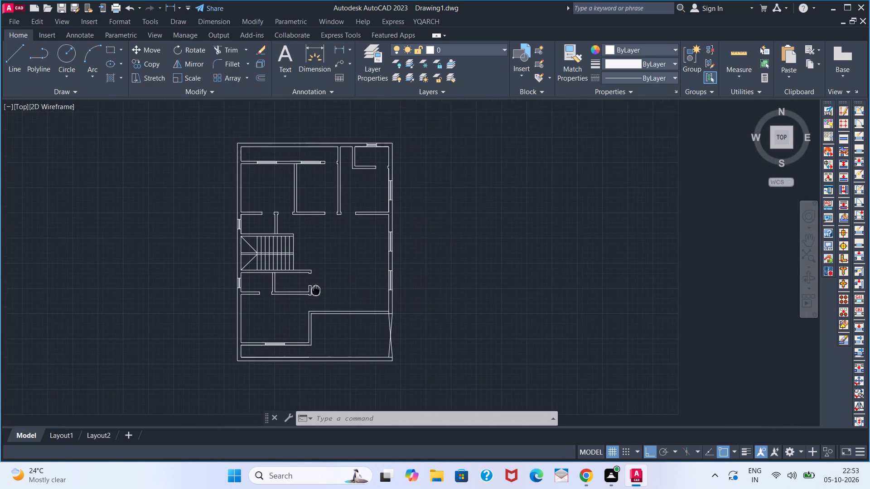
{"action": "middle_click_drag", "start_coordinate": [271, 297], "coordinate": [405, 276]}
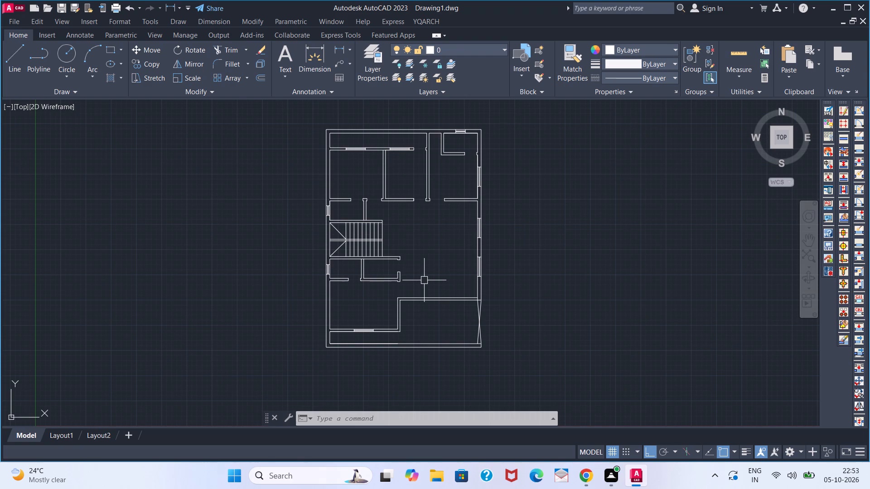
{"action": "middle_click_drag", "start_coordinate": [423, 273], "coordinate": [434, 278]}
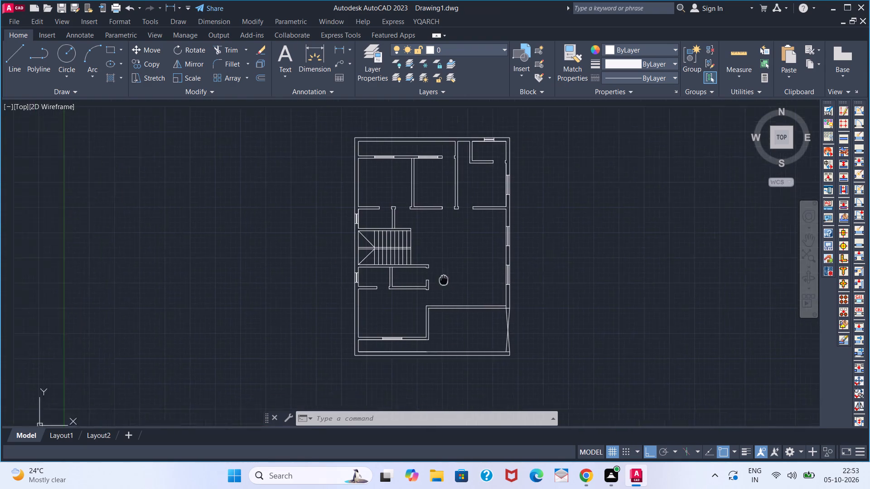
{"action": "middle_click_drag", "start_coordinate": [434, 278], "coordinate": [376, 269]}
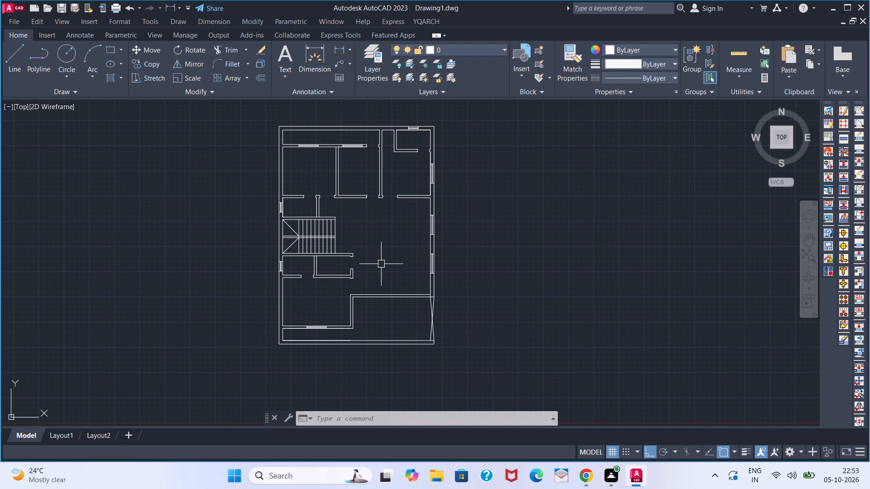
{"action": "middle_click_drag", "start_coordinate": [383, 263], "coordinate": [430, 275]}
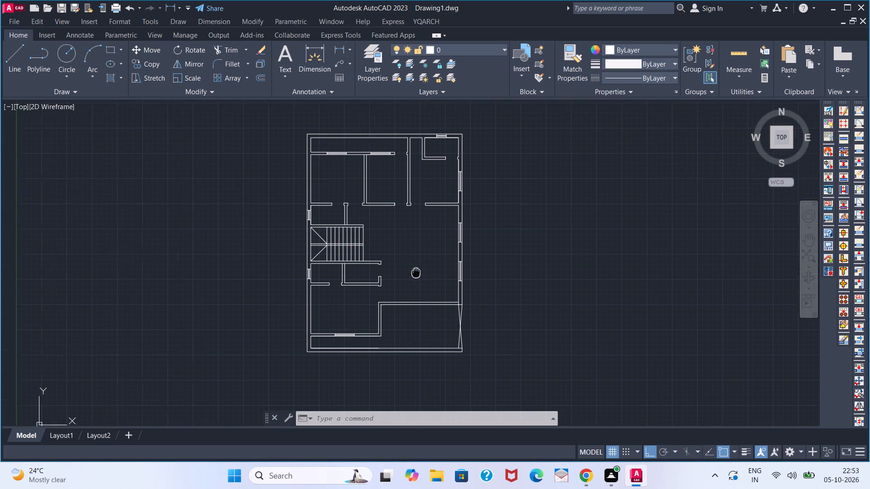
{"action": "middle_click_drag", "start_coordinate": [430, 275], "coordinate": [435, 276]}
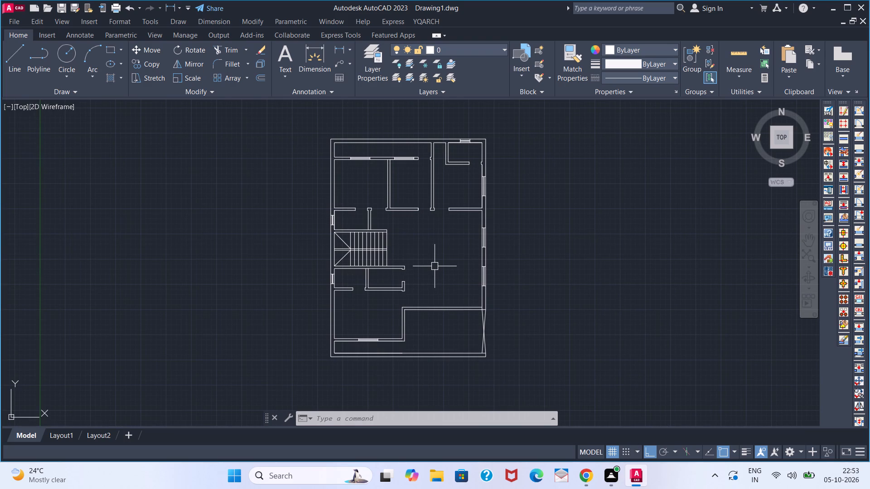
{"action": "scroll", "coordinate": [432, 264], "scroll_direction": "up", "scroll_amount": 1}
{"action": "scroll", "coordinate": [432, 264], "scroll_direction": "down", "scroll_amount": 1}
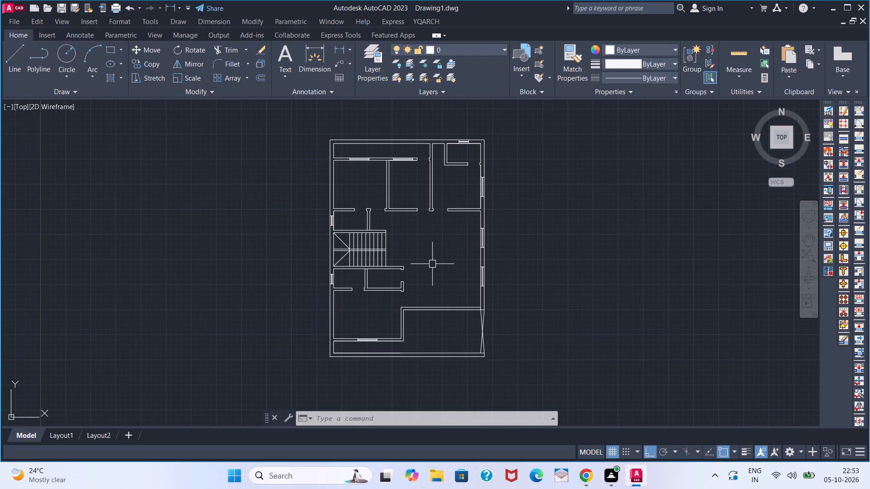
{"action": "scroll", "coordinate": [432, 264], "scroll_direction": "up", "scroll_amount": 1}
{"action": "scroll", "coordinate": [432, 264], "scroll_direction": "down", "scroll_amount": 1}
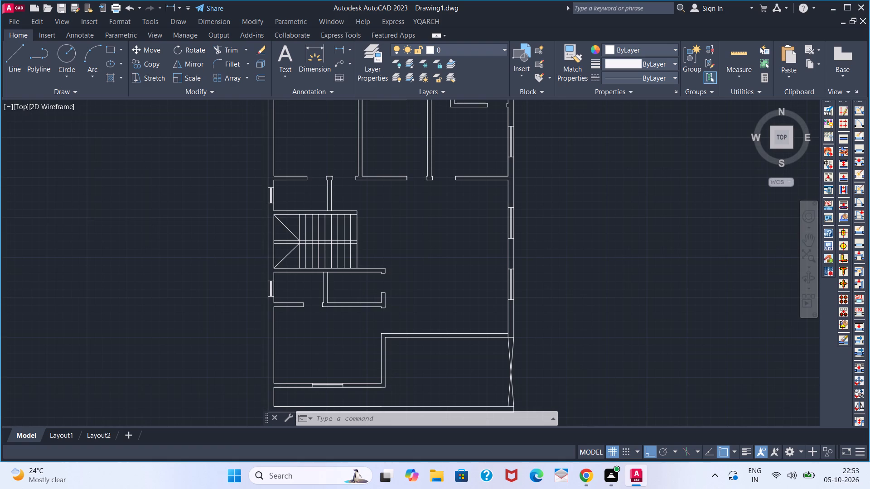
{"action": "scroll", "coordinate": [432, 264], "scroll_direction": "up", "scroll_amount": 1}
{"action": "scroll", "coordinate": [432, 264], "scroll_direction": "down", "scroll_amount": 1}
{"action": "middle_click_drag", "start_coordinate": [432, 264], "coordinate": [448, 289]}
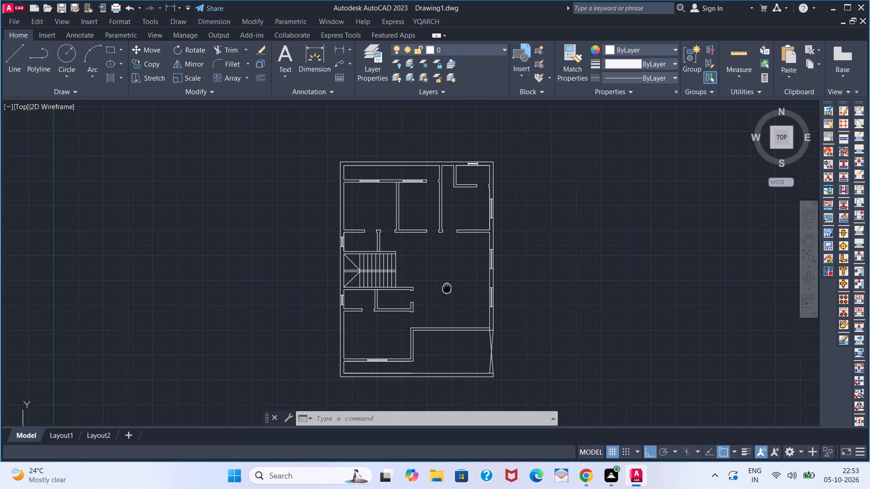
{"action": "middle_click_drag", "start_coordinate": [448, 289], "coordinate": [461, 270]}
{"action": "scroll", "coordinate": [497, 321], "scroll_direction": "up", "scroll_amount": 1}
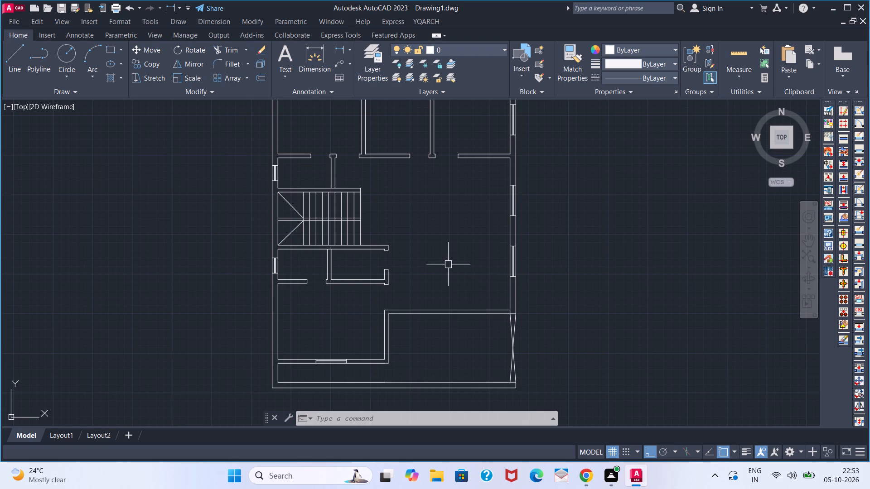
{"action": "scroll", "coordinate": [448, 264], "scroll_direction": "down", "scroll_amount": 1}
{"action": "middle_click_drag", "start_coordinate": [448, 264], "coordinate": [453, 282]}
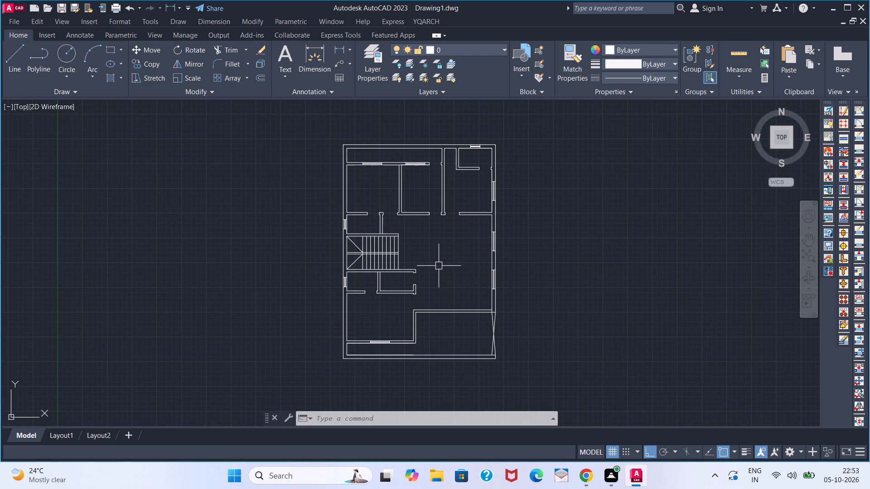
{"action": "scroll", "coordinate": [439, 266], "scroll_direction": "up", "scroll_amount": 1}
{"action": "middle_click_drag", "start_coordinate": [408, 226], "coordinate": [416, 230]}
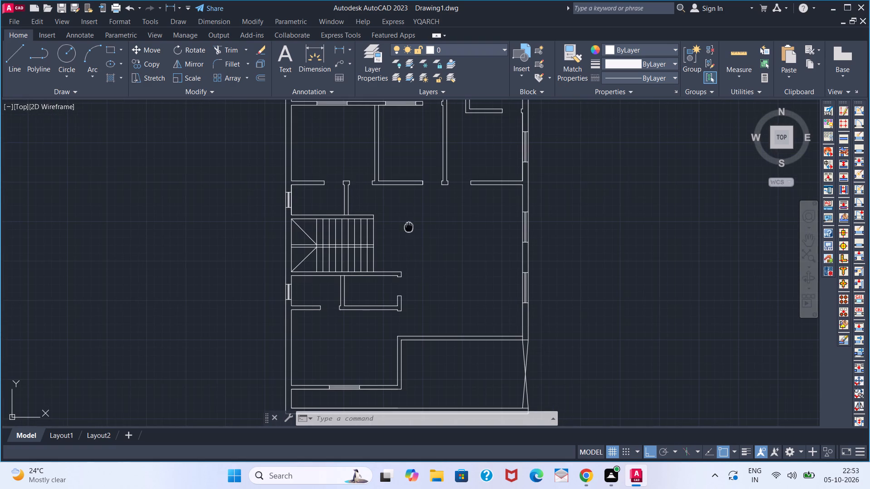
{"action": "middle_click_drag", "start_coordinate": [416, 230], "coordinate": [454, 236]}
{"action": "scroll", "coordinate": [454, 236], "scroll_direction": "down", "scroll_amount": 1}
{"action": "middle_click_drag", "start_coordinate": [454, 236], "coordinate": [456, 224]}
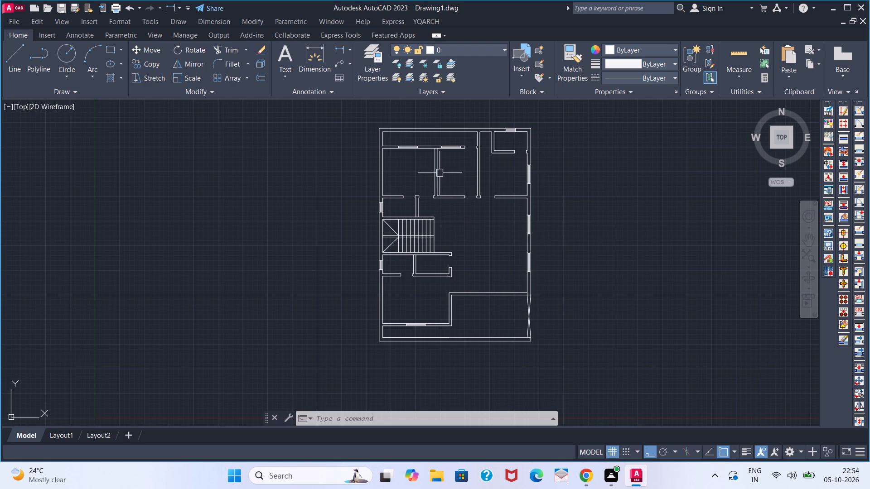
{"action": "scroll", "coordinate": [447, 165], "scroll_direction": "up", "scroll_amount": 1}
{"action": "scroll", "coordinate": [447, 165], "scroll_direction": "down", "scroll_amount": 1}
{"action": "middle_click_drag", "start_coordinate": [453, 165], "coordinate": [468, 158]}
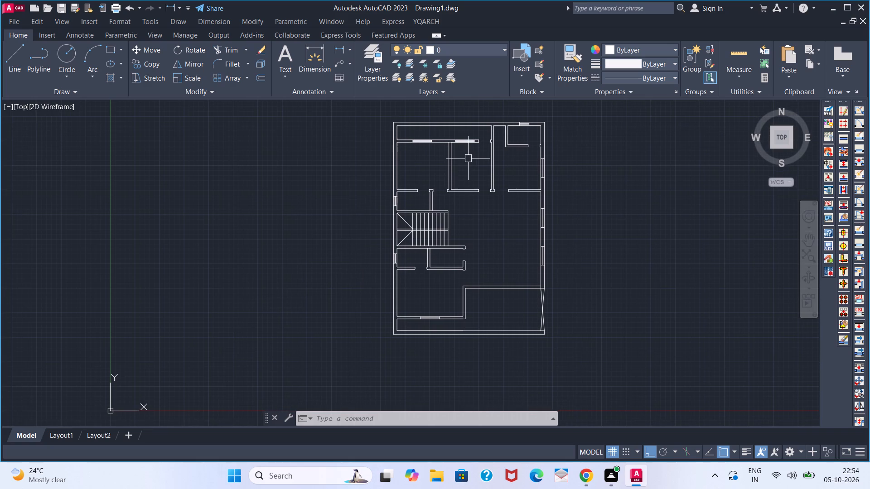
{"action": "scroll", "coordinate": [468, 158], "scroll_direction": "up", "scroll_amount": 1}
{"action": "middle_click_drag", "start_coordinate": [468, 158], "coordinate": [476, 182]}
{"action": "scroll", "coordinate": [526, 144], "scroll_direction": "up", "scroll_amount": 1}
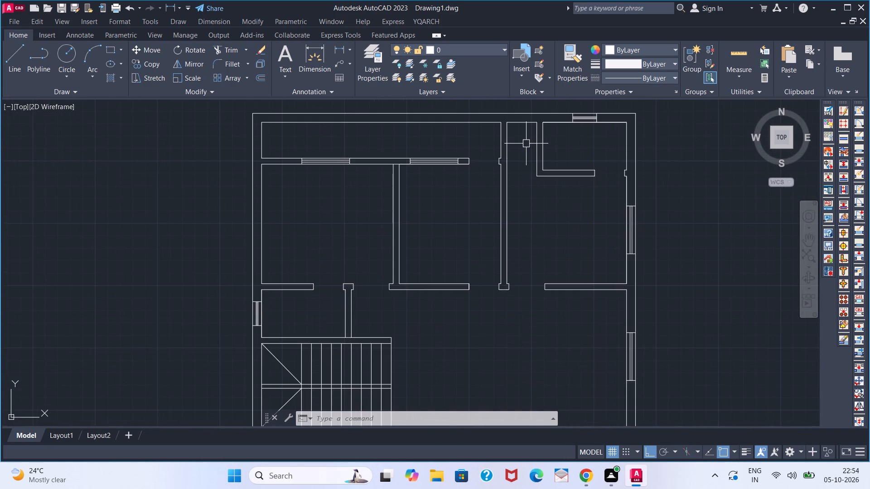
{"action": "scroll", "coordinate": [523, 142], "scroll_direction": "up", "scroll_amount": 1}
{"action": "scroll", "coordinate": [508, 157], "scroll_direction": "down", "scroll_amount": 1}
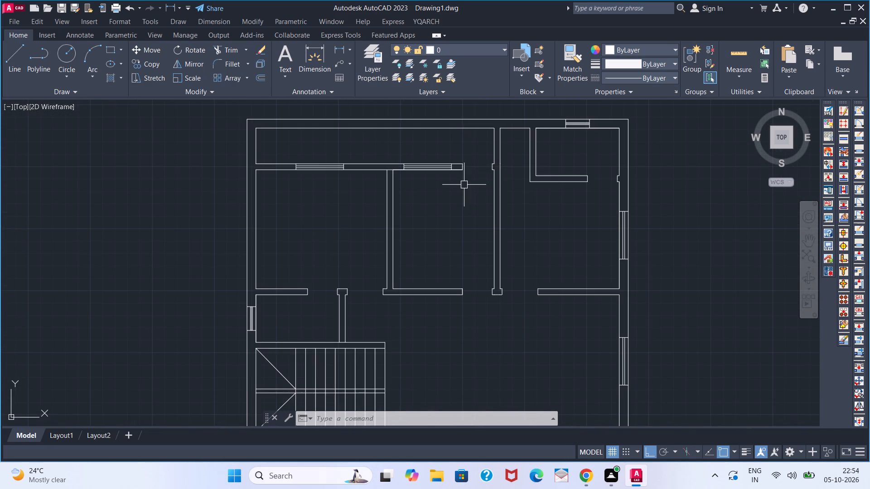
{"action": "scroll", "coordinate": [459, 193], "scroll_direction": "down", "scroll_amount": 1}
{"action": "middle_click_drag", "start_coordinate": [450, 201], "coordinate": [464, 167]}
{"action": "scroll", "coordinate": [462, 190], "scroll_direction": "down", "scroll_amount": 1}
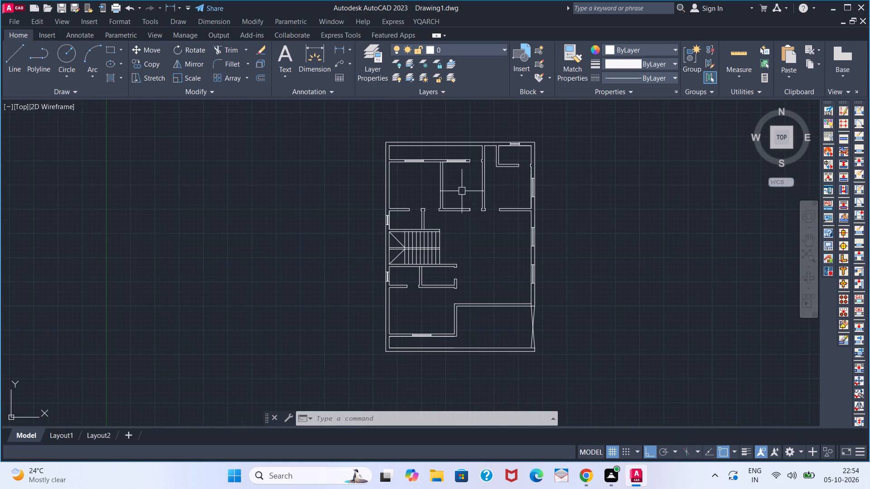
{"action": "middle_click_drag", "start_coordinate": [458, 221], "coordinate": [455, 209]}
{"action": "scroll", "coordinate": [454, 211], "scroll_direction": "up", "scroll_amount": 1}
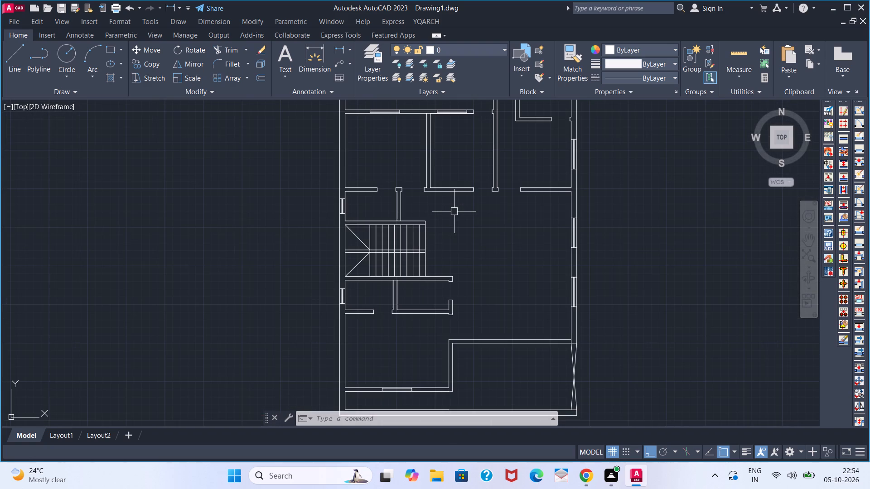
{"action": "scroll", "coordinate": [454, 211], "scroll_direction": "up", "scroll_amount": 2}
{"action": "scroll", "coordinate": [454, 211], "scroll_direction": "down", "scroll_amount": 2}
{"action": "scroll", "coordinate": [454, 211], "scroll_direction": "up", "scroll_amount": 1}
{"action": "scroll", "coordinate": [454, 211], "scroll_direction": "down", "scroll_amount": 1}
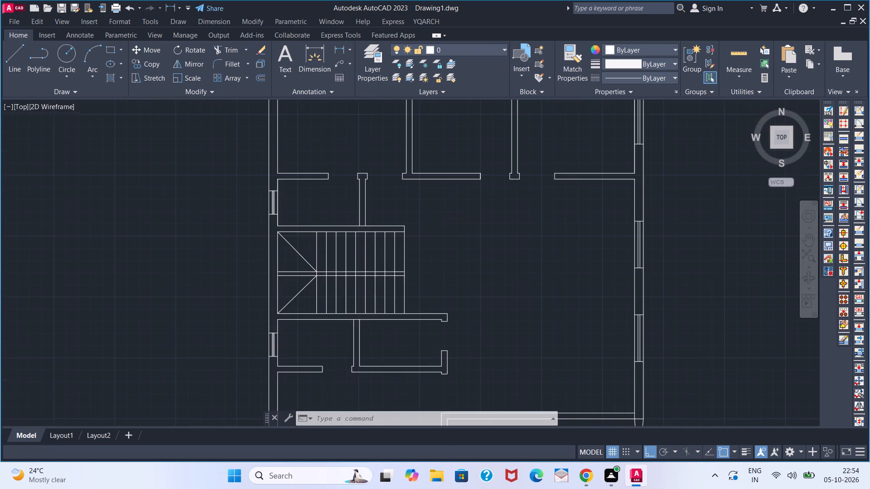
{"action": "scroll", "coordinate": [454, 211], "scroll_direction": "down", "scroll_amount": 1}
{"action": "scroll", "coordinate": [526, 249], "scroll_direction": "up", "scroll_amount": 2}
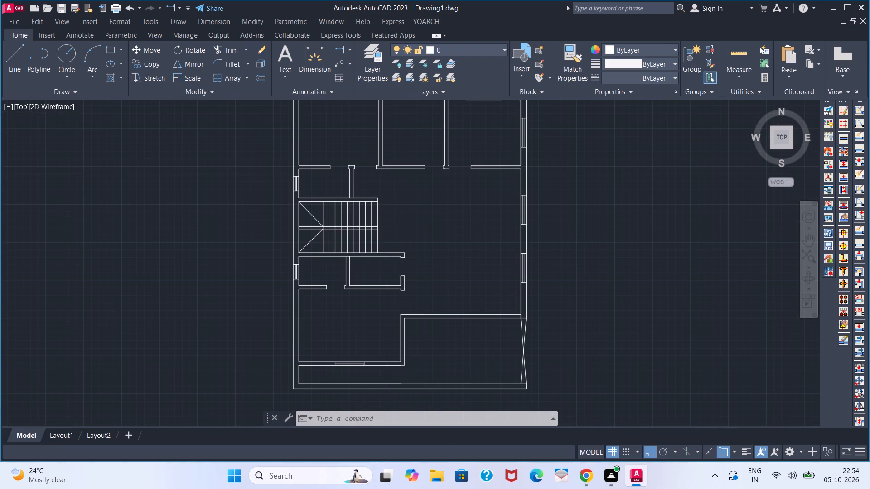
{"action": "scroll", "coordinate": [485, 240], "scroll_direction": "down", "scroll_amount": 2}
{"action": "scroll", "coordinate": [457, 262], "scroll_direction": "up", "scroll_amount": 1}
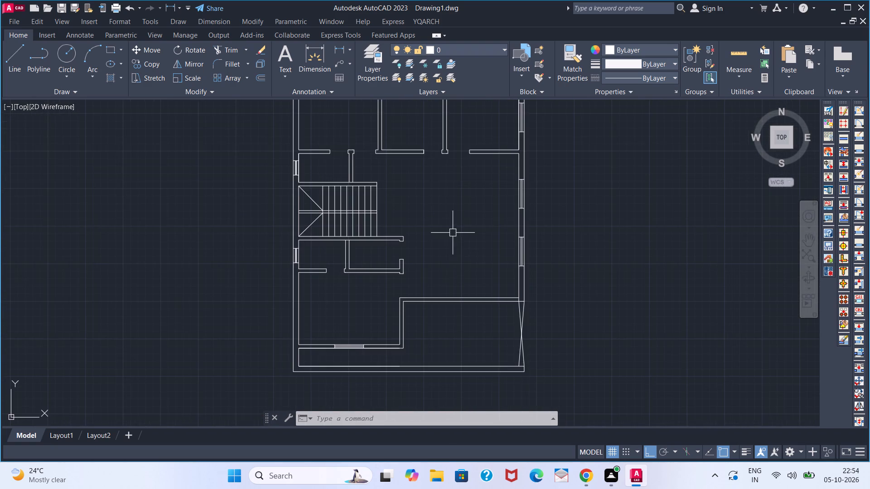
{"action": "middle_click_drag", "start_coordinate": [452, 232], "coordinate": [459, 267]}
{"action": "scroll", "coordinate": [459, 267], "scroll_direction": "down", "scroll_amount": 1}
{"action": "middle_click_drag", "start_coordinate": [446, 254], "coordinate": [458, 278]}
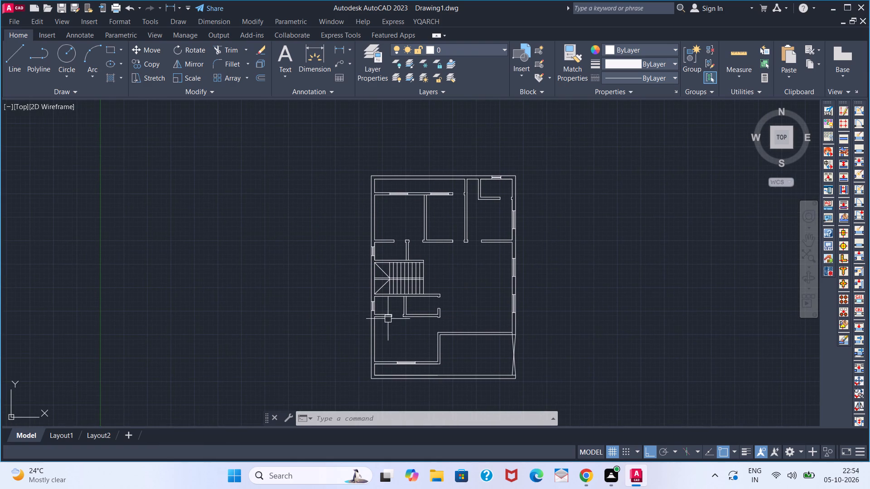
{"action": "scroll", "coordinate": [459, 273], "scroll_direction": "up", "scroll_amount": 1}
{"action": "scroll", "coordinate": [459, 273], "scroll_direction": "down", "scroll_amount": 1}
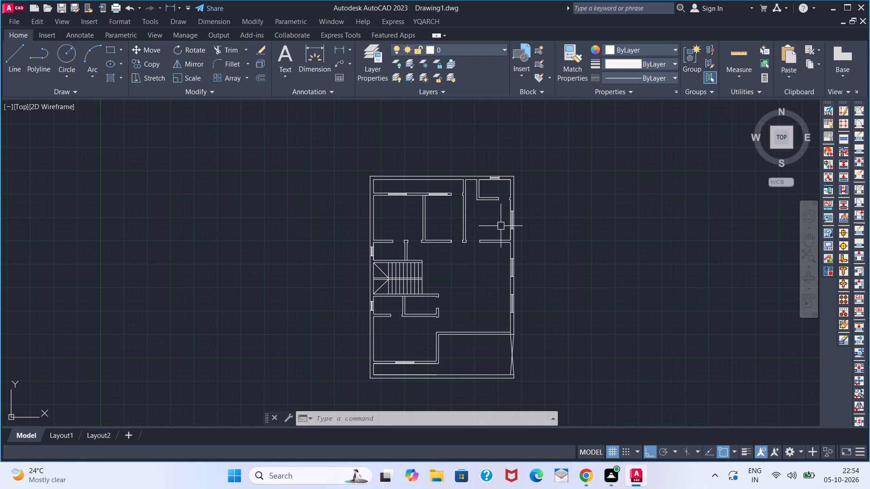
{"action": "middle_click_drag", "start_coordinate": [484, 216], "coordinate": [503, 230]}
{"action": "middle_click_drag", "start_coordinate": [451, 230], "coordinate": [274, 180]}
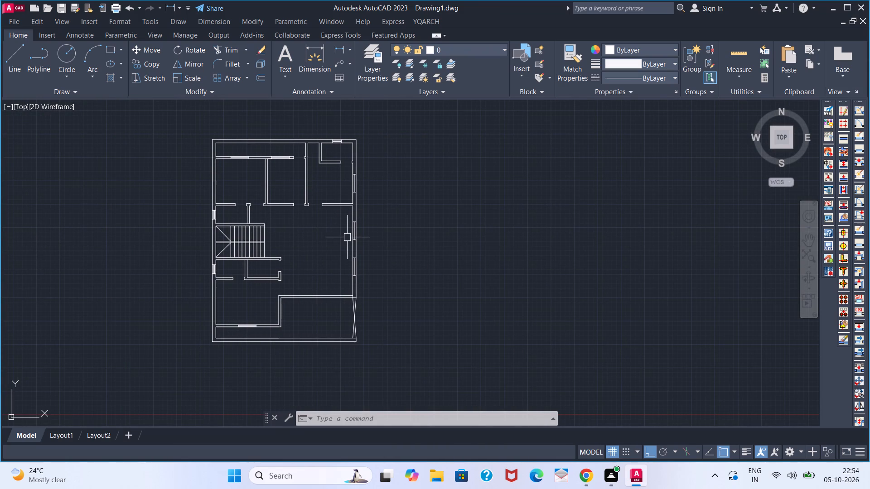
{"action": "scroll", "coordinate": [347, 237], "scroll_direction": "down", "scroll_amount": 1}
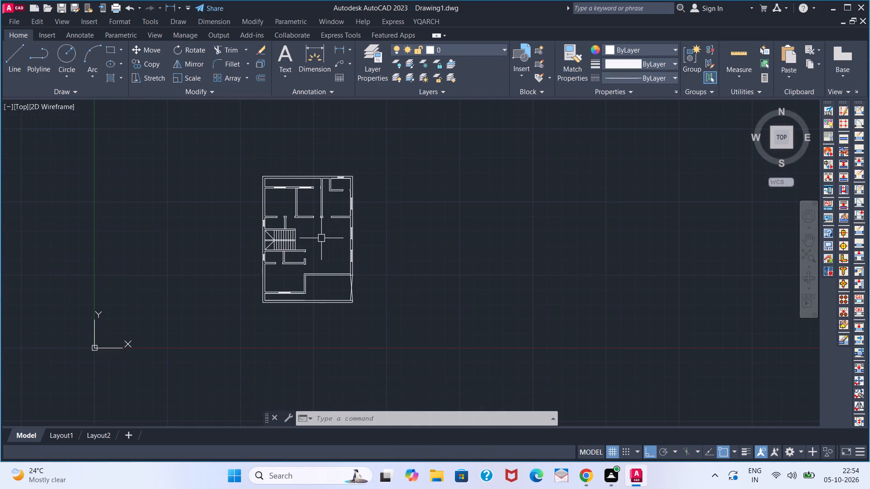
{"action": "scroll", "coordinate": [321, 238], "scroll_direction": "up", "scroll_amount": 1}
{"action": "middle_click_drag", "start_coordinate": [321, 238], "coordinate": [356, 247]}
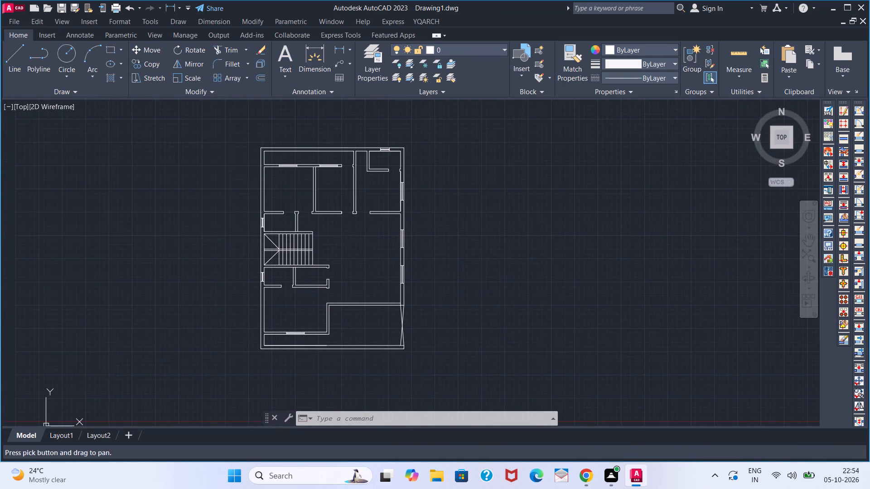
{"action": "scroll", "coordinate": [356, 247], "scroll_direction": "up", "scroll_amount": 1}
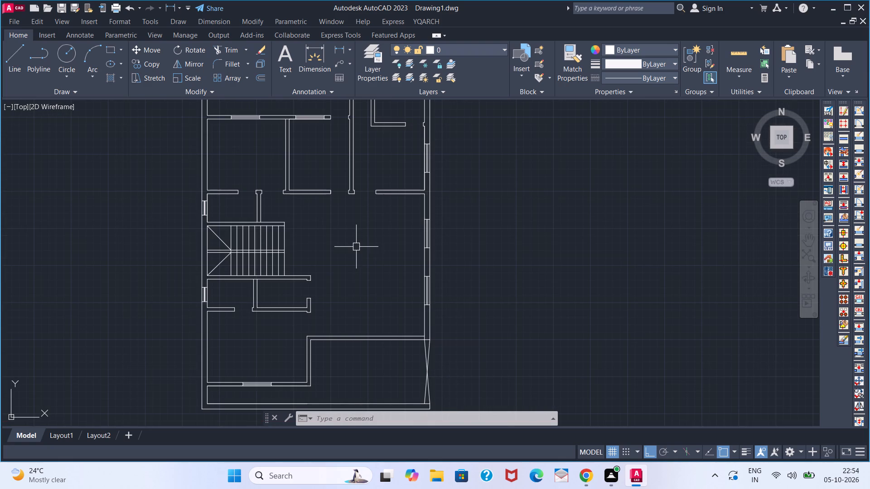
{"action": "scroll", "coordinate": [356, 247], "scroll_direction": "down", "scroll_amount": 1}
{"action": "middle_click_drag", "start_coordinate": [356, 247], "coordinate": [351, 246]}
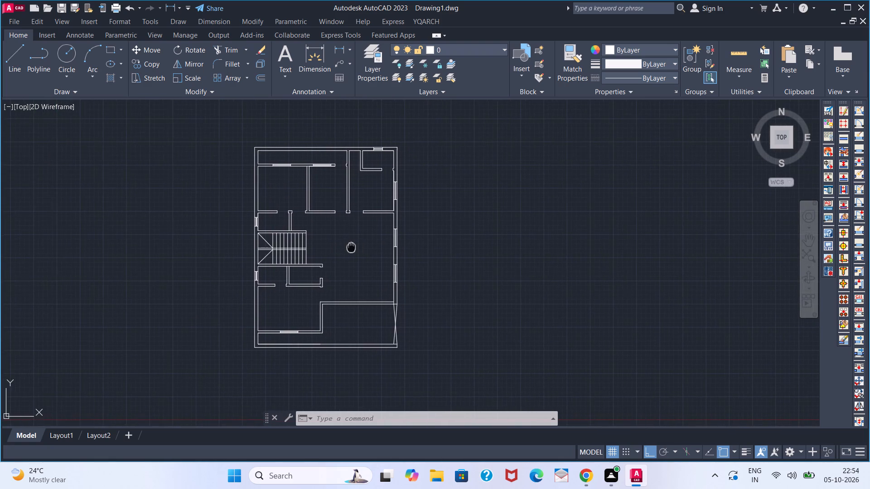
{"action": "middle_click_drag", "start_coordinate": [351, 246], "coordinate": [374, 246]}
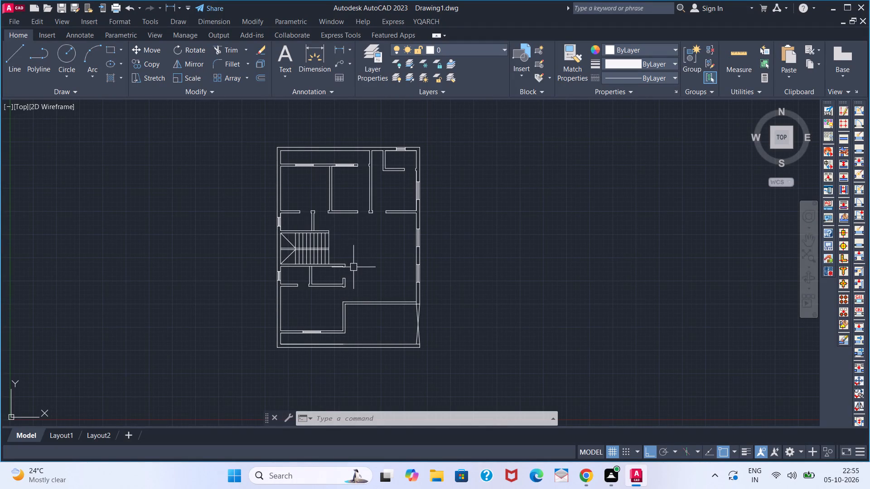
Examine the northern rooms, the stair area and the southern part of the floor plan for wall lines still needing cleanup.
{"action": "scroll", "coordinate": [398, 174], "scroll_direction": "up", "scroll_amount": 1}
{"action": "middle_click_drag", "start_coordinate": [390, 160], "coordinate": [390, 187]}
{"action": "scroll", "coordinate": [390, 166], "scroll_direction": "up", "scroll_amount": 1}
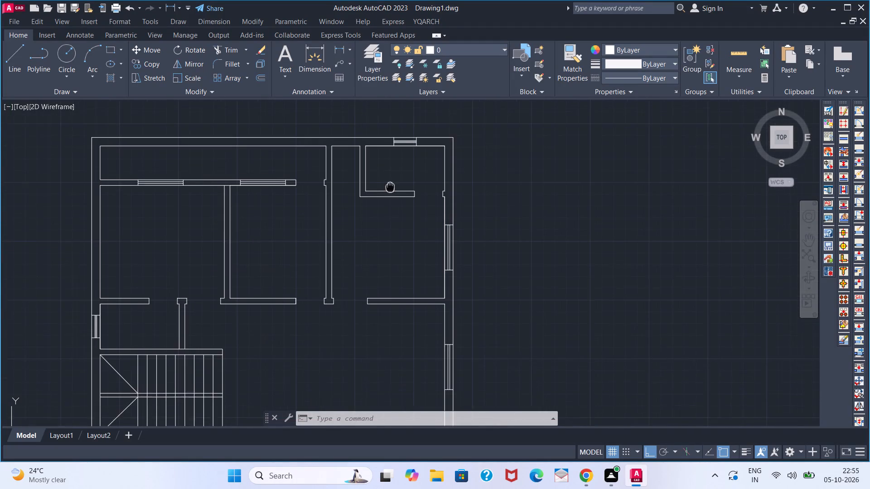
{"action": "middle_click_drag", "start_coordinate": [390, 187], "coordinate": [402, 164]}
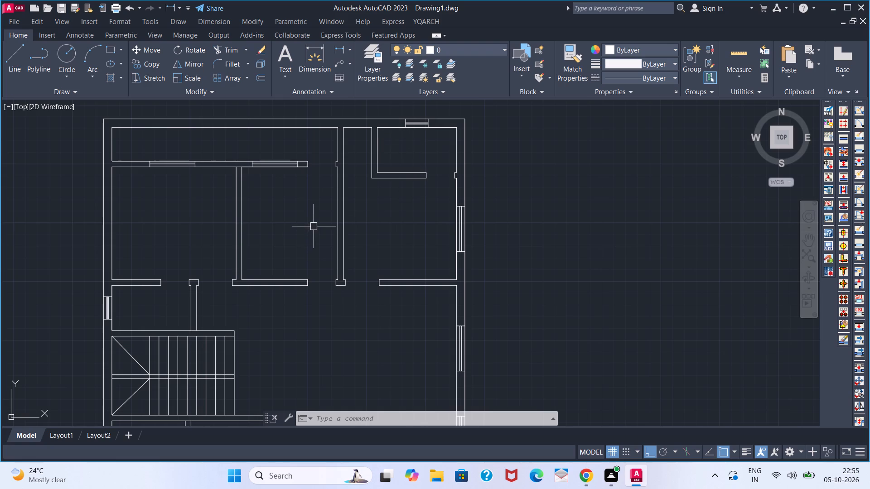
{"action": "scroll", "coordinate": [309, 231], "scroll_direction": "down", "scroll_amount": 1}
{"action": "middle_click_drag", "start_coordinate": [383, 151], "coordinate": [512, 80]}
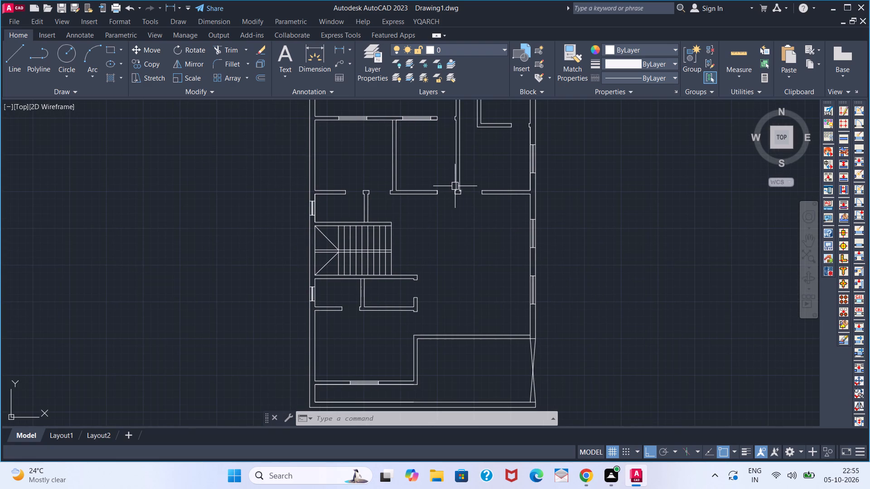
{"action": "scroll", "coordinate": [455, 208], "scroll_direction": "down", "scroll_amount": 1}
{"action": "middle_click_drag", "start_coordinate": [474, 200], "coordinate": [507, 152]}
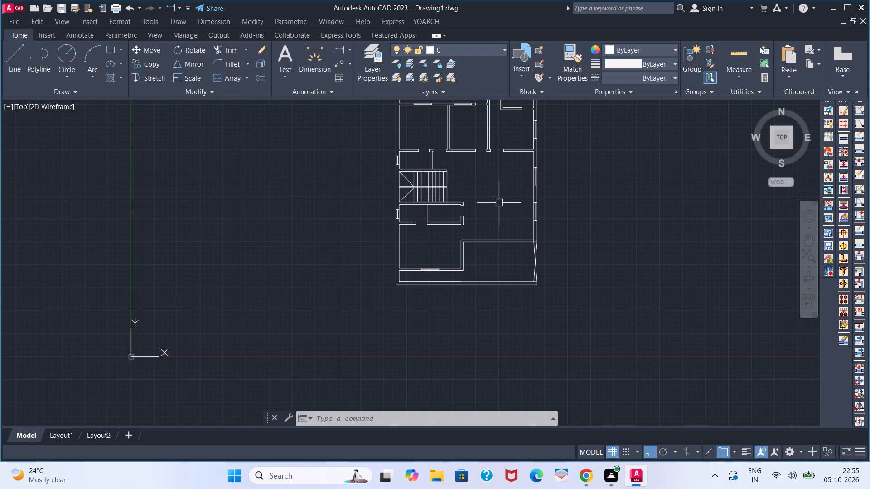
{"action": "scroll", "coordinate": [499, 203], "scroll_direction": "up", "scroll_amount": 1}
{"action": "scroll", "coordinate": [502, 203], "scroll_direction": "down", "scroll_amount": 1}
{"action": "middle_click_drag", "start_coordinate": [551, 138], "coordinate": [541, 202]}
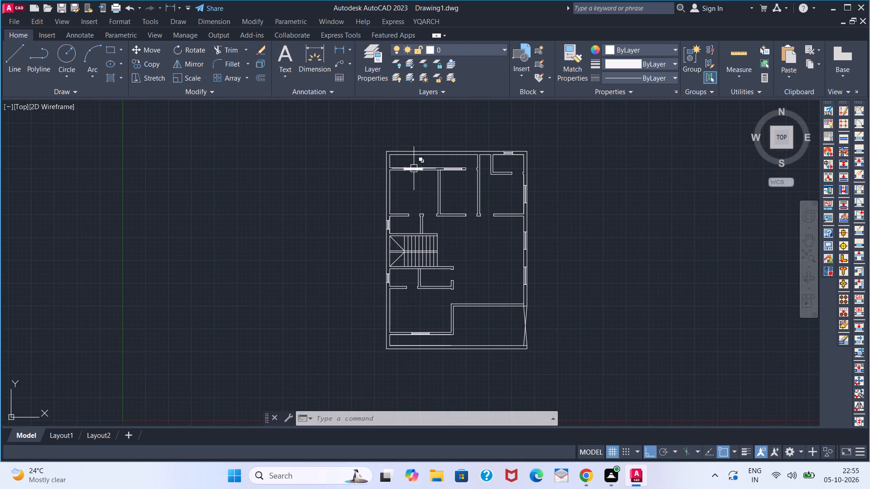
{"action": "scroll", "coordinate": [418, 187], "scroll_direction": "up", "scroll_amount": 1}
{"action": "scroll", "coordinate": [416, 178], "scroll_direction": "down", "scroll_amount": 1}
{"action": "middle_click_drag", "start_coordinate": [411, 199], "coordinate": [413, 193]}
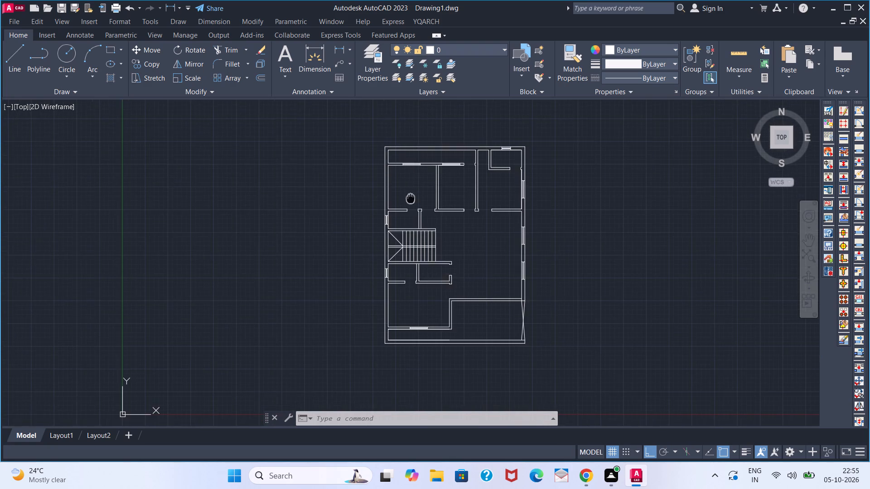
{"action": "middle_click_drag", "start_coordinate": [413, 193], "coordinate": [441, 154]}
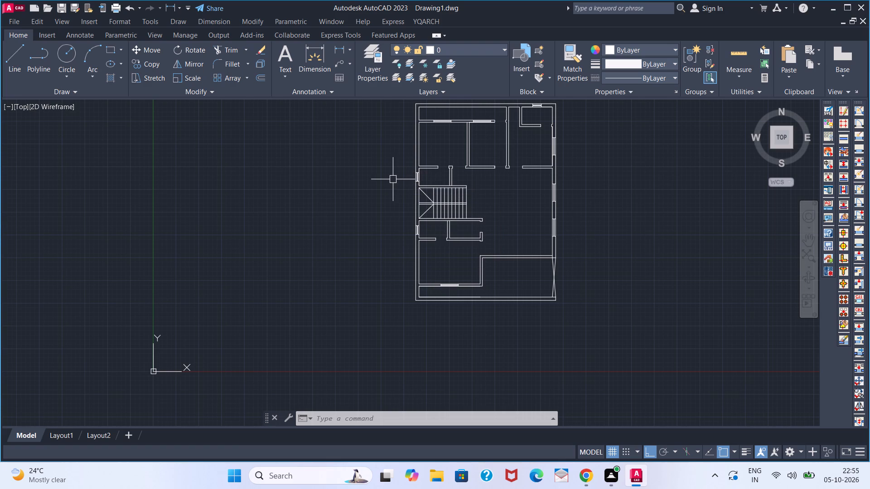
{"action": "scroll", "coordinate": [393, 179], "scroll_direction": "down", "scroll_amount": 1}
{"action": "middle_click_drag", "start_coordinate": [393, 179], "coordinate": [328, 168]}
{"action": "scroll", "coordinate": [366, 173], "scroll_direction": "up", "scroll_amount": 1}
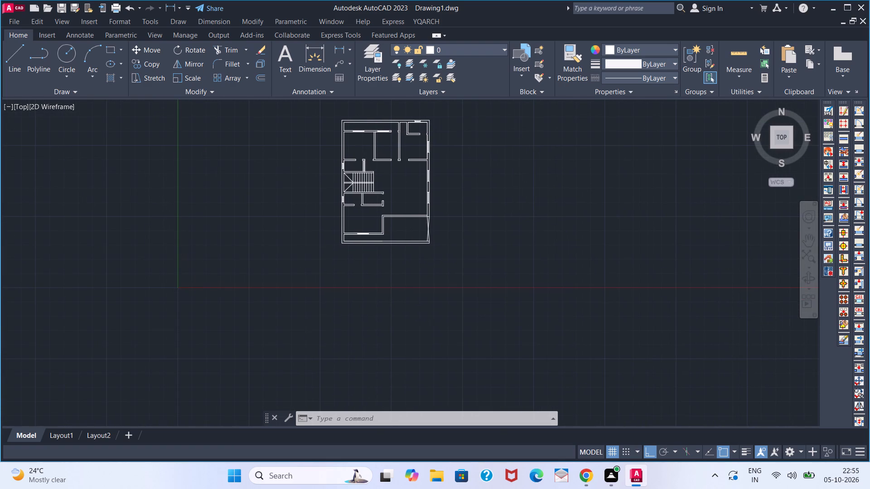
{"action": "middle_click_drag", "start_coordinate": [366, 173], "coordinate": [338, 195]}
{"action": "scroll", "coordinate": [338, 195], "scroll_direction": "up", "scroll_amount": 1}
{"action": "middle_click_drag", "start_coordinate": [338, 196], "coordinate": [326, 235]}
{"action": "middle_click", "coordinate": [326, 235]}
{"action": "middle_click_drag", "start_coordinate": [349, 221], "coordinate": [350, 227]}
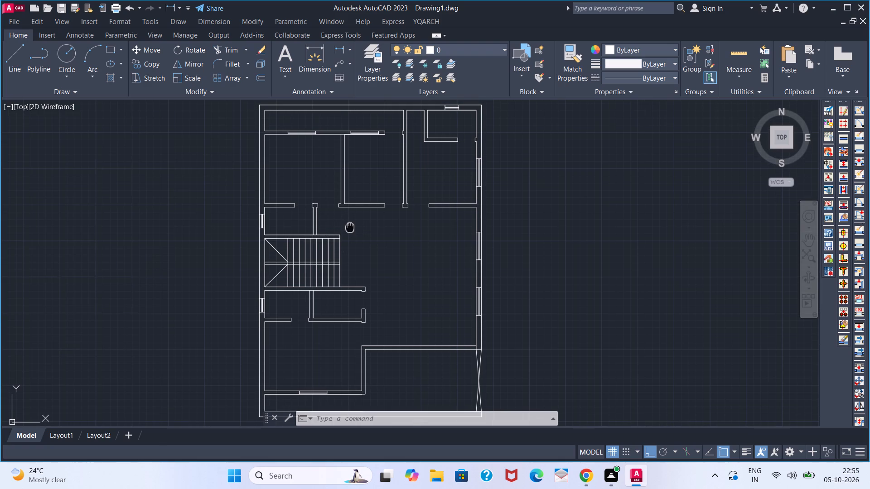
{"action": "middle_click_drag", "start_coordinate": [350, 227], "coordinate": [351, 226]}
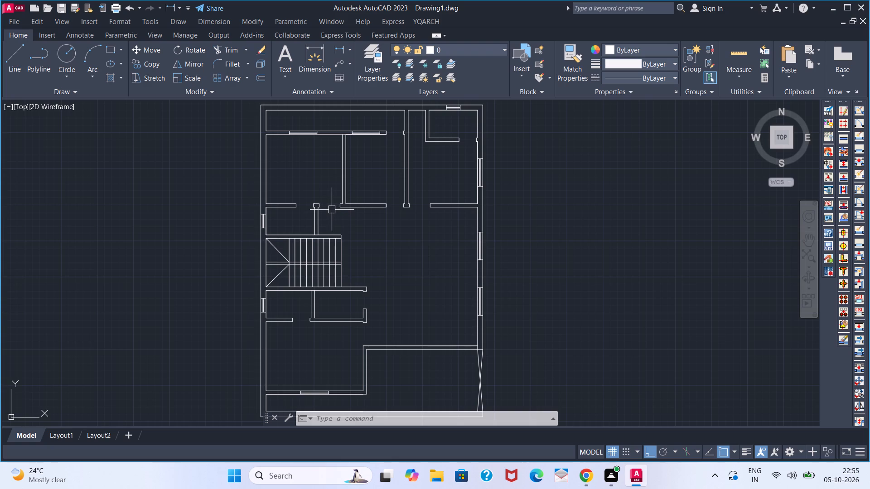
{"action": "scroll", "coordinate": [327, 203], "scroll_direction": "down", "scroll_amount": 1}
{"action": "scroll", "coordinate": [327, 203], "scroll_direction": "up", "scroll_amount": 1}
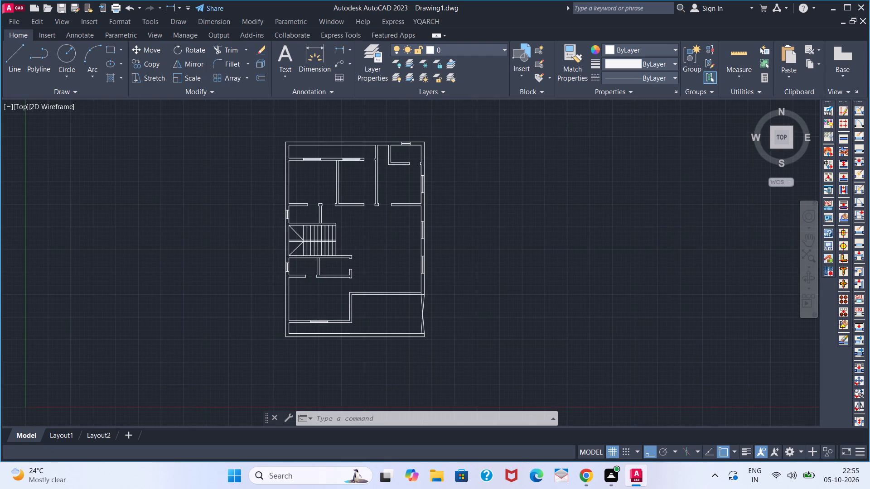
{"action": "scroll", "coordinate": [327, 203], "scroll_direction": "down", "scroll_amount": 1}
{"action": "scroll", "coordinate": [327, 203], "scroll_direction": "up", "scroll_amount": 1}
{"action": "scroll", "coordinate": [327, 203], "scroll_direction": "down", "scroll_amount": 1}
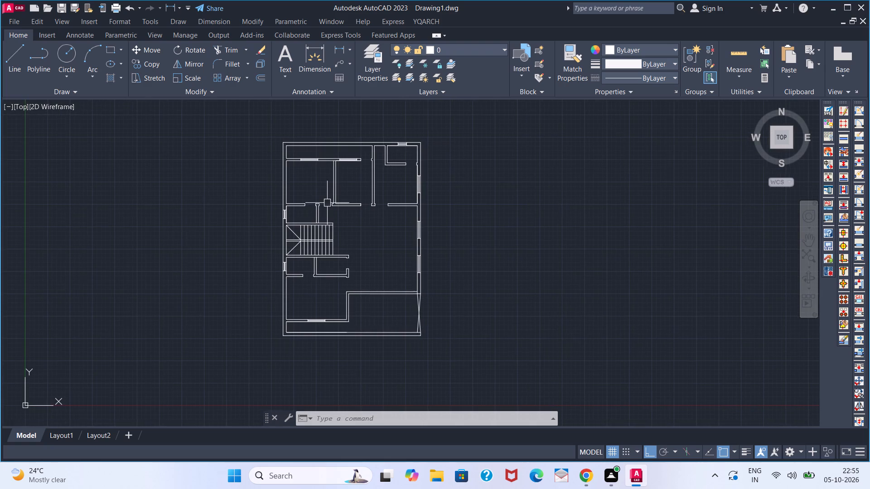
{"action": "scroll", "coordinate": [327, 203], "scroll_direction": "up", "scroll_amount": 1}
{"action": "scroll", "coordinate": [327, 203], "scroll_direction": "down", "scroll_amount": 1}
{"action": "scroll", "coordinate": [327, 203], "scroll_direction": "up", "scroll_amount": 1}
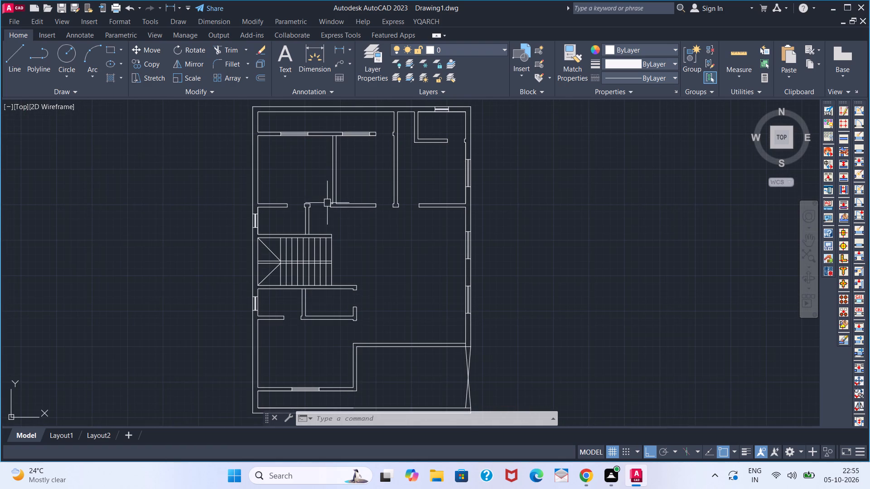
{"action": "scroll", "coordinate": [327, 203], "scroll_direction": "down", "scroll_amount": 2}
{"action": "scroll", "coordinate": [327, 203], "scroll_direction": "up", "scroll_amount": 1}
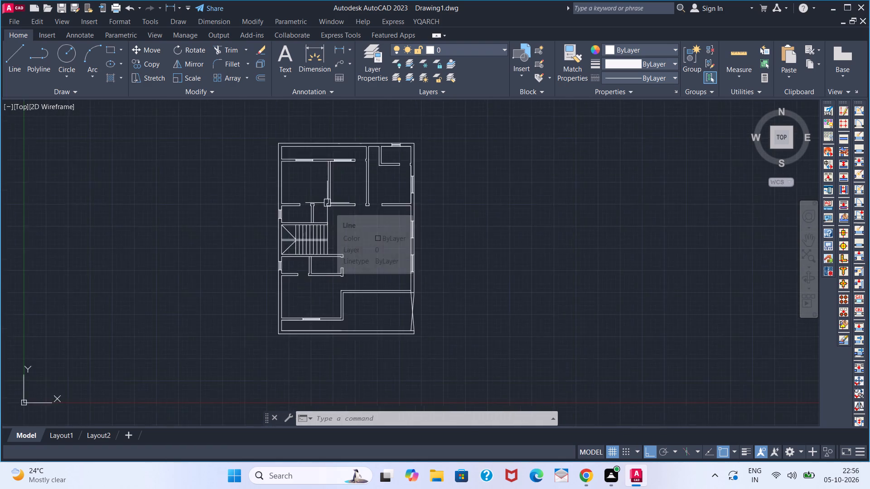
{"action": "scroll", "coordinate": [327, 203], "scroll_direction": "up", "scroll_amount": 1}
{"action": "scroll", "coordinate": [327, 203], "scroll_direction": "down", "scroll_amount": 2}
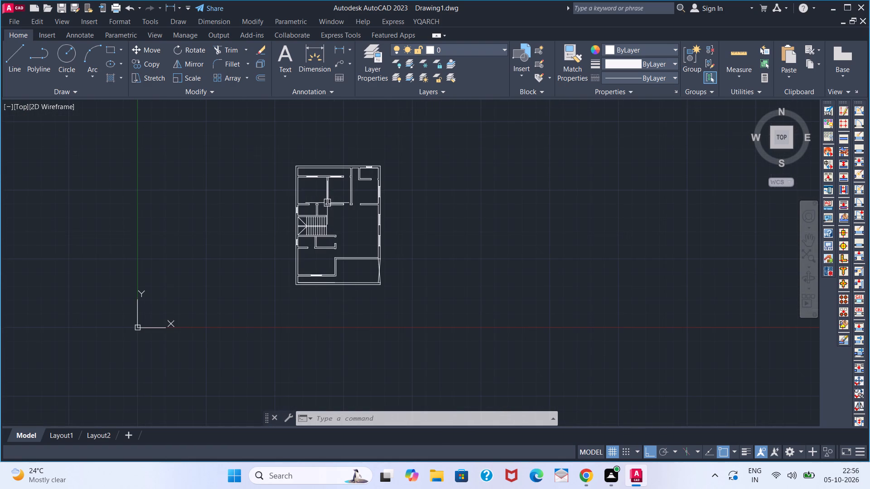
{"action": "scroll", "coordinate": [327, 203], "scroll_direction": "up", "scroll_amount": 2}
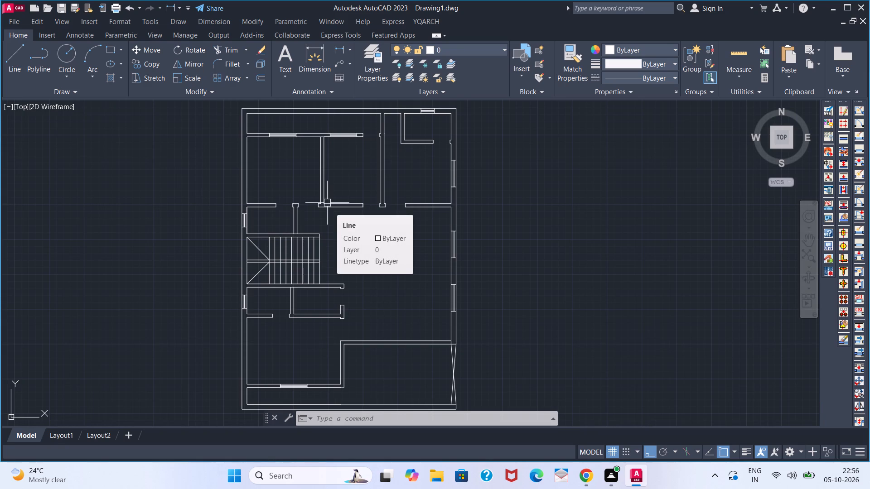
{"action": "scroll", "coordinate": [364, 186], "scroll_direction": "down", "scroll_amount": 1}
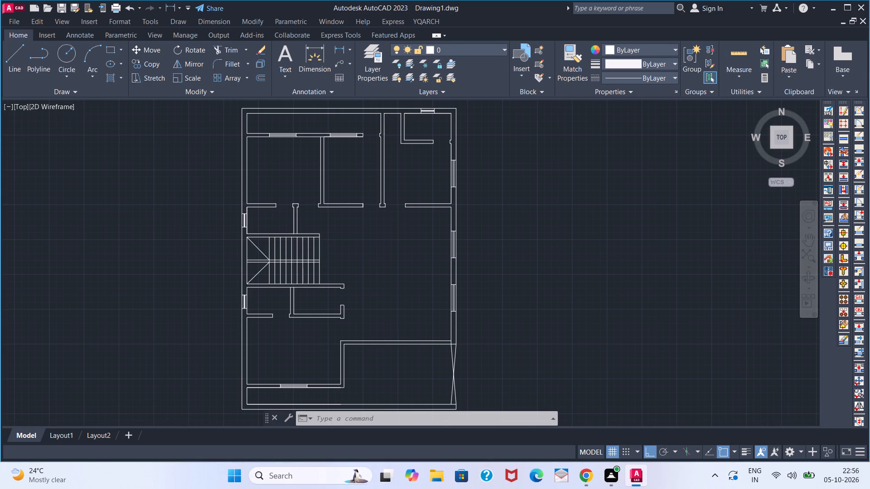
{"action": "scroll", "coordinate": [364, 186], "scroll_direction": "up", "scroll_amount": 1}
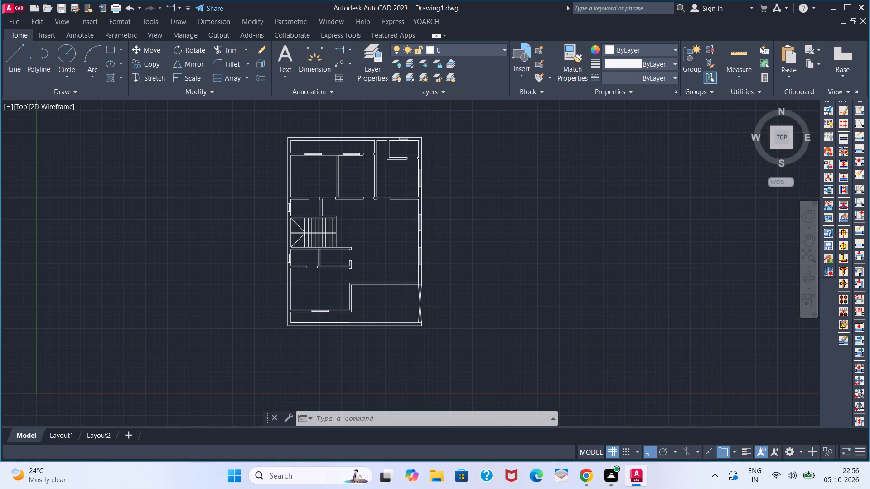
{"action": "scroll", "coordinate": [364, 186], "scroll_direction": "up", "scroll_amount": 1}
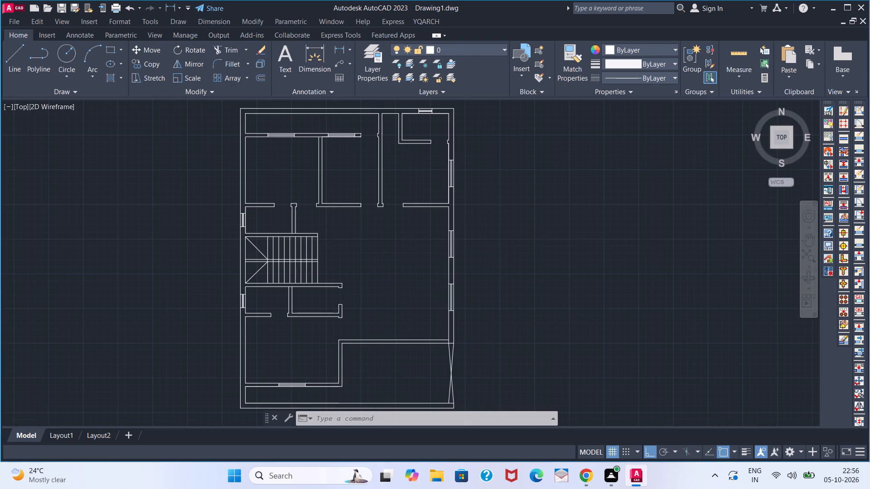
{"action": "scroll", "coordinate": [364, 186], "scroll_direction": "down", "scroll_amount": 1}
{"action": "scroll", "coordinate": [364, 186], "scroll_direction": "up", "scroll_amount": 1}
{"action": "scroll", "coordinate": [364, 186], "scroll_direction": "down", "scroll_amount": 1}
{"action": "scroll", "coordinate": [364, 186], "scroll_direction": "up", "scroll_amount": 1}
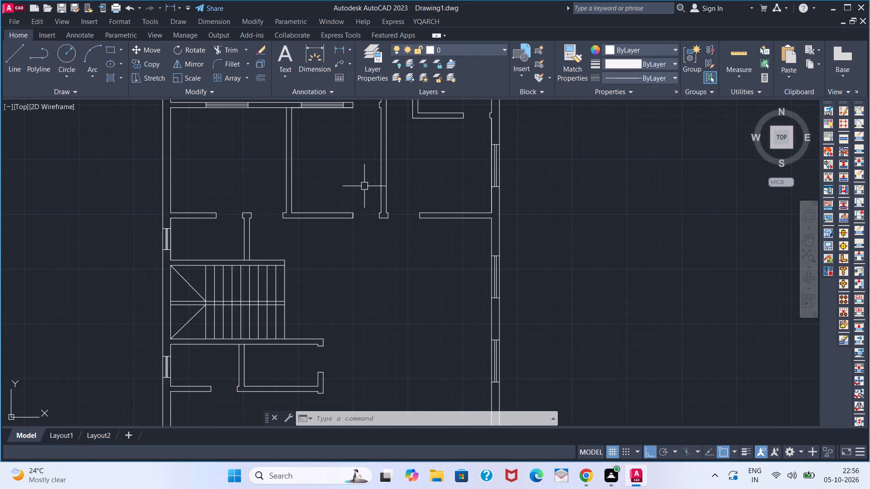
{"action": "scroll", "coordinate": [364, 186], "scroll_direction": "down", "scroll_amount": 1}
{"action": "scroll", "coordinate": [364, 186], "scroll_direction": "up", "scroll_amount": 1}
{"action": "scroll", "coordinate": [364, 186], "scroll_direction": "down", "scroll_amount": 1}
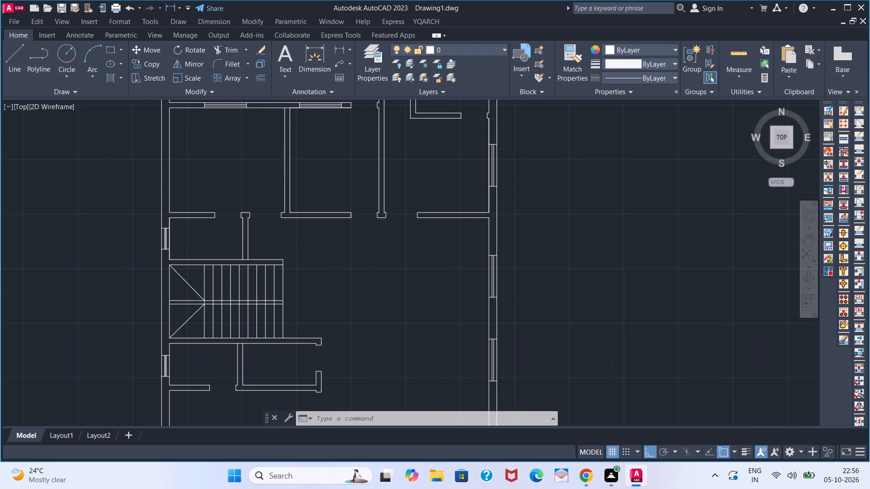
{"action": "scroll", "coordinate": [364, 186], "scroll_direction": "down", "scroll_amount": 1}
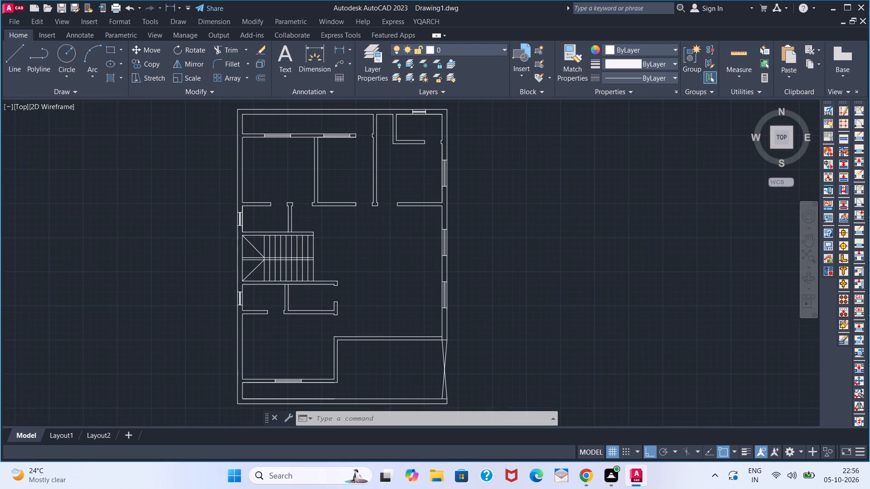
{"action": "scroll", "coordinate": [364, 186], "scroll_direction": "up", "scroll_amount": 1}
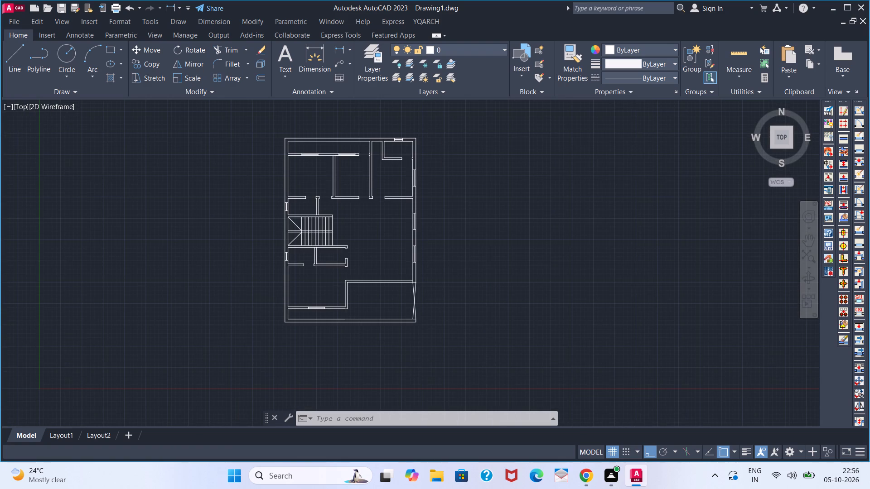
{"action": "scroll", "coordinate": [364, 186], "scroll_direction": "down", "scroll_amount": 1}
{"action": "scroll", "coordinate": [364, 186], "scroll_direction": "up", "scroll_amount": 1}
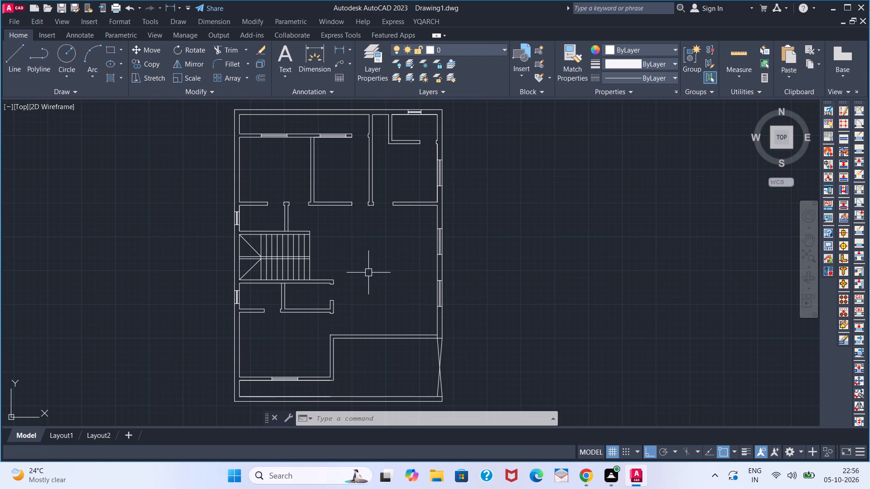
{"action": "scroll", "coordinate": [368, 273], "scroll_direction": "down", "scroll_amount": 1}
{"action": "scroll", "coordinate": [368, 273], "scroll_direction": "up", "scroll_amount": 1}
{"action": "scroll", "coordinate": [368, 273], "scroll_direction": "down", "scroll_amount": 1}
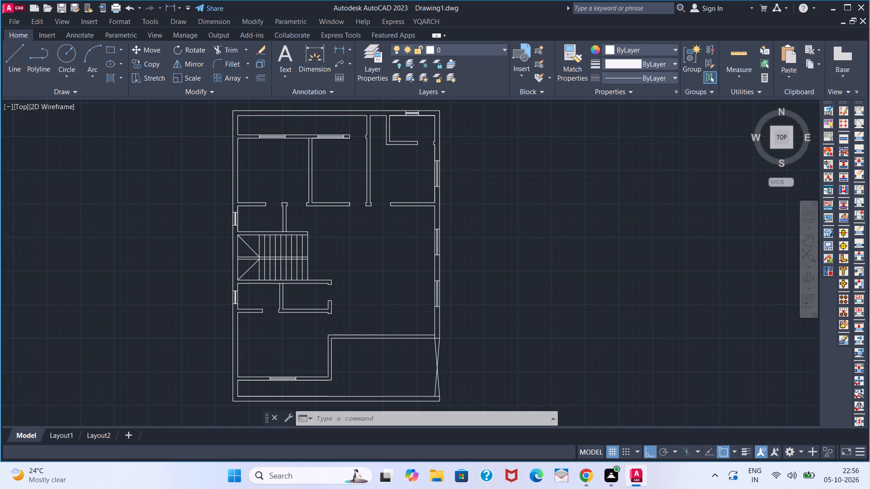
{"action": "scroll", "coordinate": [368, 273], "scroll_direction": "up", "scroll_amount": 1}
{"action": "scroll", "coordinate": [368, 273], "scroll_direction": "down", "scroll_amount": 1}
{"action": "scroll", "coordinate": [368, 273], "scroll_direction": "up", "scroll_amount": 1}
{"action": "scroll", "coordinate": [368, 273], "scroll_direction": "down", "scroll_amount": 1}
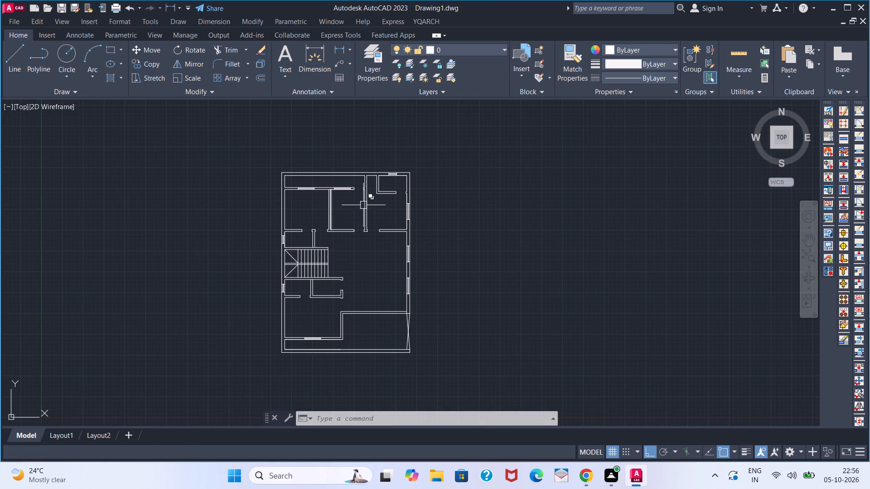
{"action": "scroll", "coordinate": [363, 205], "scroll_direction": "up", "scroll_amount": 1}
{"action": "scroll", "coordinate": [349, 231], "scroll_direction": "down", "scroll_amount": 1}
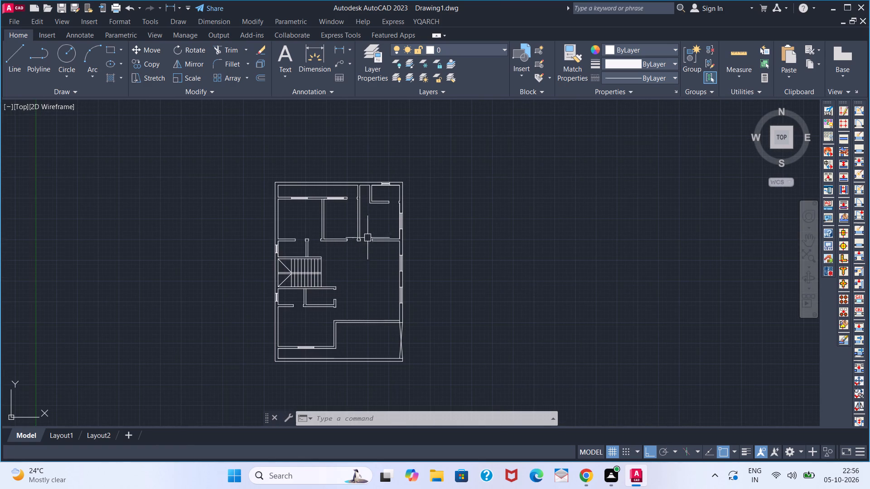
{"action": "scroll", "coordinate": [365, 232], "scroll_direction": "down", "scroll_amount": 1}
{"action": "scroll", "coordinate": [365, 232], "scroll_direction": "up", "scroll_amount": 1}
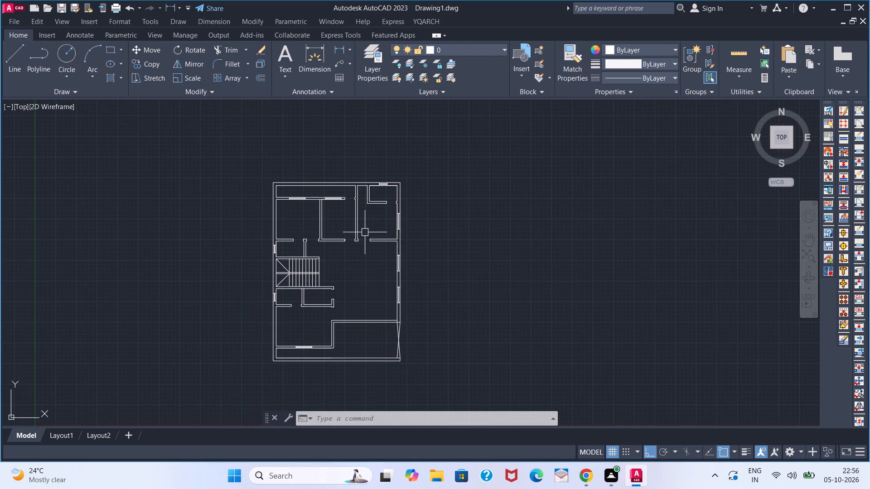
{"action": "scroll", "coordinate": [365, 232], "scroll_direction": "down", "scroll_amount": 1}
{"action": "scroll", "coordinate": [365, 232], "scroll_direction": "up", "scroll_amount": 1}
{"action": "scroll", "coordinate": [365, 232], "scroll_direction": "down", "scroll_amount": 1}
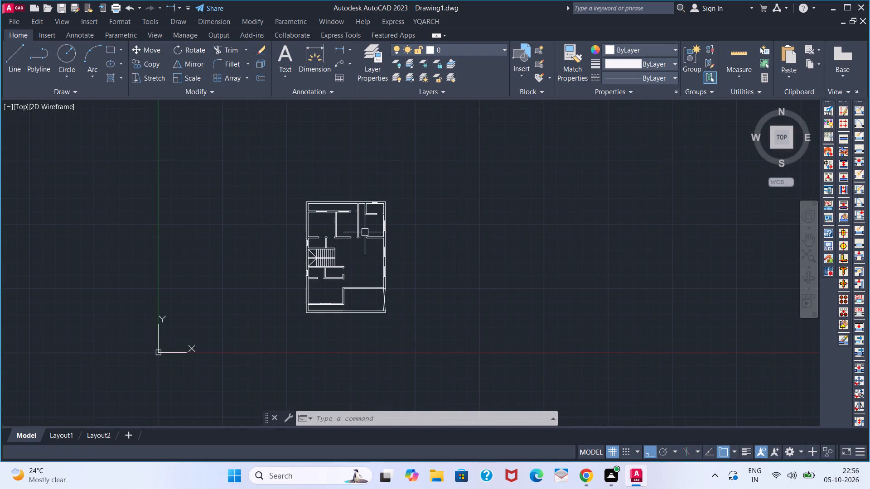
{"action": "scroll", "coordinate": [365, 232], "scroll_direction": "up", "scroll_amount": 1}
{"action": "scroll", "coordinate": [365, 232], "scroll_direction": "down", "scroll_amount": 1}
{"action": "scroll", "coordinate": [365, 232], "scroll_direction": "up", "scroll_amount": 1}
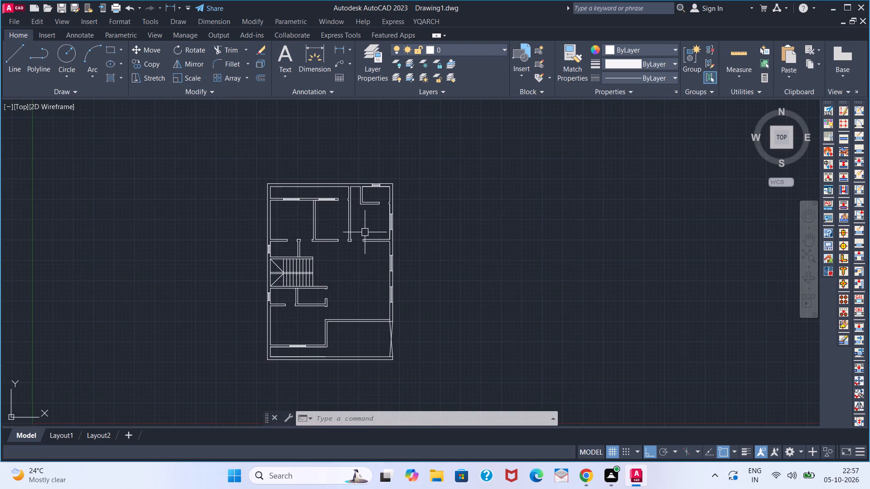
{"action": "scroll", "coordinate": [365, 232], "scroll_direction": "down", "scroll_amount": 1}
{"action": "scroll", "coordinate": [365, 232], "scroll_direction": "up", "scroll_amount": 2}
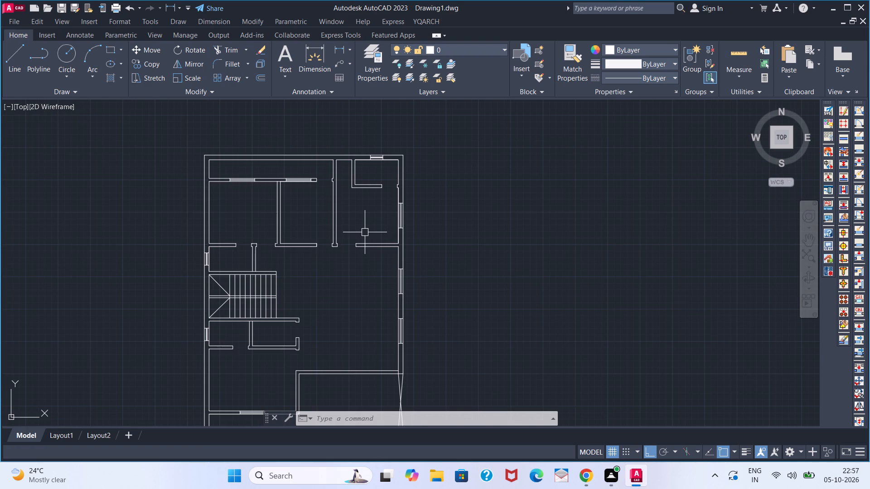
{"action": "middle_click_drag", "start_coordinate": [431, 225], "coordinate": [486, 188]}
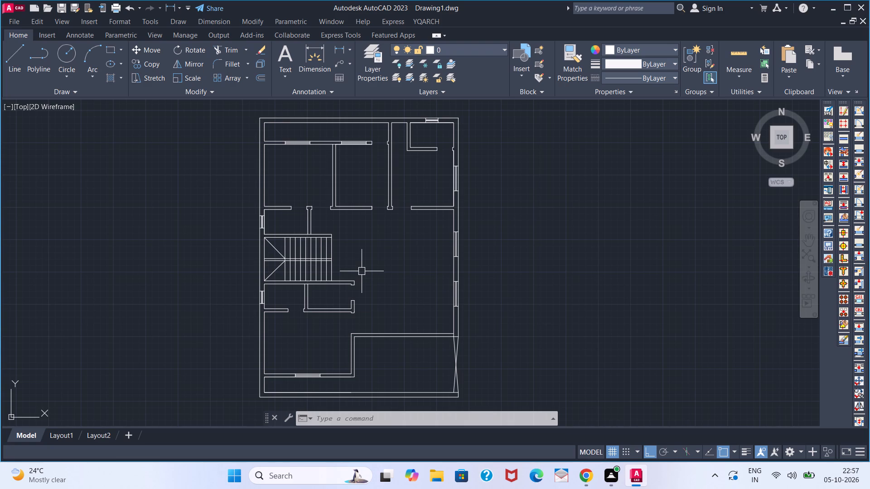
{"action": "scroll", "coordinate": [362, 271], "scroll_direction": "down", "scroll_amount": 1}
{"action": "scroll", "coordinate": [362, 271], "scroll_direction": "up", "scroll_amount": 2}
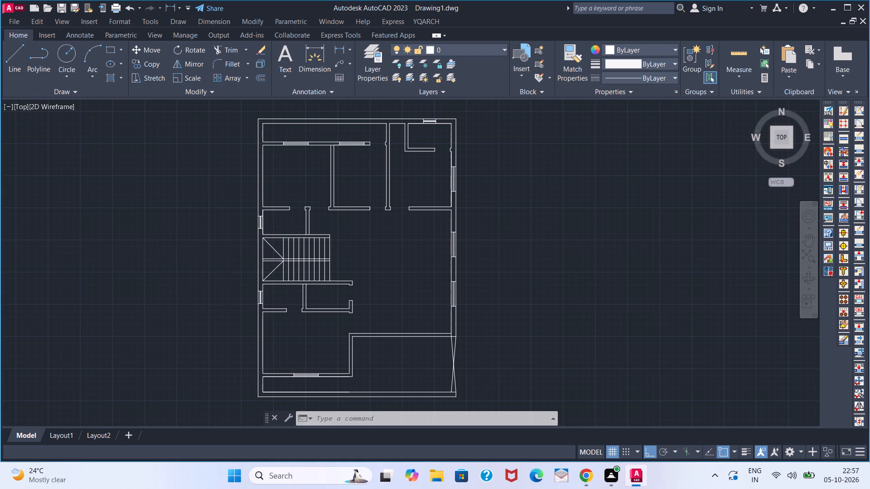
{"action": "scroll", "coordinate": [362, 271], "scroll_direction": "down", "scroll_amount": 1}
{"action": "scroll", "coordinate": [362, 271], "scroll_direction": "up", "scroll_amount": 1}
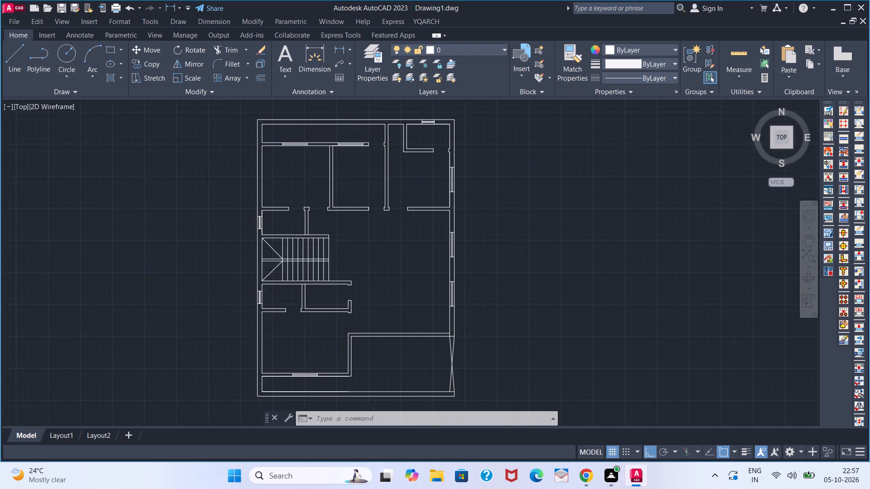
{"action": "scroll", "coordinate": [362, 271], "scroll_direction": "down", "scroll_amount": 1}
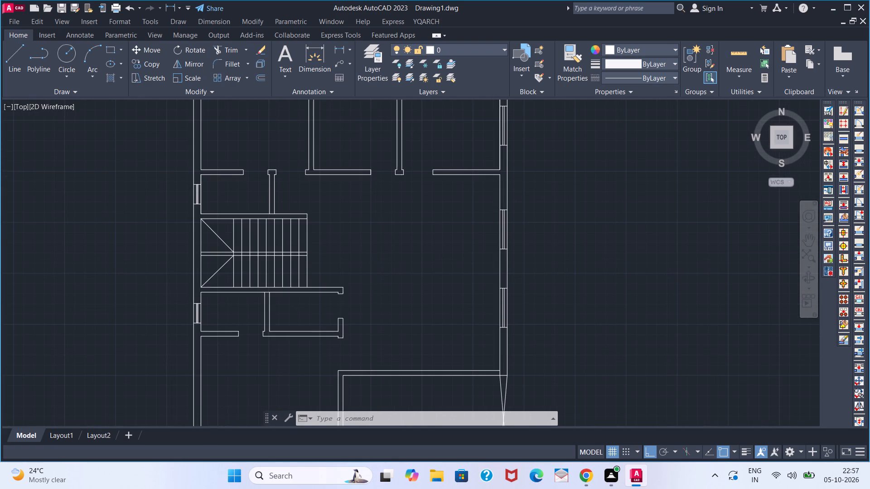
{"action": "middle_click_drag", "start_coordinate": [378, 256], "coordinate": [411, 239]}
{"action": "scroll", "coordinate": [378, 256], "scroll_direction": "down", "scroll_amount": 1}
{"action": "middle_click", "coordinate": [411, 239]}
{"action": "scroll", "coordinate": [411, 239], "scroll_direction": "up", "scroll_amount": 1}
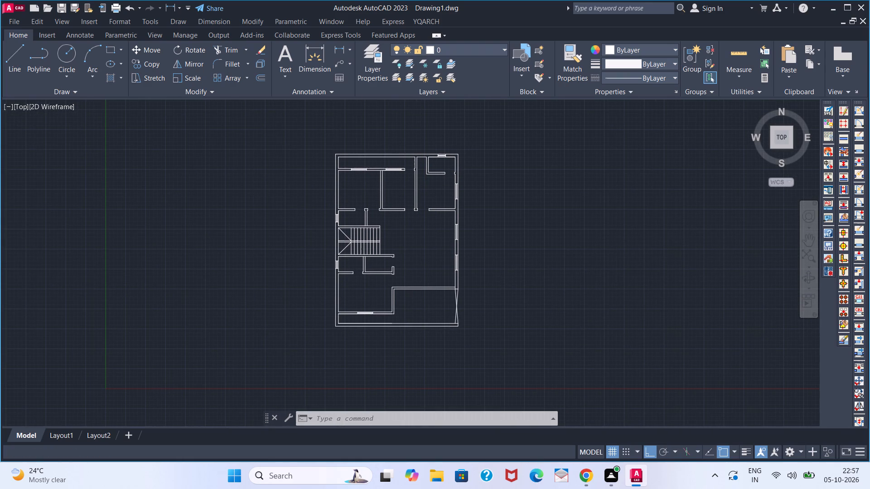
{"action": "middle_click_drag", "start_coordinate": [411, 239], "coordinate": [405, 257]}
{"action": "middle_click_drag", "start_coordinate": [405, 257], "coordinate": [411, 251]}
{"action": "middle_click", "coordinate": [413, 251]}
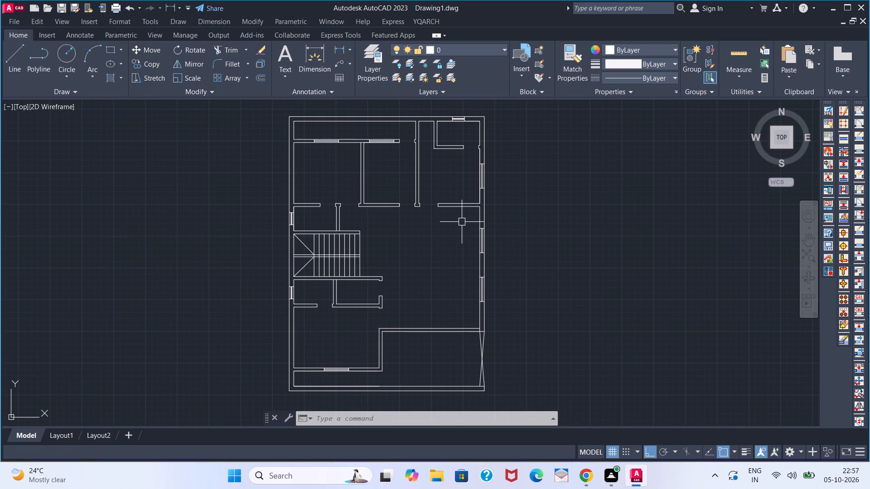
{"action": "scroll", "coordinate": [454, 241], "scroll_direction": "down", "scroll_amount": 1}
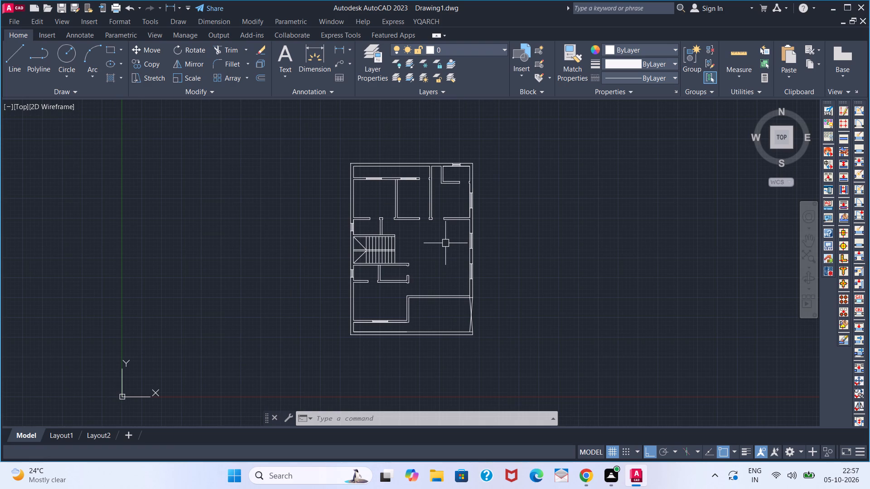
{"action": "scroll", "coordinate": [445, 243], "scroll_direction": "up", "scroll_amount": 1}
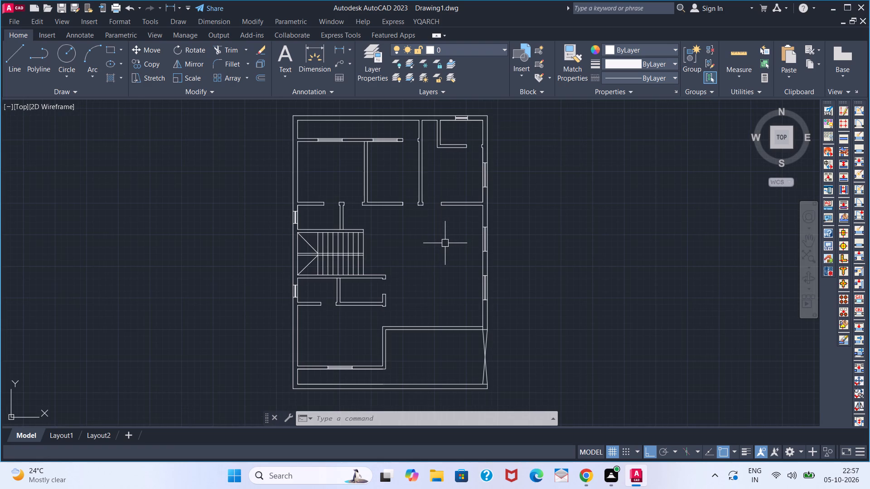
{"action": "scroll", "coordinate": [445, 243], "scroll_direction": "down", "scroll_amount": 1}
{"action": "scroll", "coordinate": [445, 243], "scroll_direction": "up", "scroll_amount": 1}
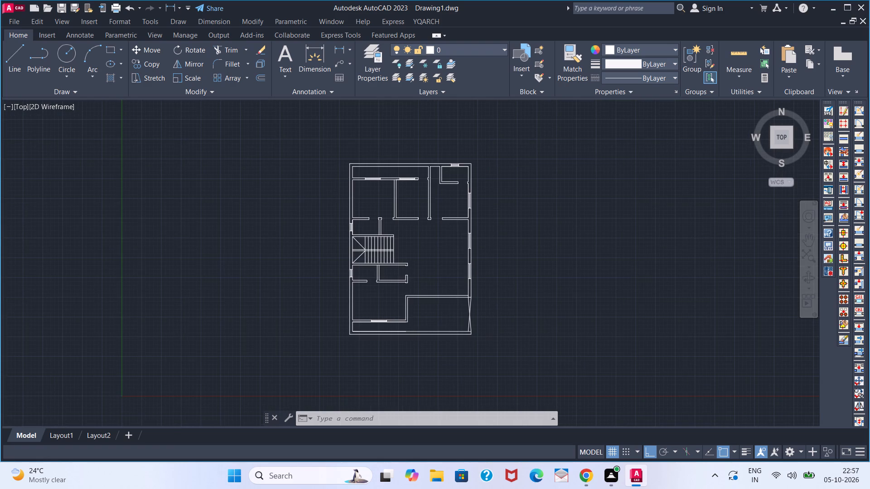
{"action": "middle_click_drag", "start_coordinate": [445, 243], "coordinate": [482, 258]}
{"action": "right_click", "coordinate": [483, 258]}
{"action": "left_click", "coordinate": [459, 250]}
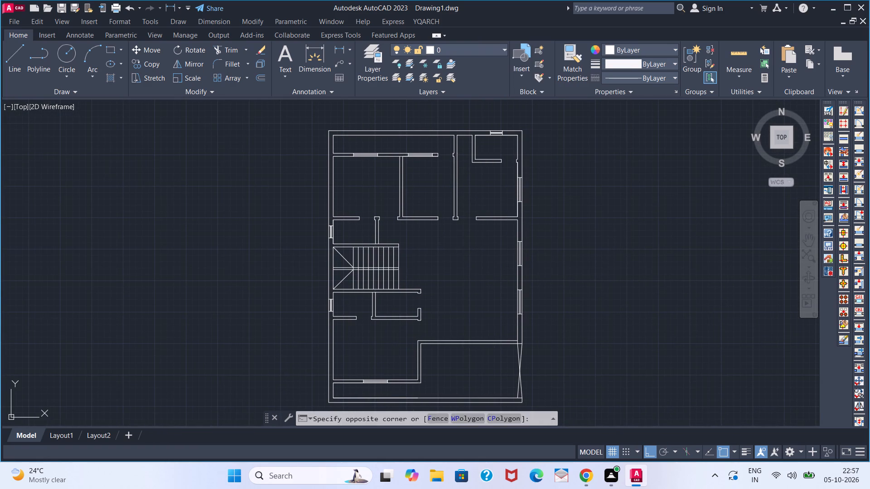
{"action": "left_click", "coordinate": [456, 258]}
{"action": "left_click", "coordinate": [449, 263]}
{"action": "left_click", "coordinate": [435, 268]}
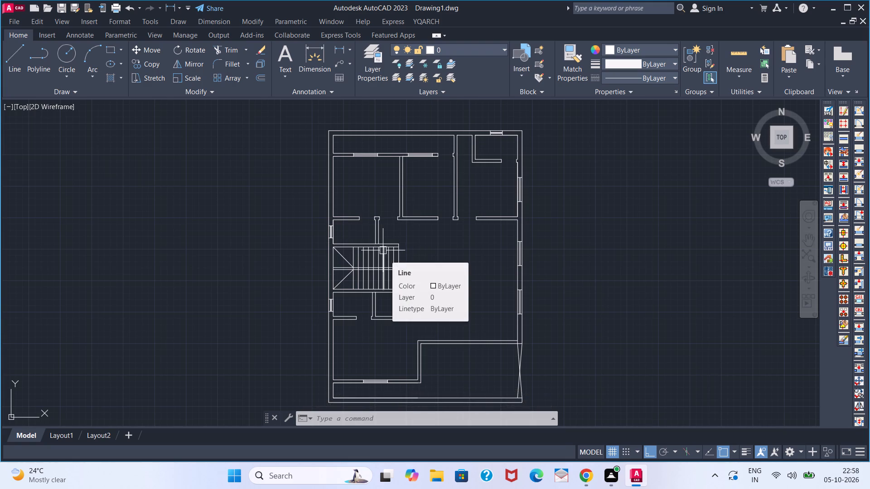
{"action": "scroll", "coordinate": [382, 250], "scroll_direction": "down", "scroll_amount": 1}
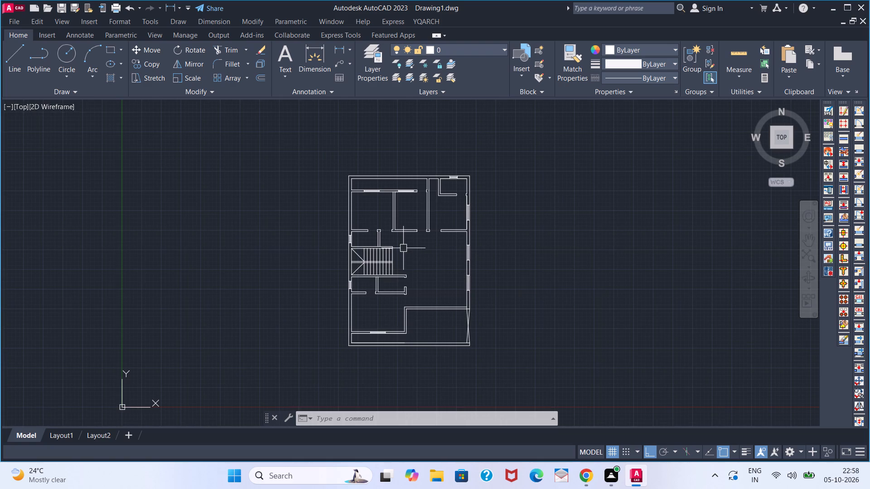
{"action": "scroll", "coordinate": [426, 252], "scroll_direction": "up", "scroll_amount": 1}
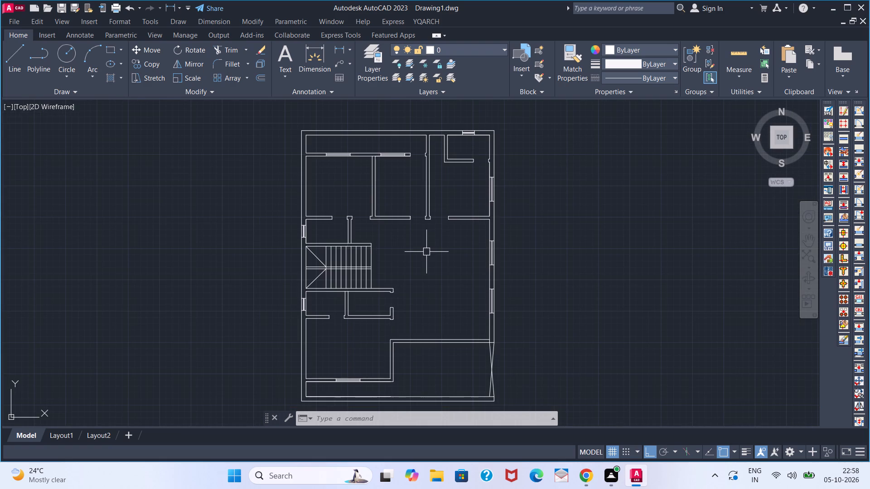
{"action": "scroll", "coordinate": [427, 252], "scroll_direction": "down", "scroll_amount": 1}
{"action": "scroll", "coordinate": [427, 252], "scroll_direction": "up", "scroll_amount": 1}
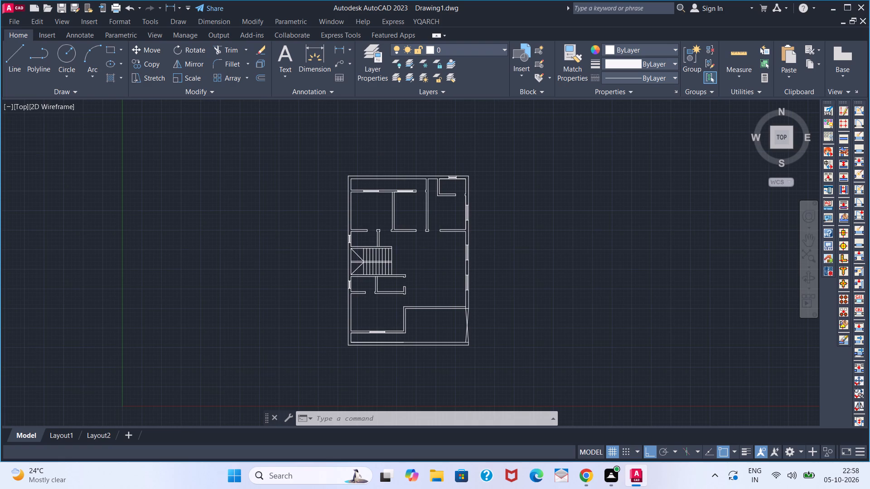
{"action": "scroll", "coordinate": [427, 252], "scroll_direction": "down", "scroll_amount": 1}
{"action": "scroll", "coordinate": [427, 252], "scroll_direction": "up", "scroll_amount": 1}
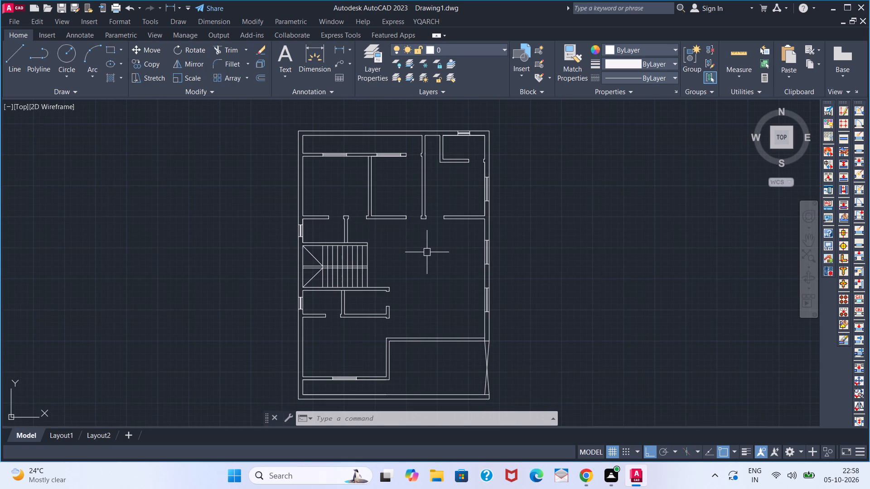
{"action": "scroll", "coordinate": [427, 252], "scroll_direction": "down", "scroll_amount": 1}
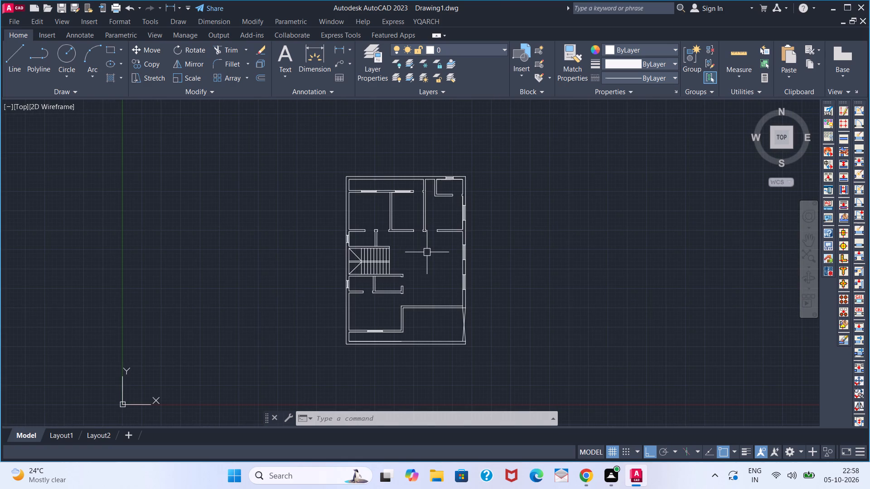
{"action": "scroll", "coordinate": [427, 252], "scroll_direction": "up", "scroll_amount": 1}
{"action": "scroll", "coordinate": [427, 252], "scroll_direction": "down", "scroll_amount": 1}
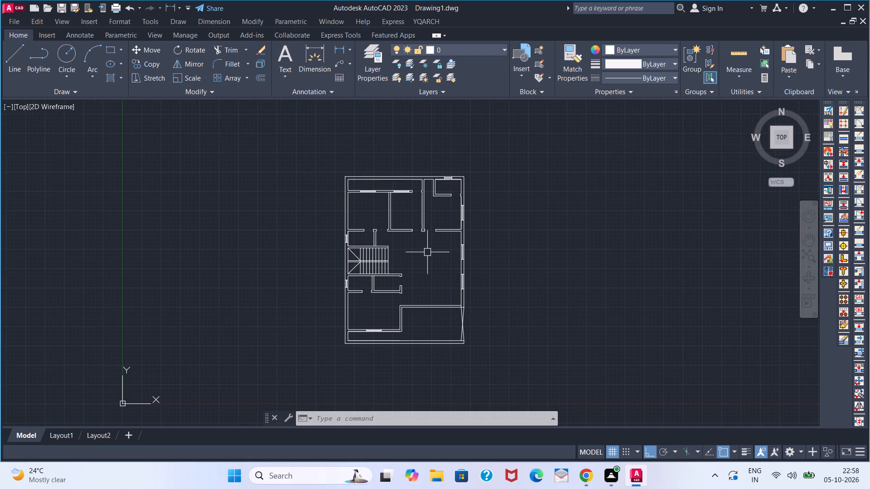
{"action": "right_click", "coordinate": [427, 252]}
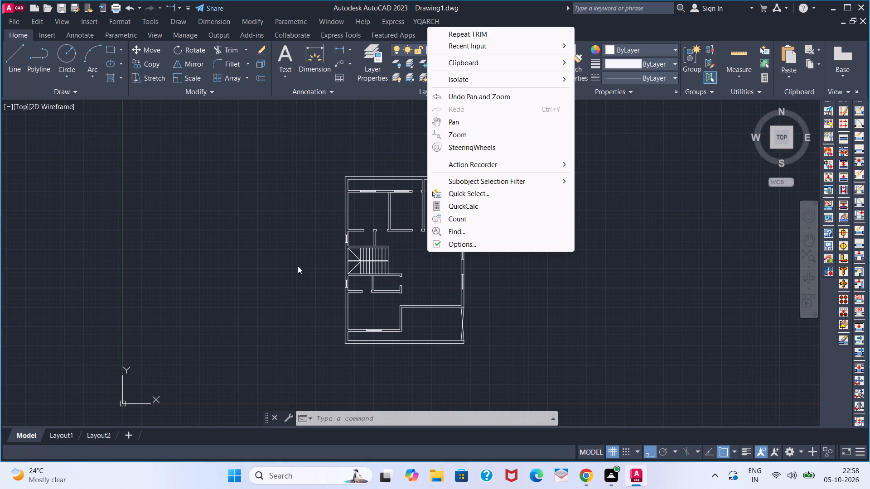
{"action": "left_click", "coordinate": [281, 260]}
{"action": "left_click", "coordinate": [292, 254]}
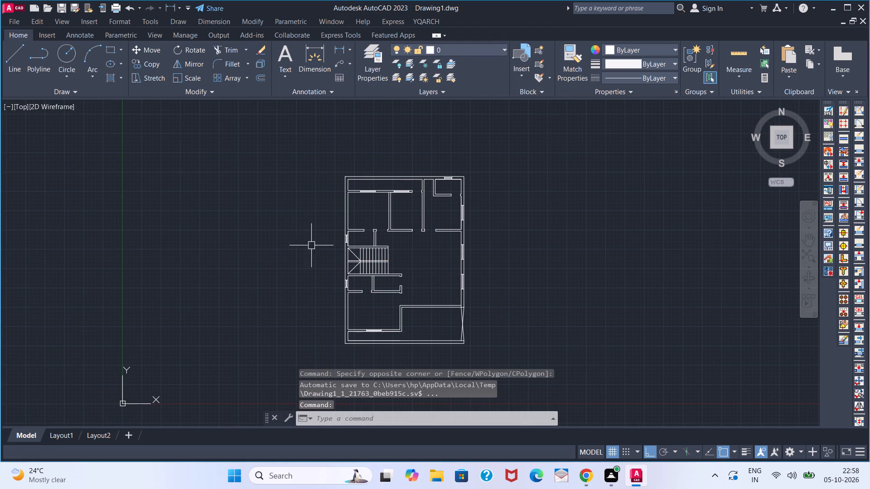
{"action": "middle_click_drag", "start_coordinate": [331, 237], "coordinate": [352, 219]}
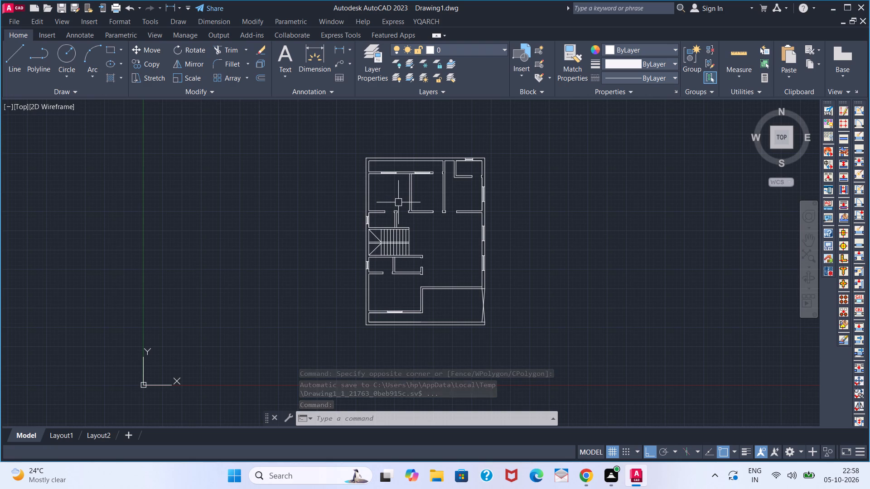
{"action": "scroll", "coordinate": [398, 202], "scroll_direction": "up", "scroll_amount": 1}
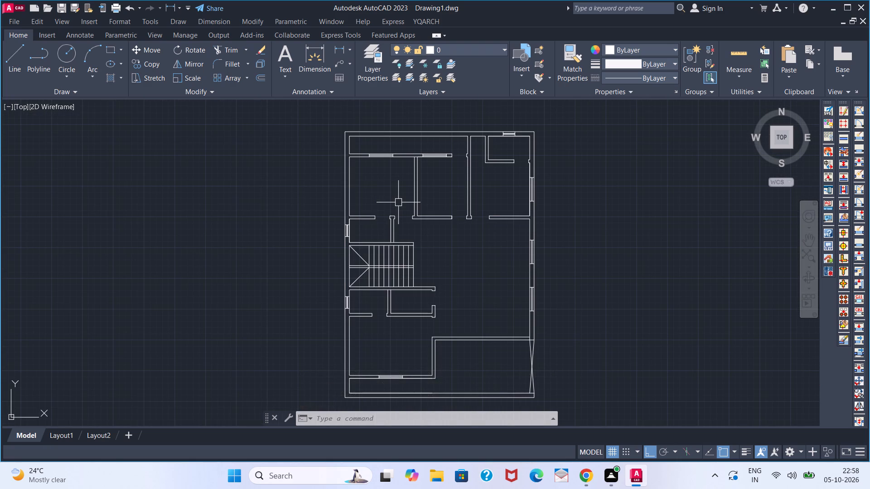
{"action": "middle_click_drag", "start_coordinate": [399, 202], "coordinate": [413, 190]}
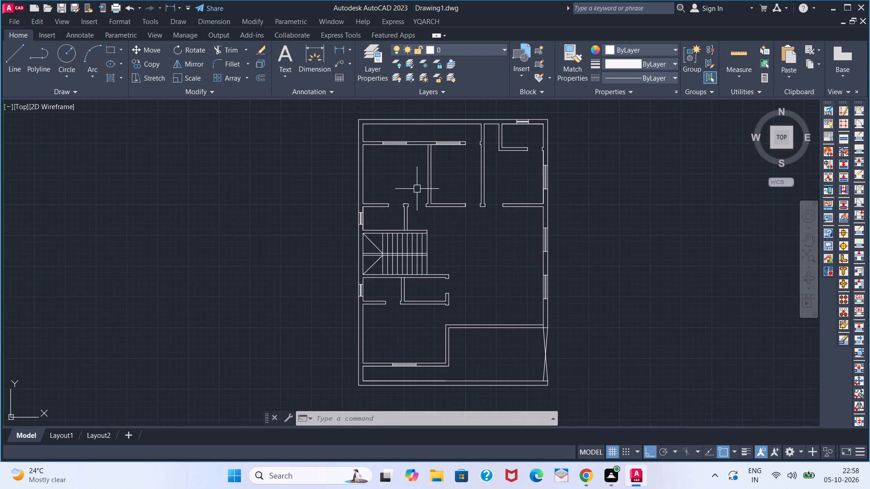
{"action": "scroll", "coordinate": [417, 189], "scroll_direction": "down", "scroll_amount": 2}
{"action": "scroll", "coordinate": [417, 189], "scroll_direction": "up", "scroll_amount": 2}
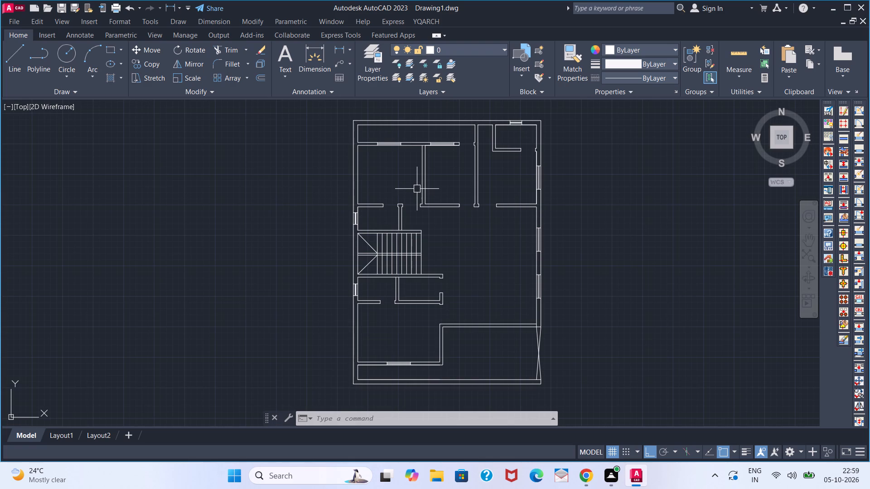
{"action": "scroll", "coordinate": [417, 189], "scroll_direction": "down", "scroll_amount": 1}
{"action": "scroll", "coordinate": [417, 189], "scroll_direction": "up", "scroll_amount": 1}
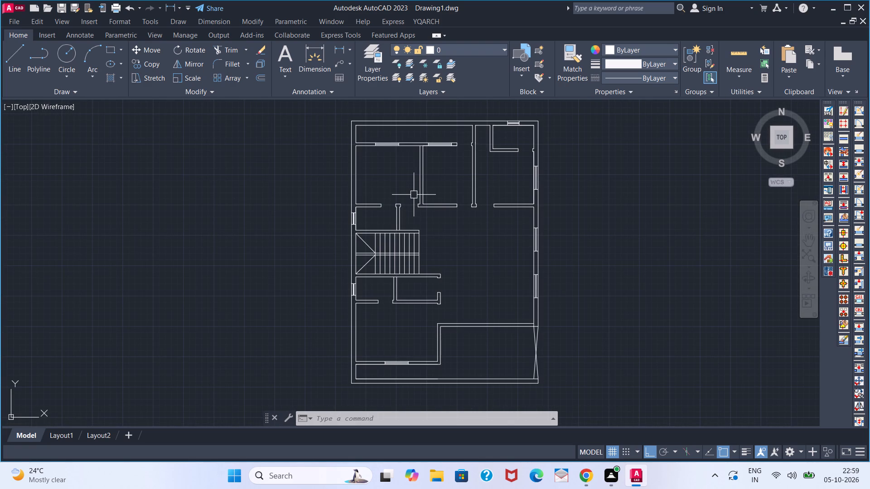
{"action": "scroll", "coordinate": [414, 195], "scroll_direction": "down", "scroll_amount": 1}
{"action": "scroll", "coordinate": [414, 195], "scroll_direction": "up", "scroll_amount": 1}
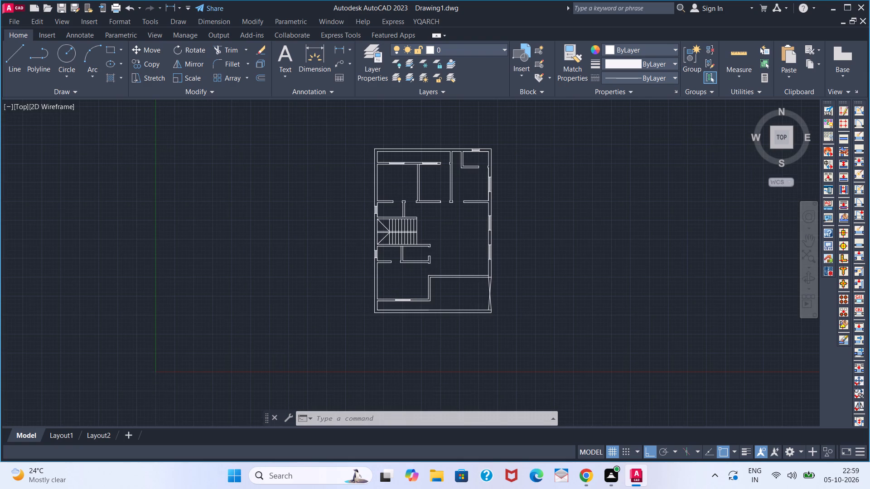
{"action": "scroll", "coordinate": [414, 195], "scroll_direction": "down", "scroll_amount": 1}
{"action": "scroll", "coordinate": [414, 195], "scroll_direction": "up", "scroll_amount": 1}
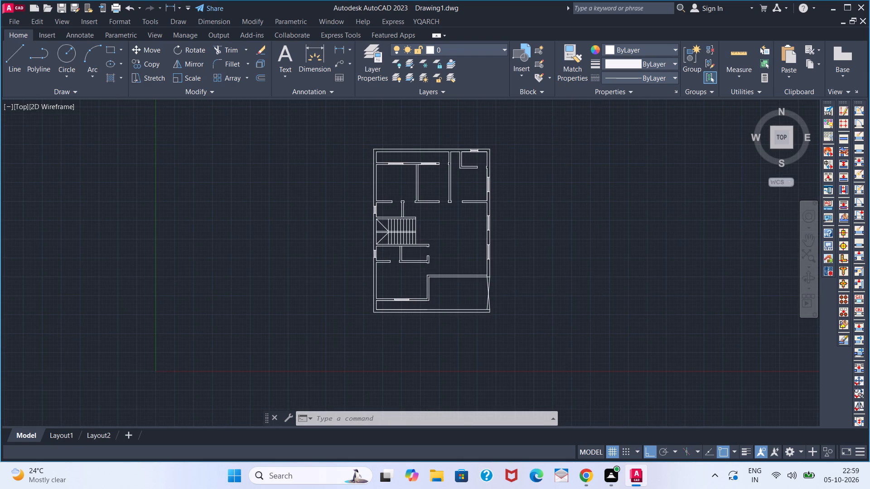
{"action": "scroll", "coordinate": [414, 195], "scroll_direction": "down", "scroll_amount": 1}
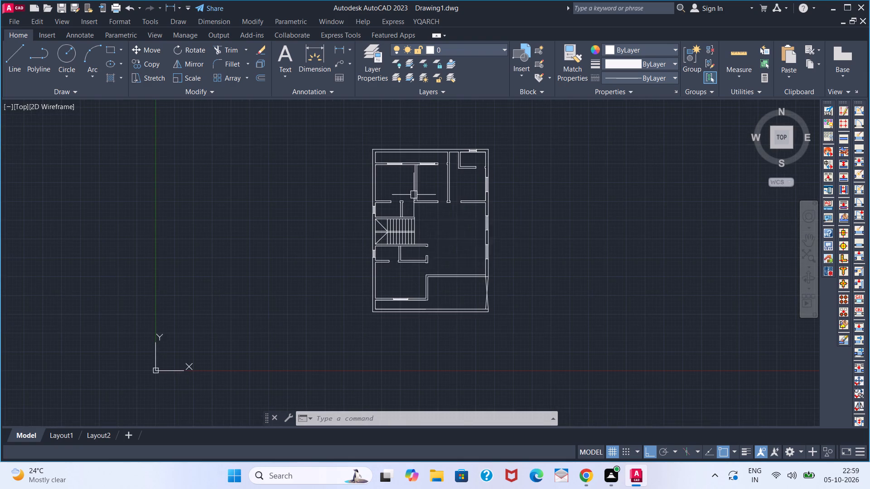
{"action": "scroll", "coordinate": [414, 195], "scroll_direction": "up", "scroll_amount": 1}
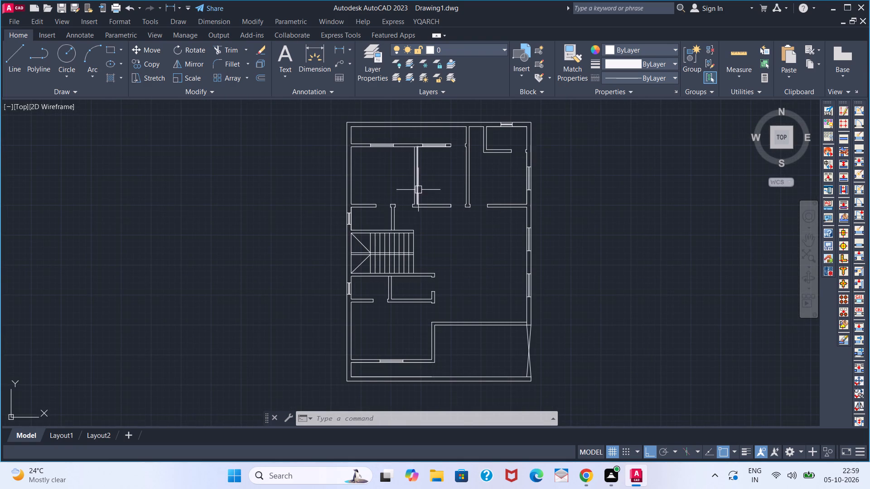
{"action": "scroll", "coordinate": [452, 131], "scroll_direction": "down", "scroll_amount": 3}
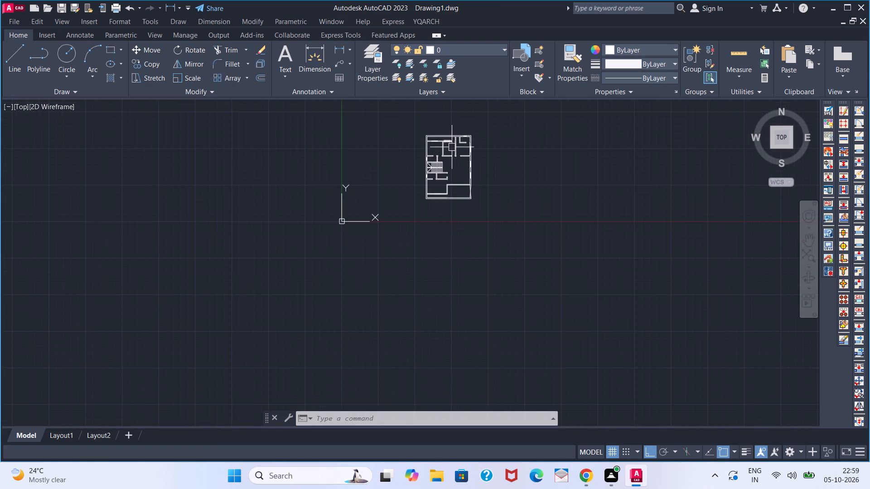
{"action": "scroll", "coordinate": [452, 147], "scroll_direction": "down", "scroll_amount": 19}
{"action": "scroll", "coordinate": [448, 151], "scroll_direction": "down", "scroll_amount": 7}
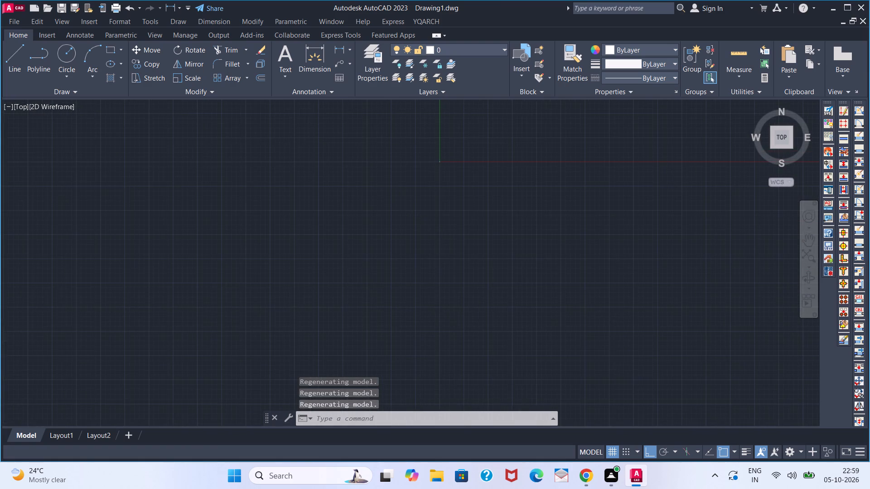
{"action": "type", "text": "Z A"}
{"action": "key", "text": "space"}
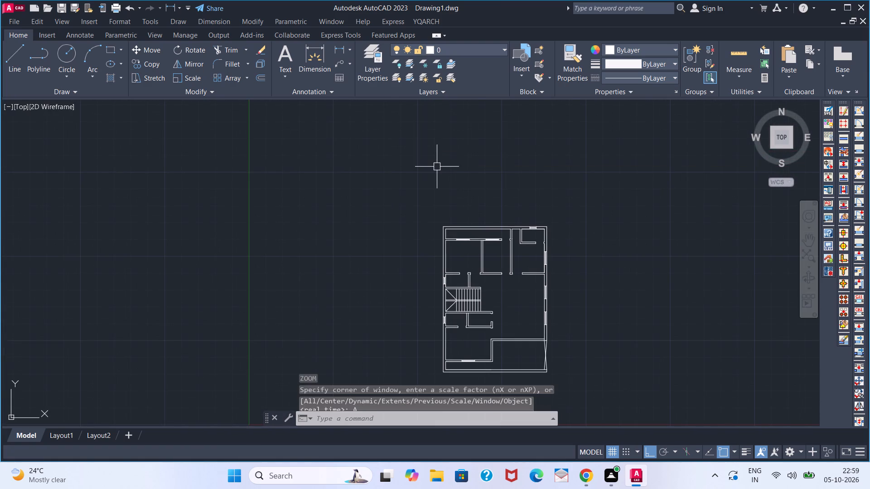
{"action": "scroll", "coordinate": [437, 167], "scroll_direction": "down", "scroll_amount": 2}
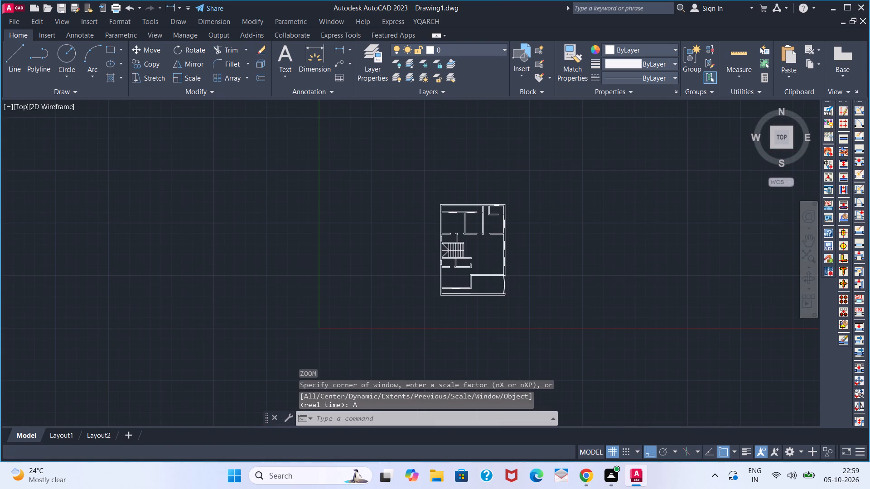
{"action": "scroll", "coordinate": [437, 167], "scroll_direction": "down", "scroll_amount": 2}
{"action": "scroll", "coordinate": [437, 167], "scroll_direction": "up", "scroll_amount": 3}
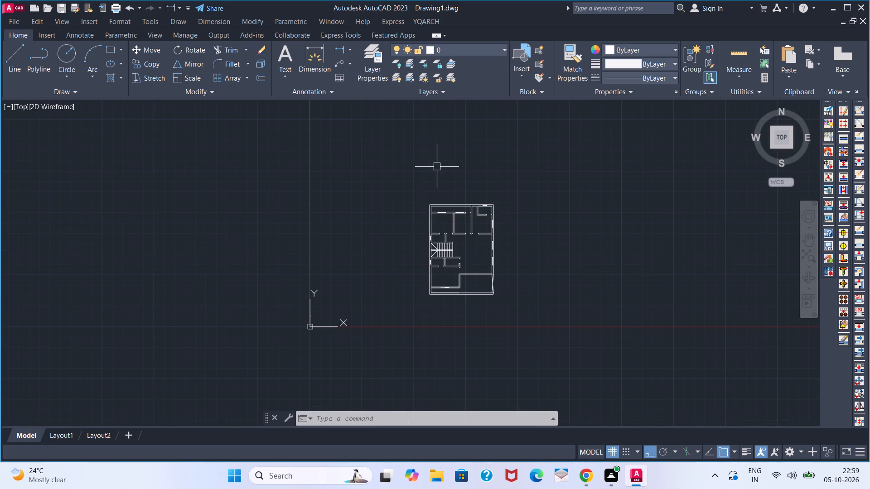
Examine the floor plan's southern rooms, stair area and northern rooms, including their door openings.
{"action": "middle_click_drag", "start_coordinate": [443, 208], "coordinate": [425, 182]}
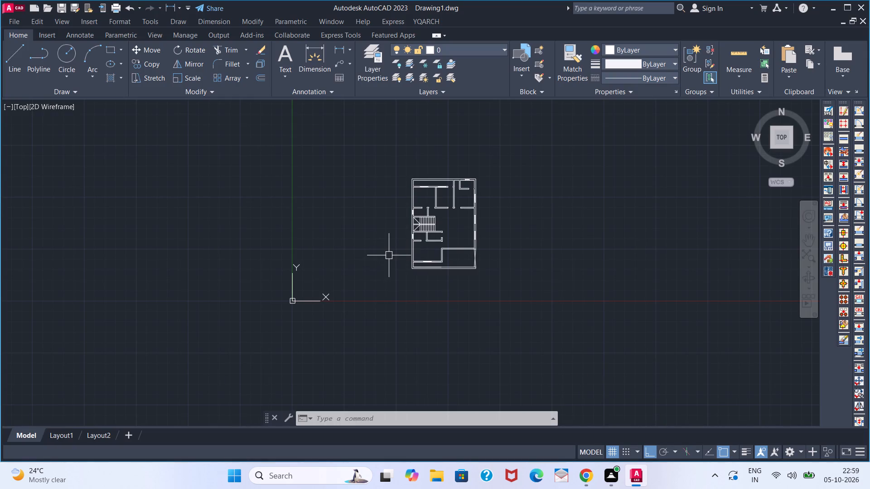
{"action": "scroll", "coordinate": [401, 246], "scroll_direction": "up", "scroll_amount": 1}
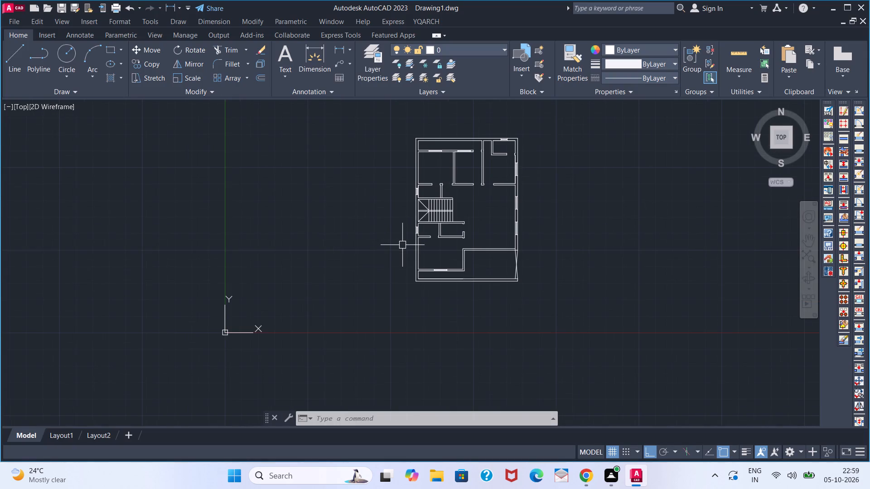
{"action": "scroll", "coordinate": [405, 240], "scroll_direction": "up", "scroll_amount": 1}
{"action": "middle_click_drag", "start_coordinate": [405, 240], "coordinate": [290, 264]}
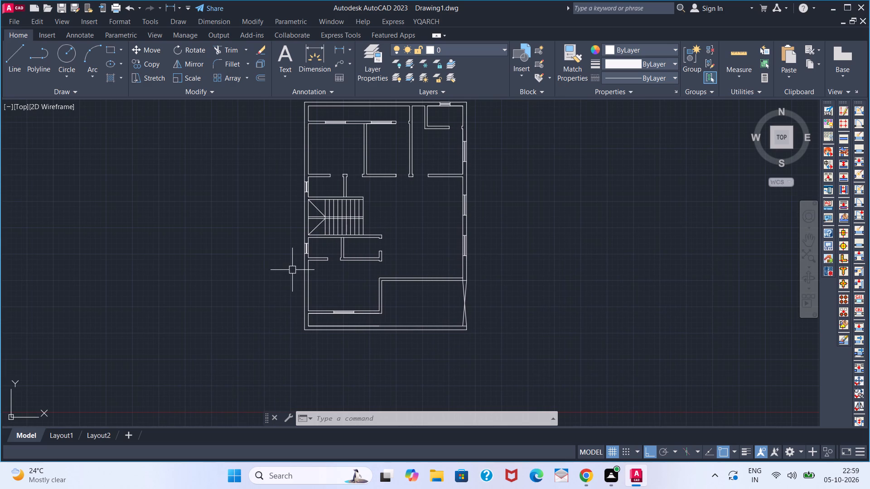
{"action": "middle_click_drag", "start_coordinate": [272, 263], "coordinate": [274, 292]}
{"action": "scroll", "coordinate": [275, 285], "scroll_direction": "up", "scroll_amount": 1}
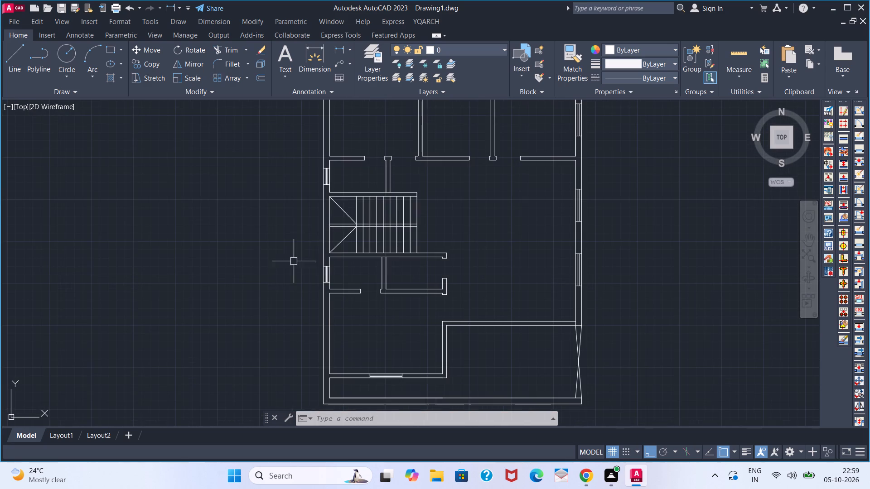
{"action": "scroll", "coordinate": [377, 200], "scroll_direction": "down", "scroll_amount": 1}
{"action": "middle_click_drag", "start_coordinate": [378, 189], "coordinate": [356, 257]}
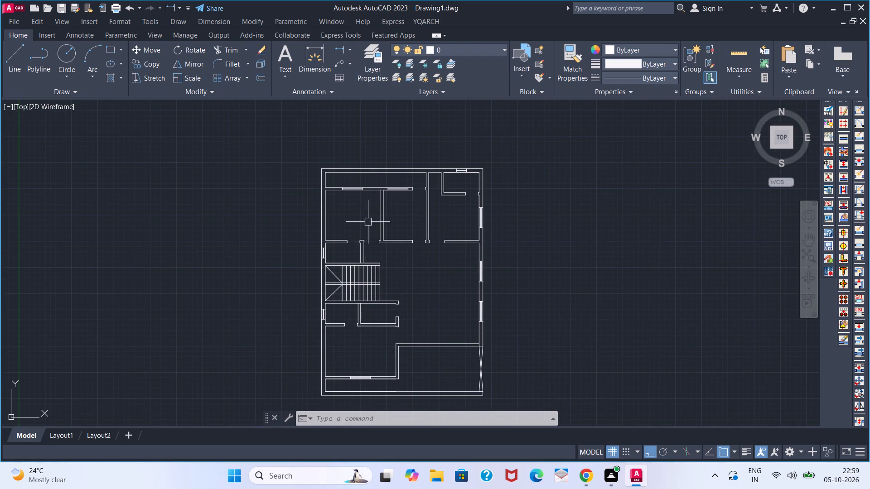
{"action": "scroll", "coordinate": [400, 197], "scroll_direction": "up", "scroll_amount": 1}
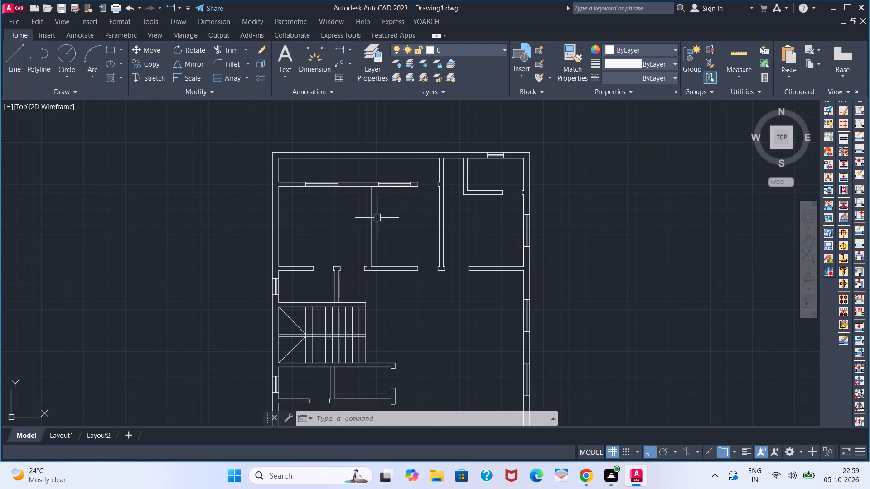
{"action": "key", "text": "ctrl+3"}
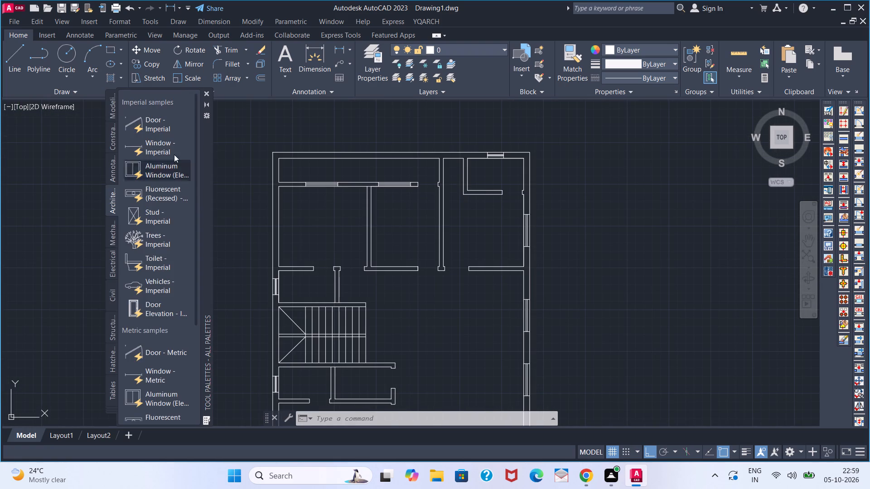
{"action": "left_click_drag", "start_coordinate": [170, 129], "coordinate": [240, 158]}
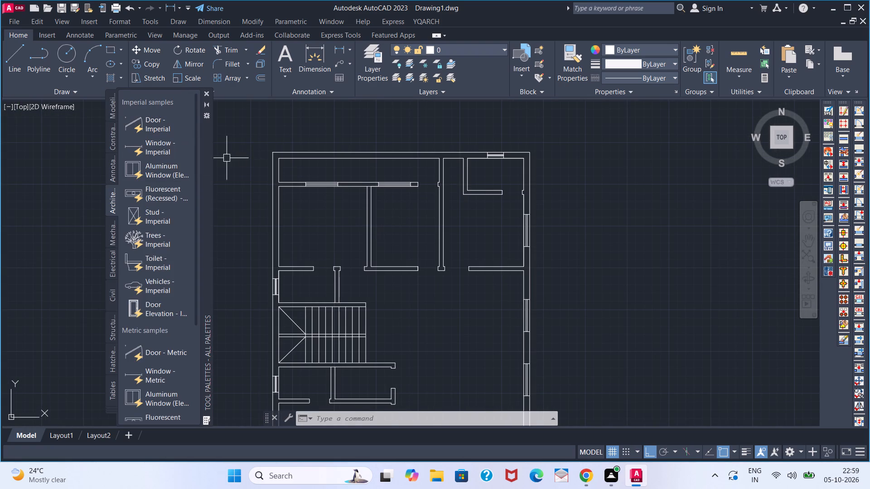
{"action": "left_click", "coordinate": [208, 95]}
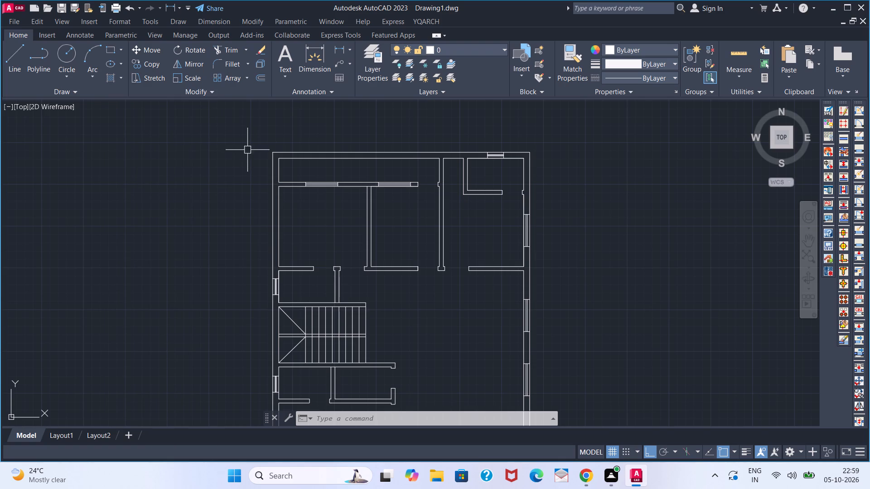
Insert the Door - Imperial block from the architectural tool palette in the empty space east of the floor plan.
{"action": "scroll", "coordinate": [211, 206], "scroll_direction": "down", "scroll_amount": 3}
{"action": "scroll", "coordinate": [211, 206], "scroll_direction": "up", "scroll_amount": 2}
{"action": "scroll", "coordinate": [263, 206], "scroll_direction": "up", "scroll_amount": 2}
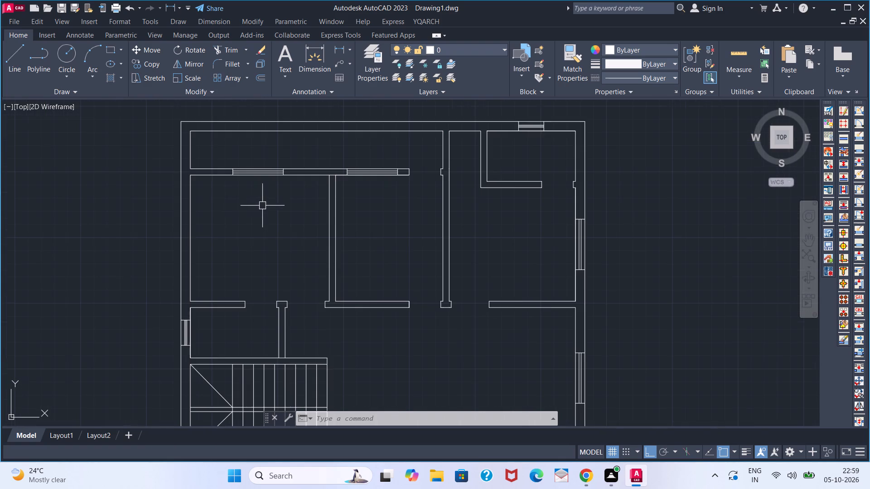
{"action": "key", "text": "ctrl+3"}
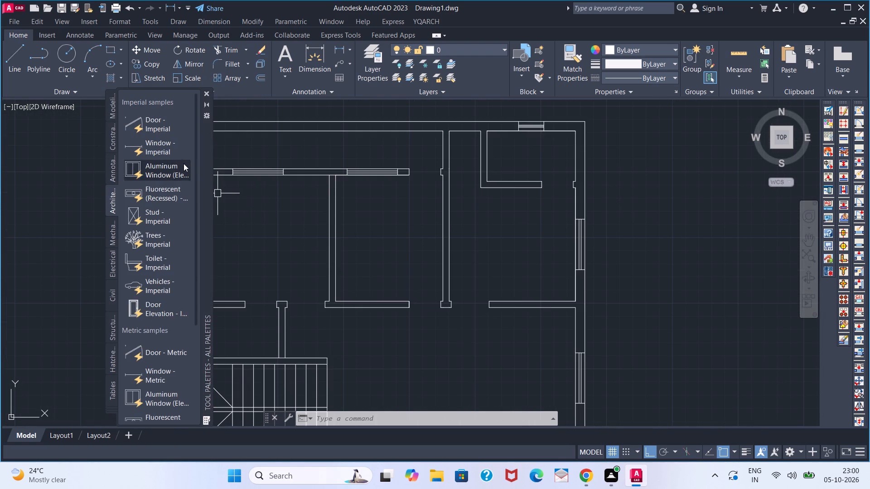
{"action": "left_click_drag", "start_coordinate": [149, 131], "coordinate": [338, 182]}
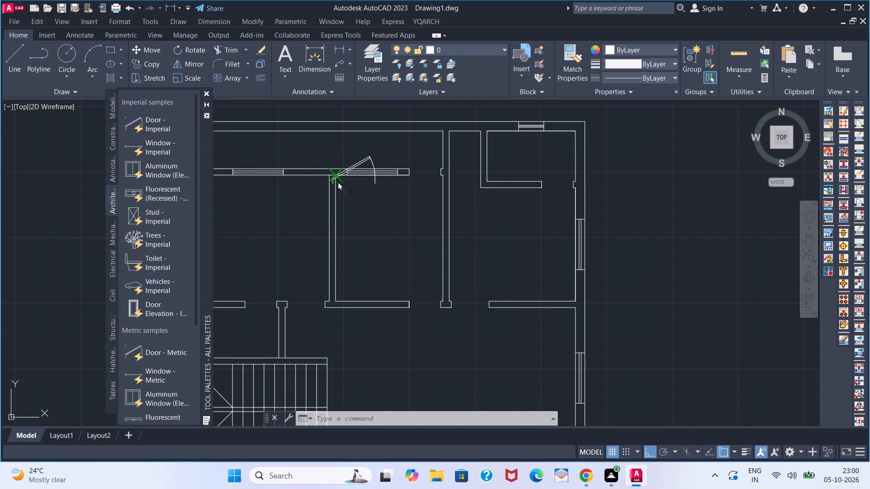
{"action": "left_click_drag", "start_coordinate": [338, 182], "coordinate": [625, 219]}
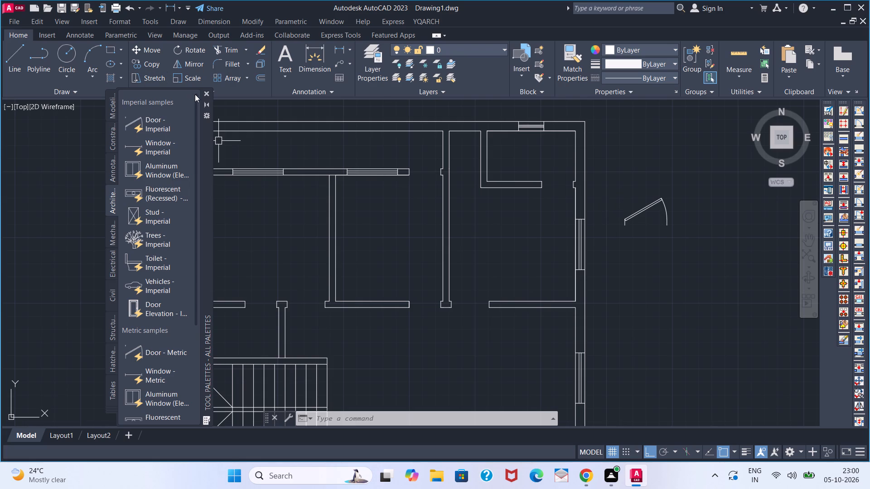
{"action": "left_click", "coordinate": [205, 96]}
Set the inserted door block's opening angle so its leaf stands perpendicular to the doorway with a quarter-circle swing.
{"action": "left_click", "coordinate": [649, 216]}
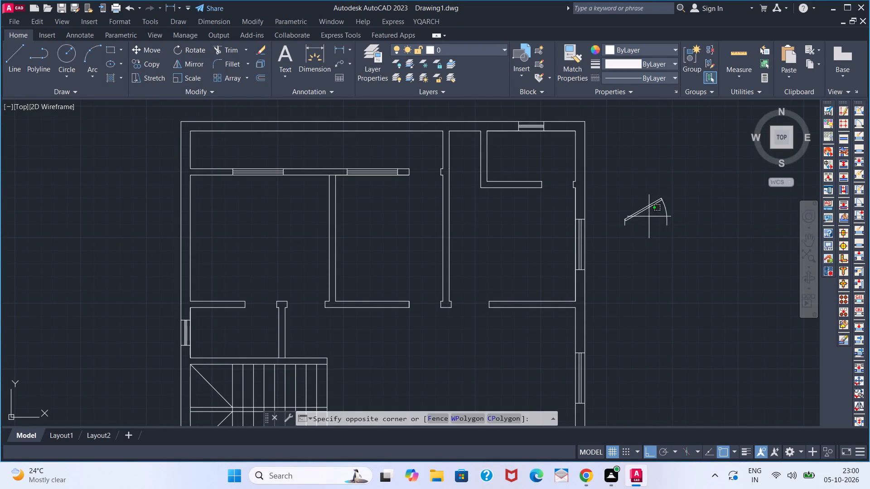
{"action": "left_click", "coordinate": [631, 217]}
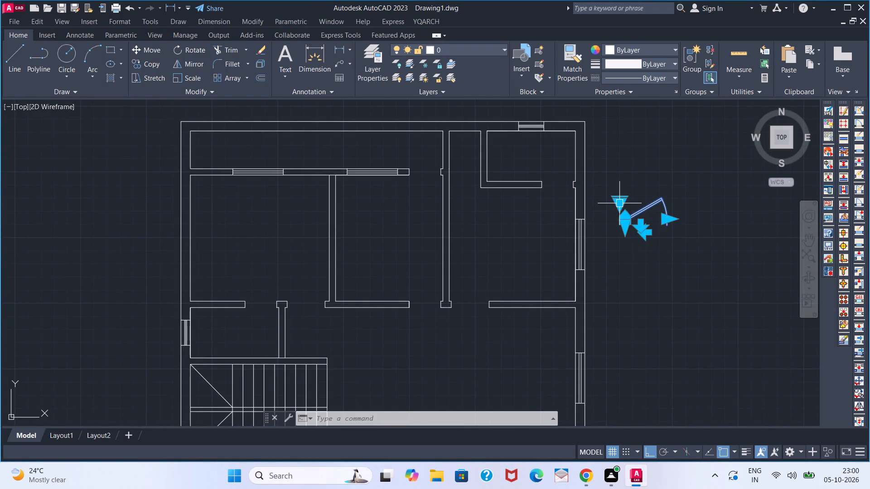
{"action": "left_click", "coordinate": [623, 207]}
{"action": "left_click", "coordinate": [653, 252]}
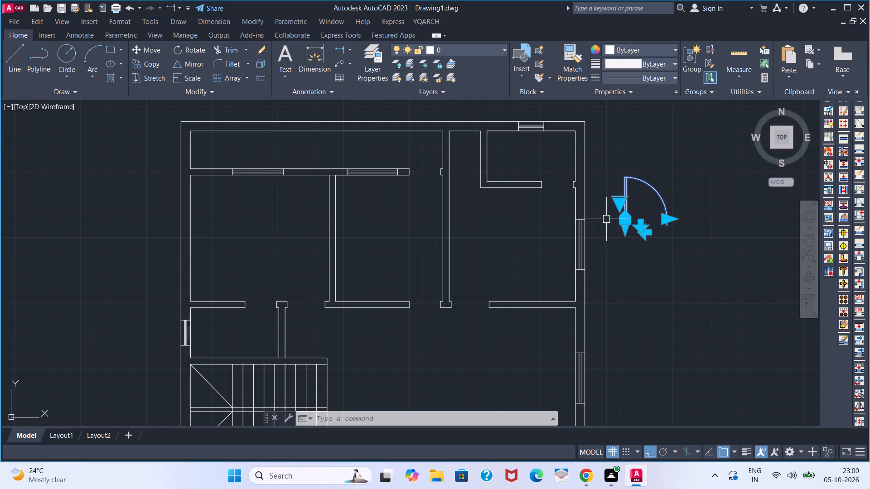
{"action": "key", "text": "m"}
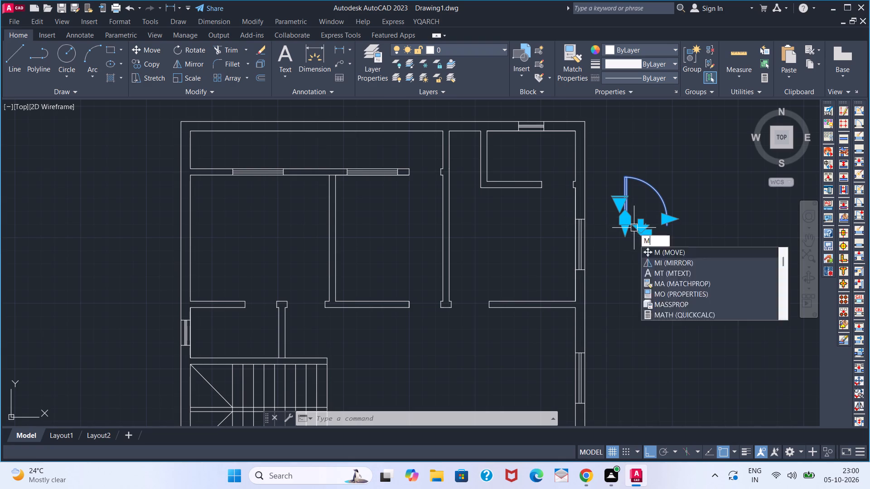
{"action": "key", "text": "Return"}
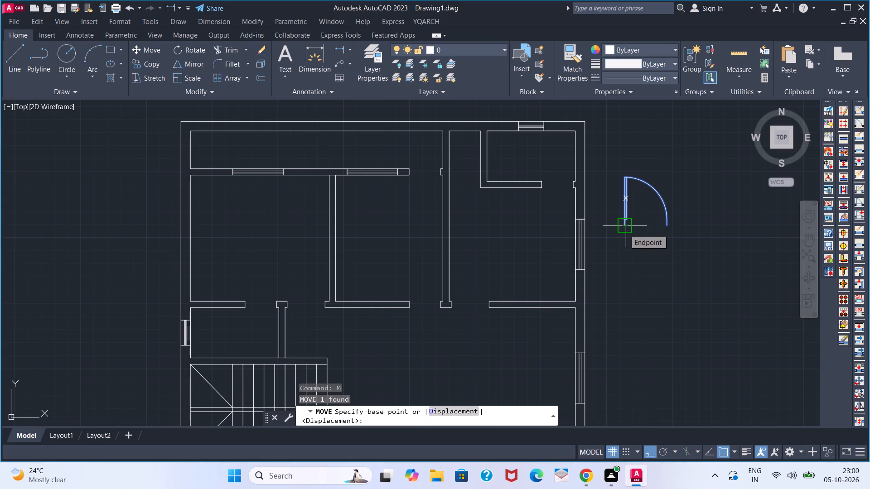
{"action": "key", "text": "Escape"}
Copy the door by its lower hinge corner, with Ortho off, to the partition stub beside the northeast room's southern opening.
{"action": "left_click", "coordinate": [627, 217]}
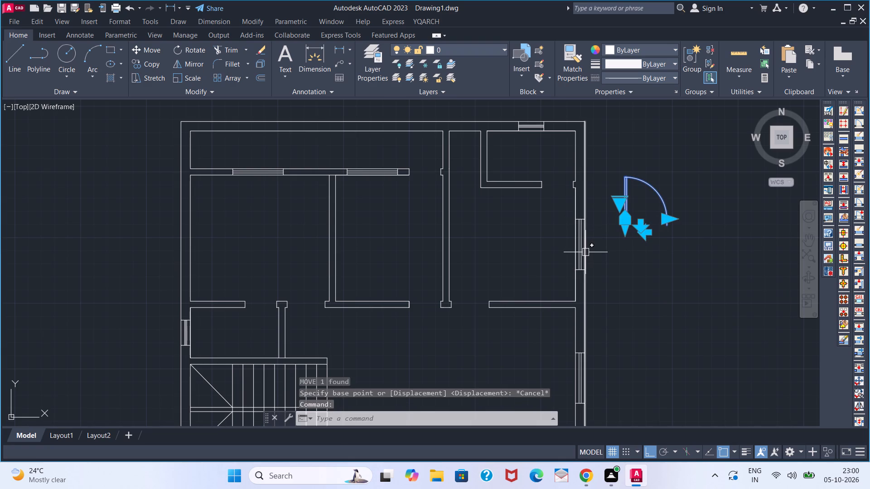
{"action": "key", "text": "c"}
{"action": "left_click", "coordinate": [617, 288]}
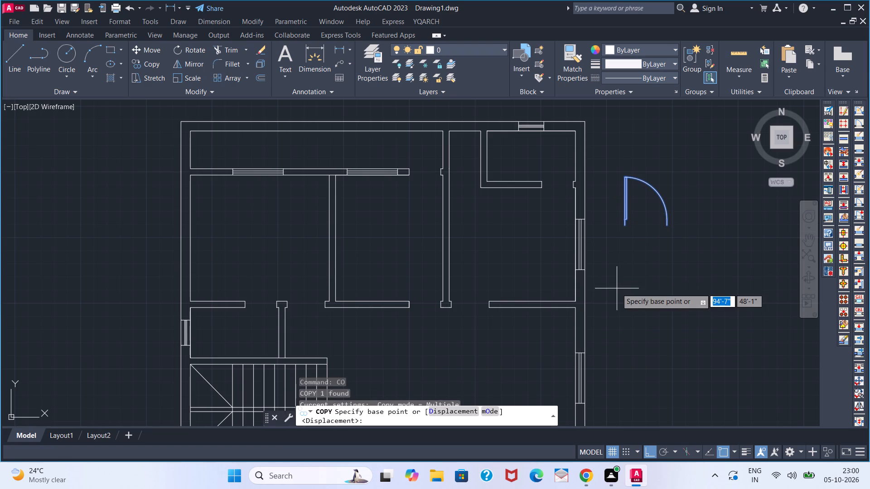
{"action": "left_click", "coordinate": [624, 231]}
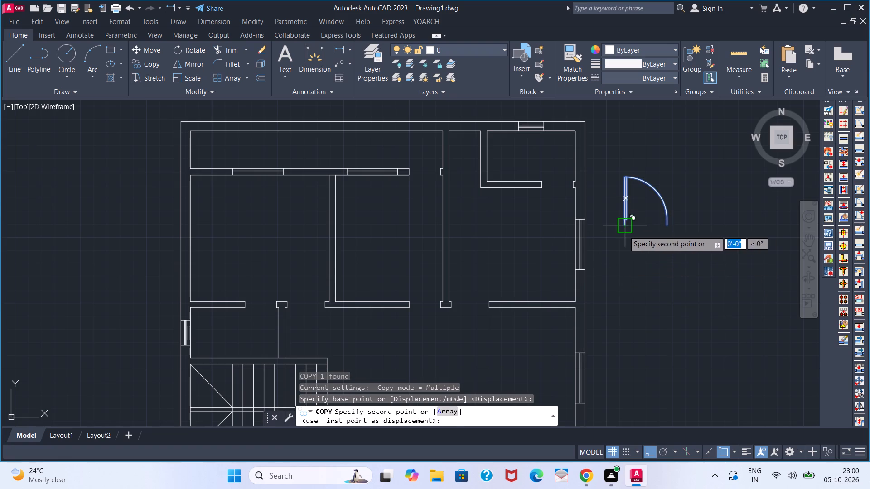
{"action": "scroll", "coordinate": [466, 312], "scroll_direction": "up", "scroll_amount": 2}
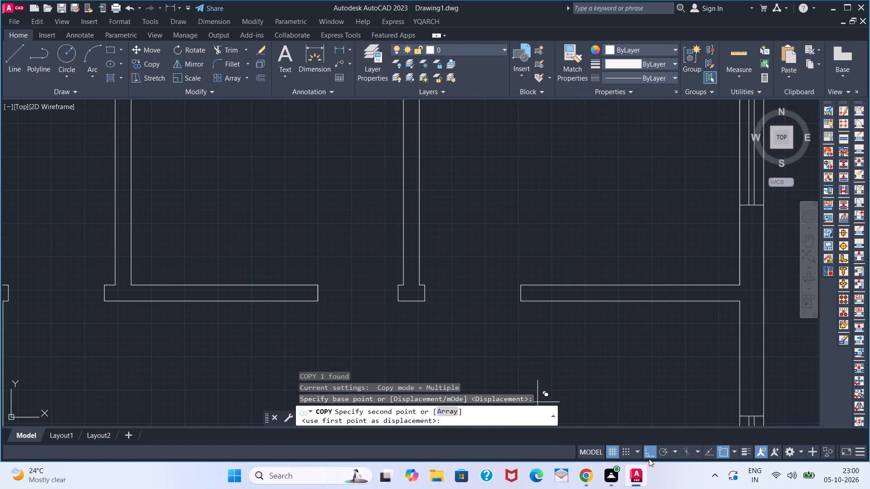
{"action": "left_click", "coordinate": [649, 459]}
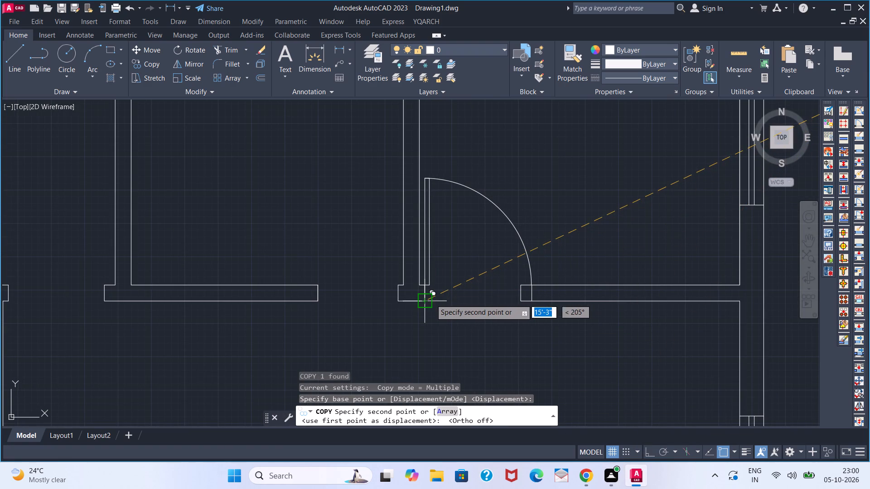
{"action": "left_click", "coordinate": [431, 299]}
{"action": "key", "text": "space"}
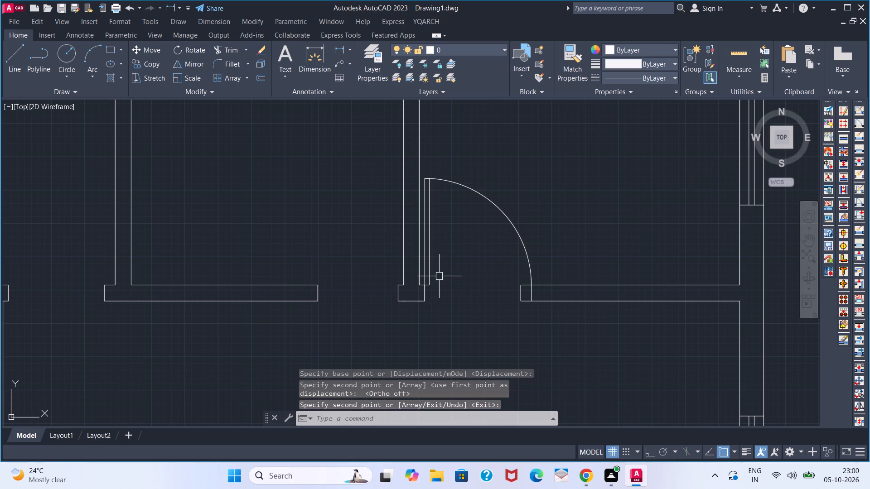
Scale the copied door down about its hinge corner to fit the width of the northeast room's southern opening.
{"action": "left_click", "coordinate": [435, 274]}
{"action": "left_click", "coordinate": [429, 270]}
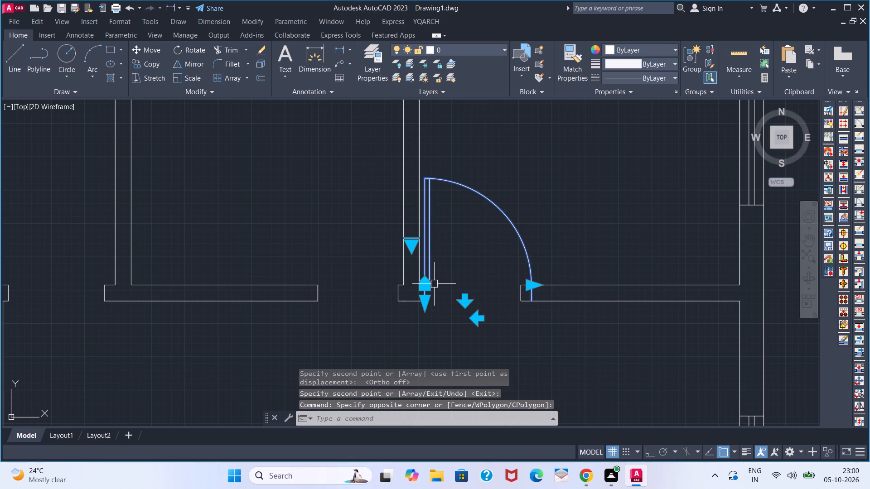
{"action": "key", "text": "s"}
{"action": "type", "text": "C"}
{"action": "key", "text": "space"}
{"action": "left_click", "coordinate": [430, 303]}
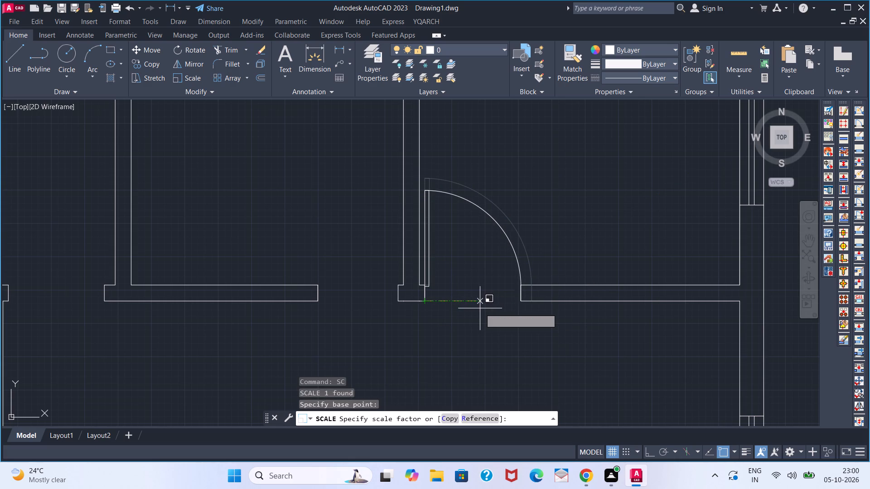
{"action": "left_click", "coordinate": [479, 308]}
{"action": "key", "text": "space"}
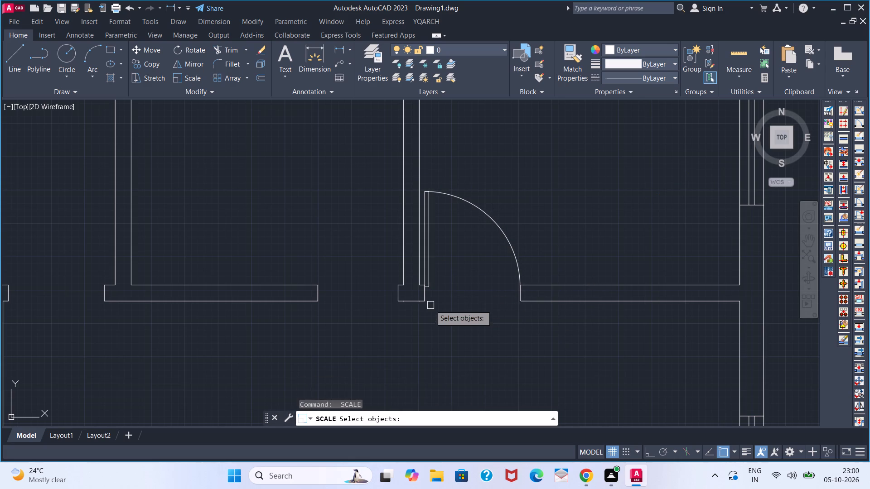
Mirror the northeast room's southern door about the partition stub's vertical centreline with Ortho on, keeping the original, into the middle room's opening.
{"action": "key", "text": "space"}
{"action": "scroll", "coordinate": [483, 266], "scroll_direction": "down", "scroll_amount": 2}
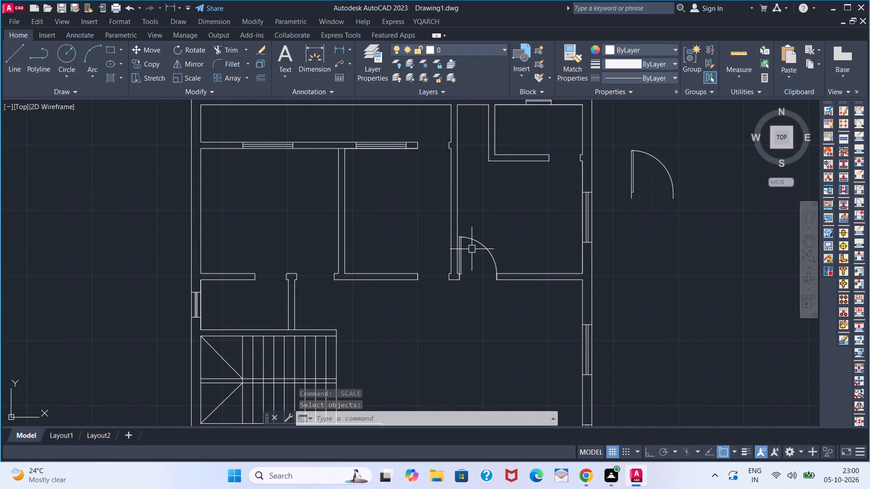
{"action": "scroll", "coordinate": [472, 249], "scroll_direction": "up", "scroll_amount": 1}
{"action": "left_click", "coordinate": [474, 246]}
{"action": "left_click", "coordinate": [474, 246]}
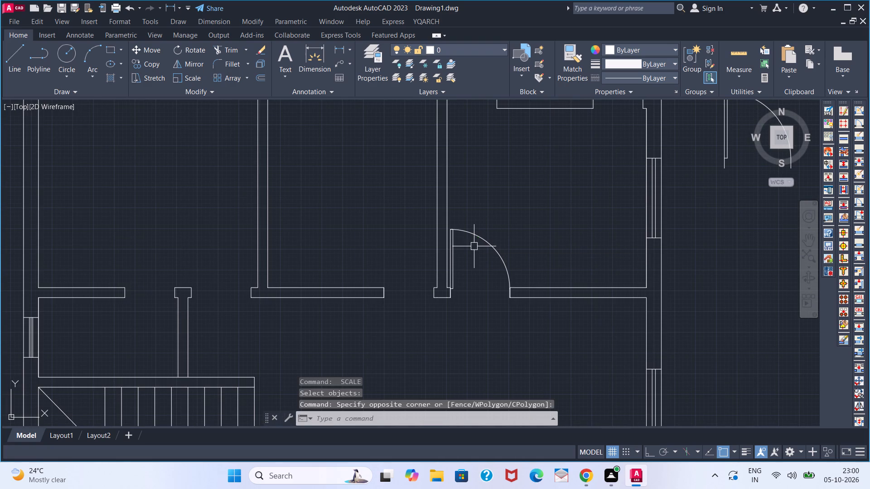
{"action": "scroll", "coordinate": [434, 288], "scroll_direction": "up", "scroll_amount": 1}
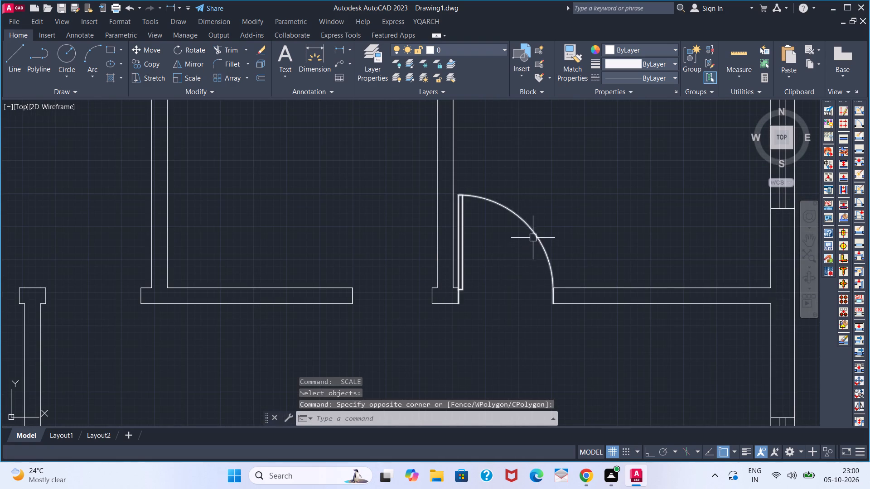
{"action": "left_click", "coordinate": [533, 237]}
{"action": "type", "text": "MI"}
{"action": "key", "text": "Return"}
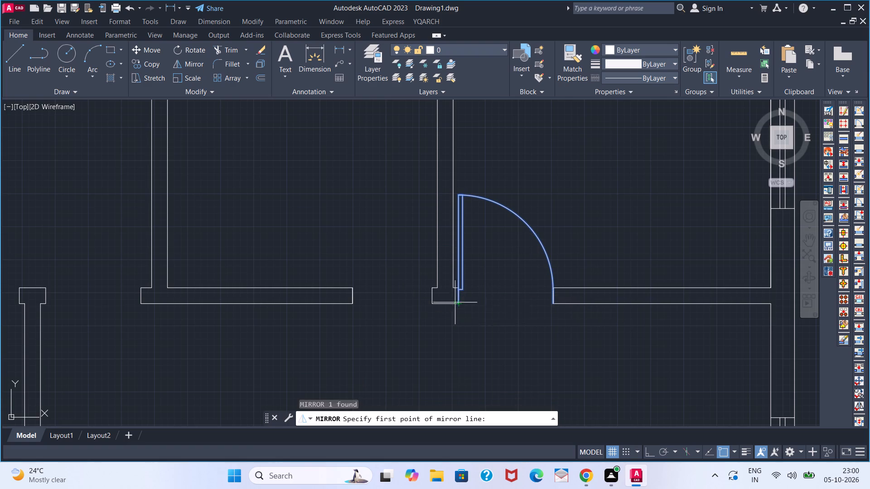
{"action": "left_click", "coordinate": [448, 301]}
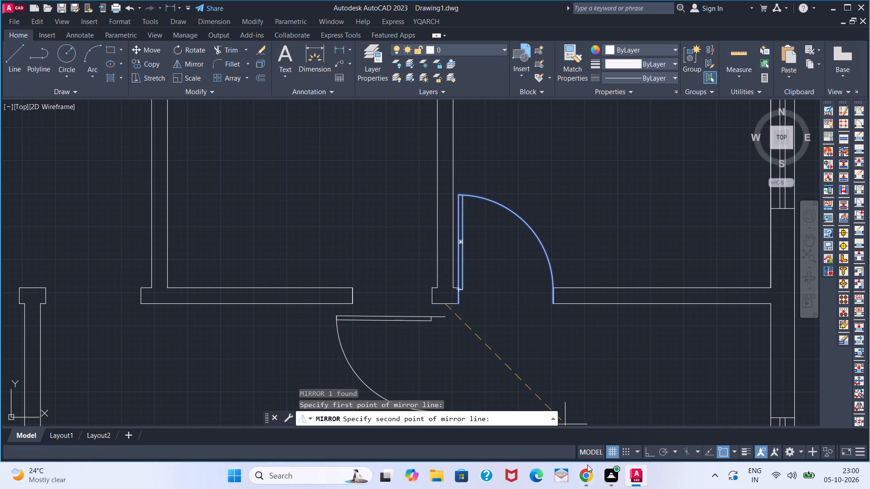
{"action": "left_click", "coordinate": [646, 451]}
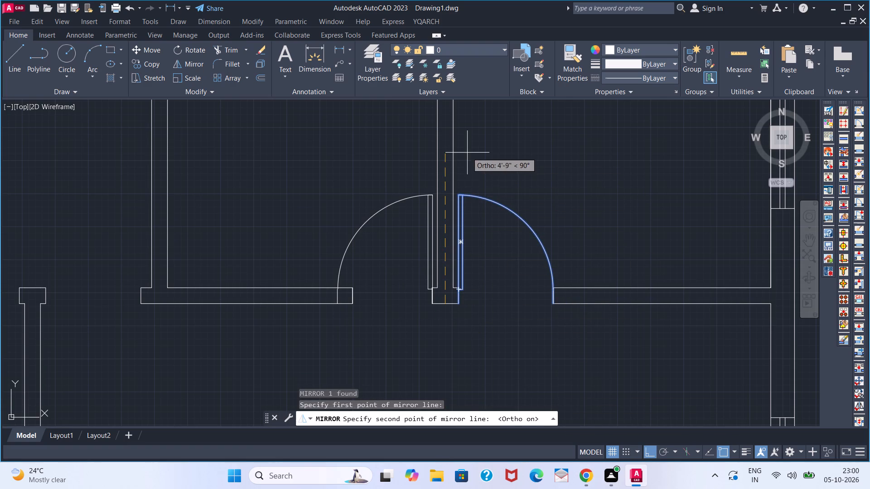
{"action": "left_click", "coordinate": [467, 153]}
{"action": "left_click_drag", "start_coordinate": [486, 191], "coordinate": [467, 153]}
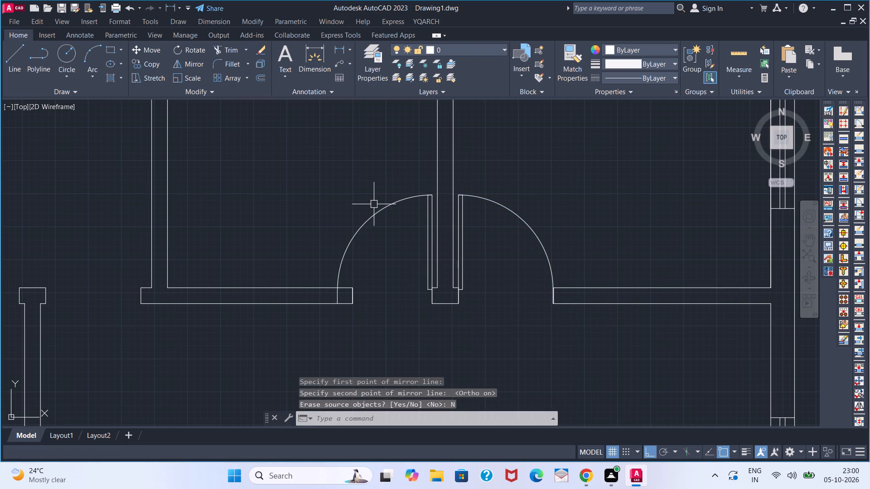
Scale the mirrored door down about its lower hinge corner to fit the width of the middle room's southern opening.
{"action": "left_click", "coordinate": [375, 207]}
{"action": "left_click", "coordinate": [400, 287]}
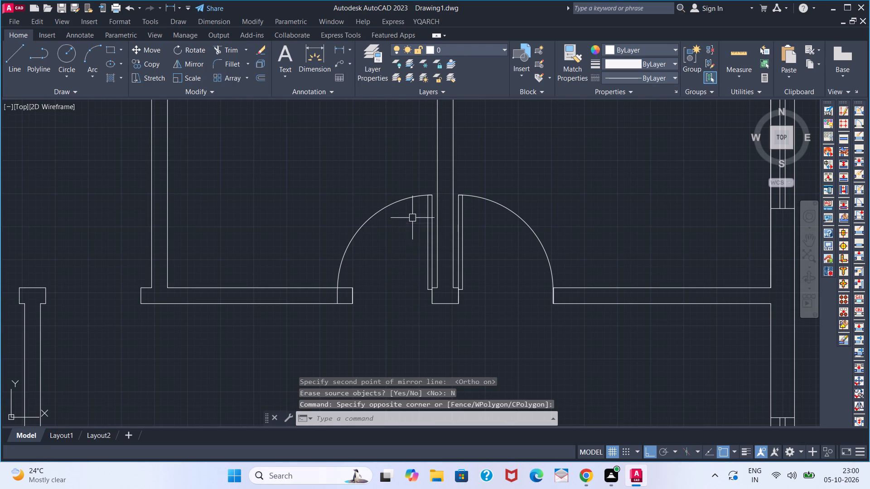
{"action": "left_click", "coordinate": [422, 198]}
{"action": "type", "text": "SC"}
{"action": "key", "text": "space"}
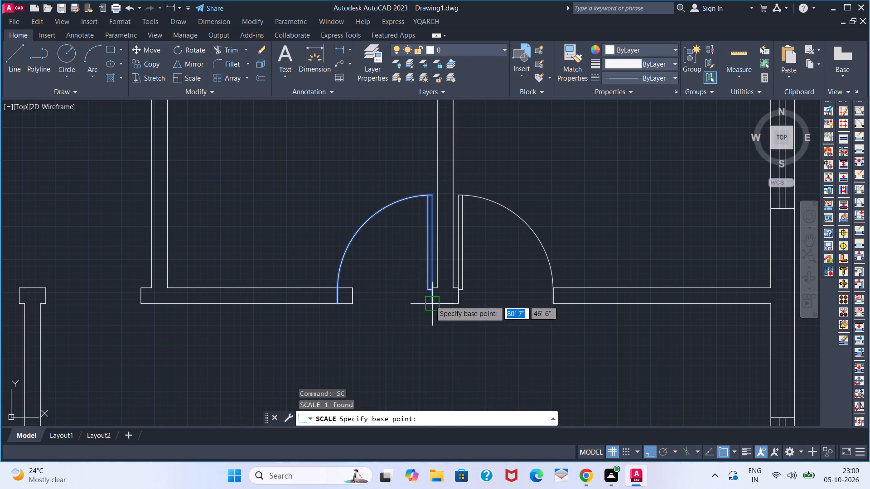
{"action": "left_click", "coordinate": [430, 301]}
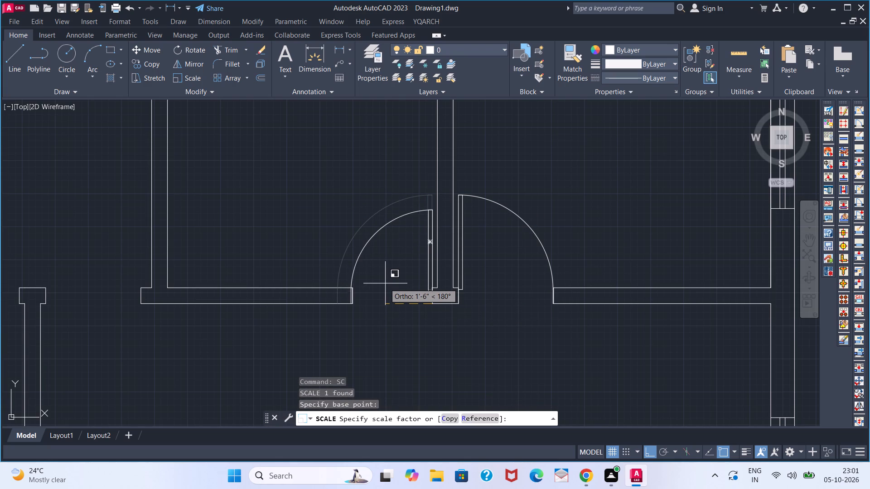
{"action": "left_click", "coordinate": [387, 283]}
{"action": "key", "text": "space"}
{"action": "middle_click_drag", "start_coordinate": [398, 296], "coordinate": [413, 316]}
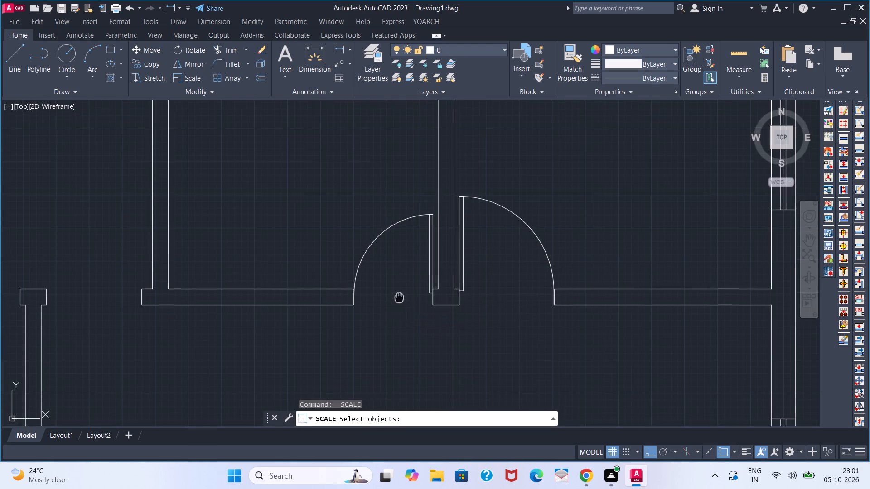
{"action": "middle_click_drag", "start_coordinate": [413, 316], "coordinate": [460, 363]}
{"action": "key", "text": "space"}
Copy the middle room's southern door by its lower hinge corner straight up to the opening in that room's northern wall.
{"action": "scroll", "coordinate": [454, 344], "scroll_direction": "down", "scroll_amount": 1}
{"action": "middle_click_drag", "start_coordinate": [454, 344], "coordinate": [453, 356]}
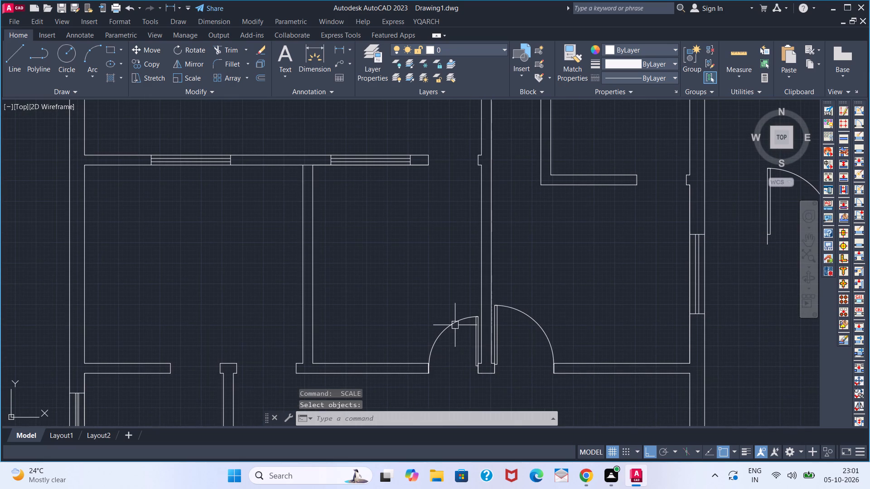
{"action": "left_click", "coordinate": [455, 325]}
{"action": "key", "text": "c"}
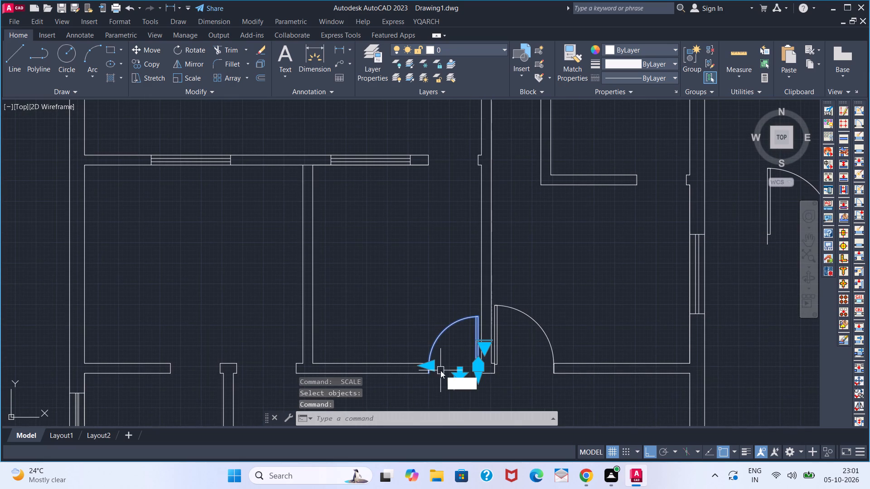
{"action": "key", "text": "o"}
{"action": "key", "text": "Return"}
{"action": "scroll", "coordinate": [470, 372], "scroll_direction": "up", "scroll_amount": 2}
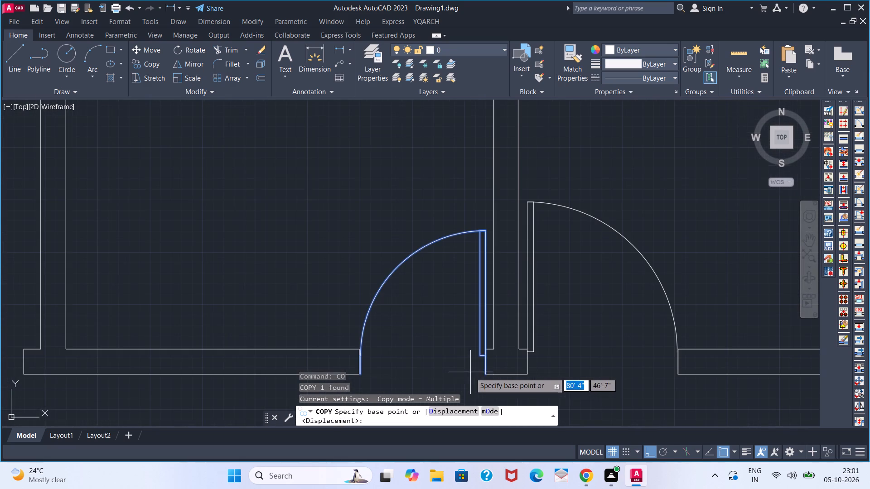
{"action": "left_click", "coordinate": [484, 382]}
{"action": "middle_click_drag", "start_coordinate": [470, 252], "coordinate": [459, 478]}
{"action": "middle_click_drag", "start_coordinate": [459, 315], "coordinate": [459, 362]}
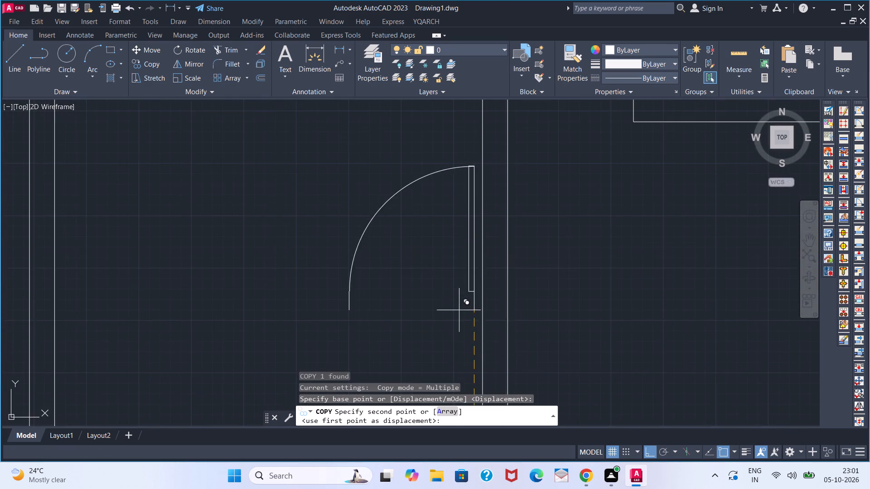
{"action": "middle_click_drag", "start_coordinate": [459, 362], "coordinate": [453, 488]}
{"action": "left_click", "coordinate": [463, 273]}
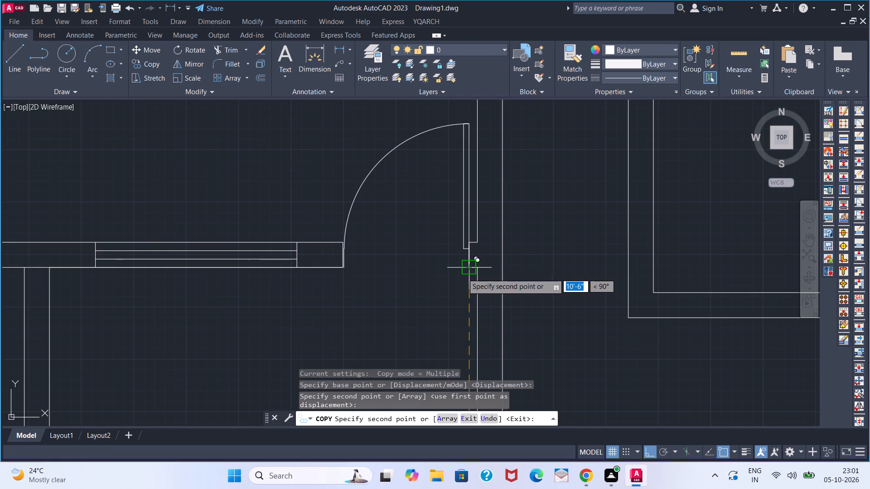
{"action": "key", "text": "space"}
Copy the middle room's northern door by its lower hinge corner, with Ortho off, to the east-wall stub at the small northeast corner room's opening.
{"action": "scroll", "coordinate": [455, 285], "scroll_direction": "down", "scroll_amount": 3}
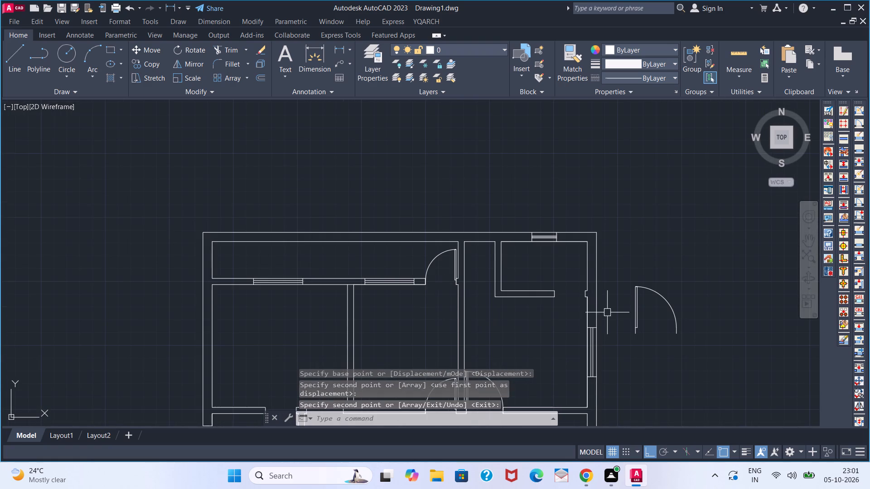
{"action": "scroll", "coordinate": [479, 325], "scroll_direction": "down", "scroll_amount": 2}
{"action": "middle_click_drag", "start_coordinate": [478, 322], "coordinate": [483, 293]}
{"action": "scroll", "coordinate": [464, 280], "scroll_direction": "up", "scroll_amount": 3}
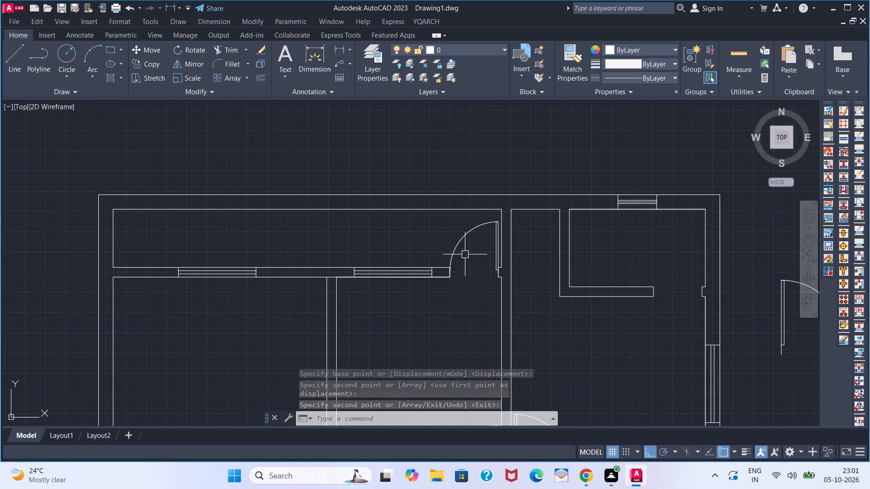
{"action": "left_click", "coordinate": [460, 244]}
{"action": "key", "text": "c"}
{"action": "key", "text": "o"}
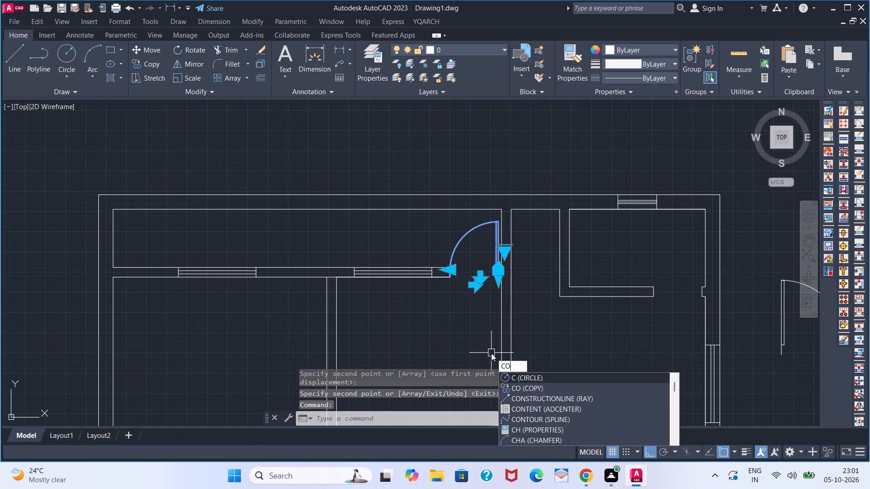
{"action": "key", "text": "Return"}
{"action": "left_click", "coordinate": [646, 455]}
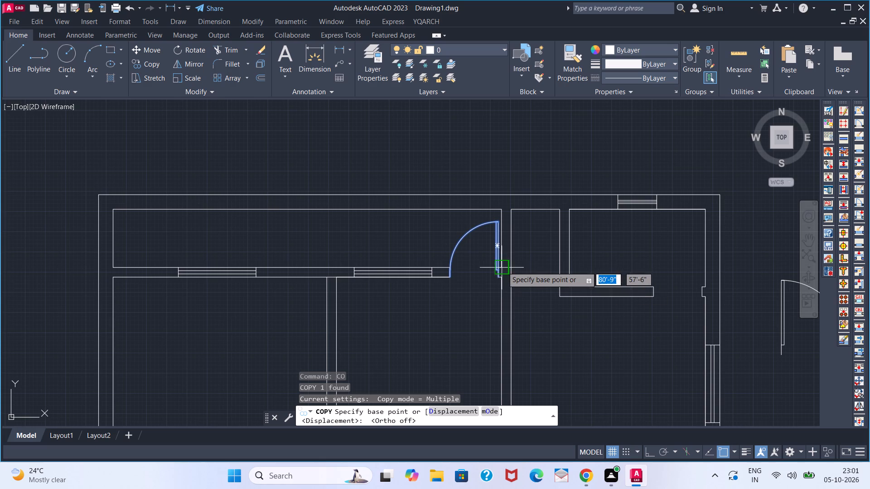
{"action": "scroll", "coordinate": [502, 273], "scroll_direction": "up", "scroll_amount": 2}
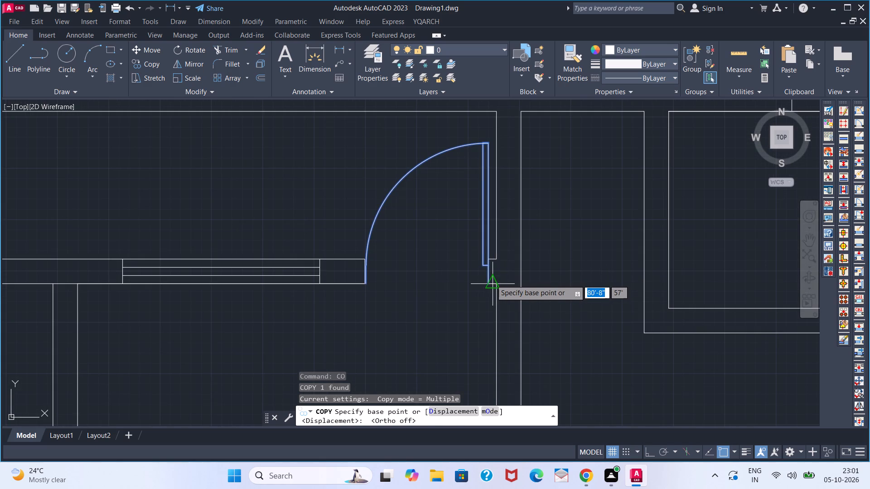
{"action": "left_click", "coordinate": [488, 279]}
{"action": "key", "text": "Escape"}
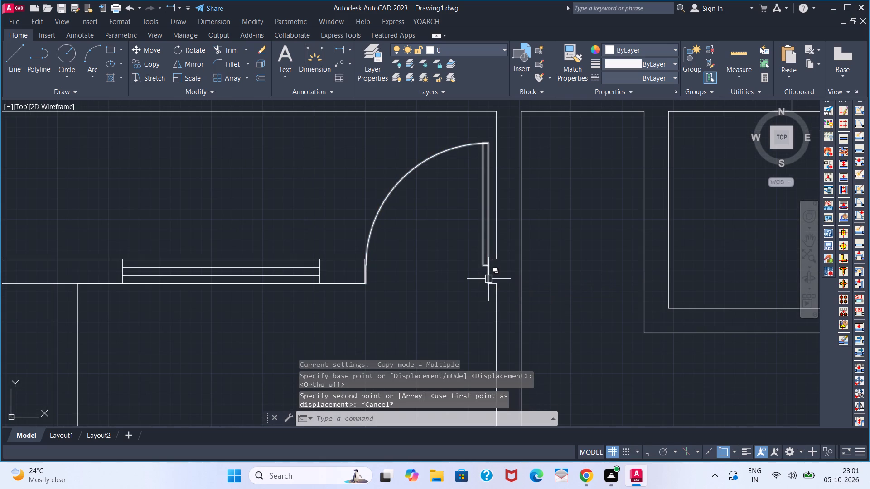
{"action": "left_click", "coordinate": [487, 264]}
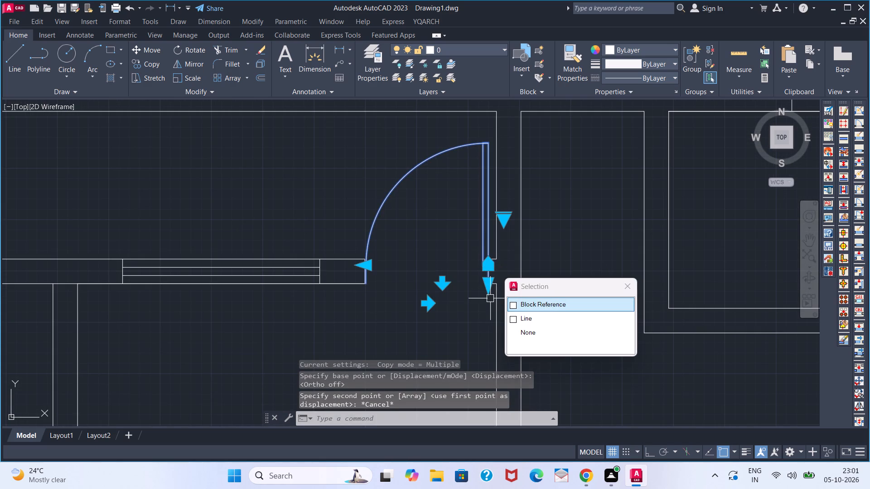
{"action": "key", "text": "c"}
{"action": "type", "text": "OL"}
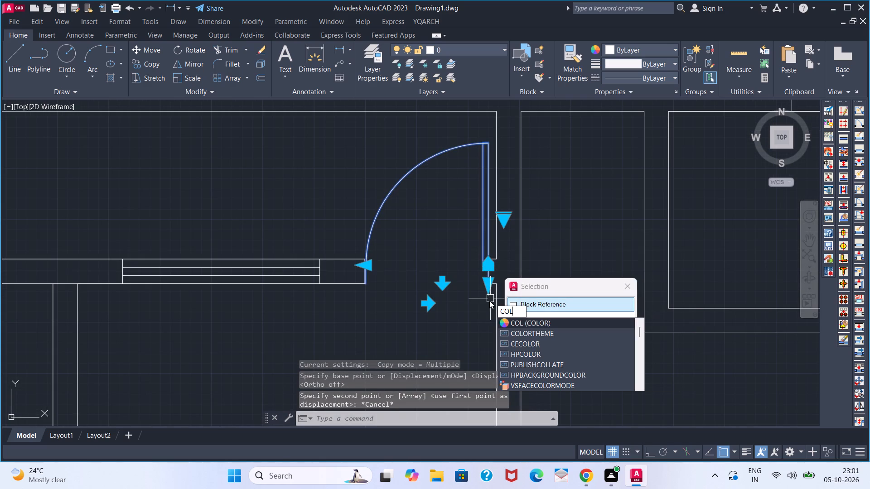
{"action": "key", "text": "BackSpace"}
{"action": "key", "text": "Return"}
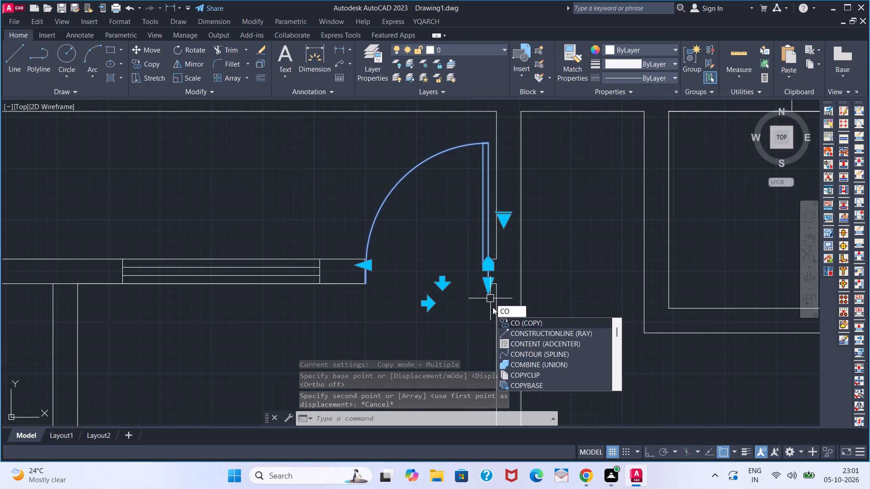
{"action": "key", "text": "Return"}
{"action": "left_click", "coordinate": [488, 290]}
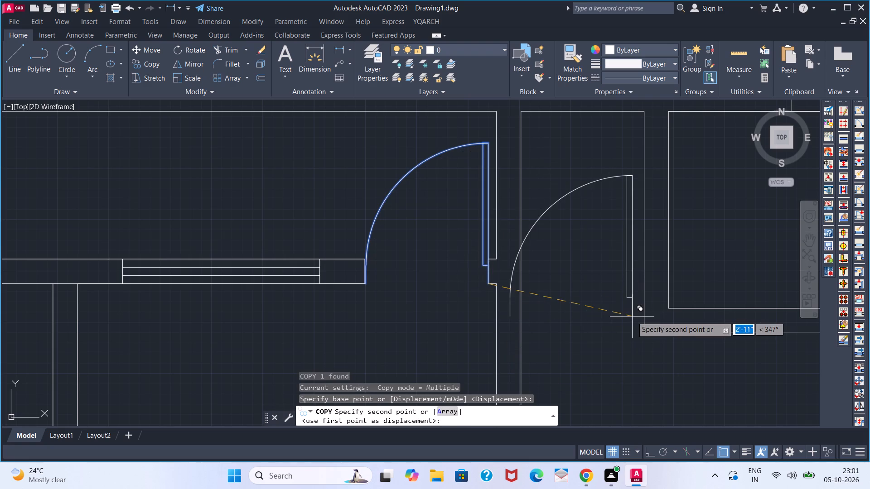
{"action": "middle_click_drag", "start_coordinate": [632, 316], "coordinate": [255, 275]}
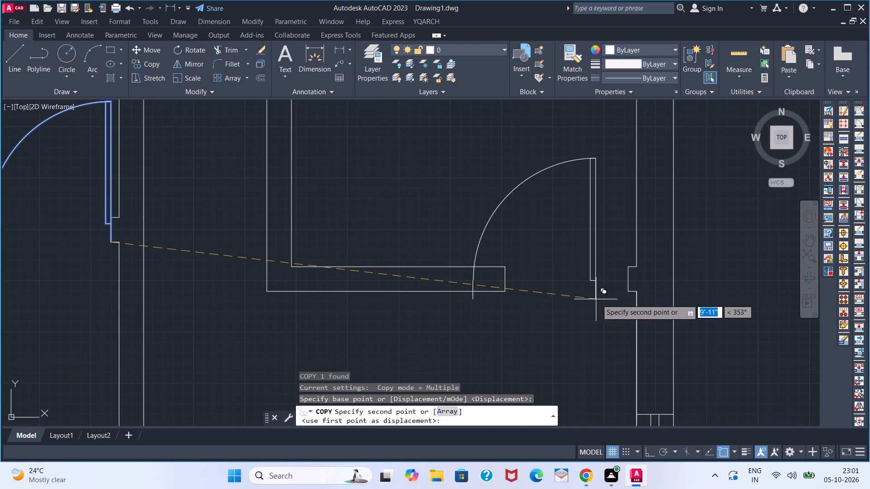
{"action": "left_click", "coordinate": [623, 292]}
{"action": "key", "text": "space"}
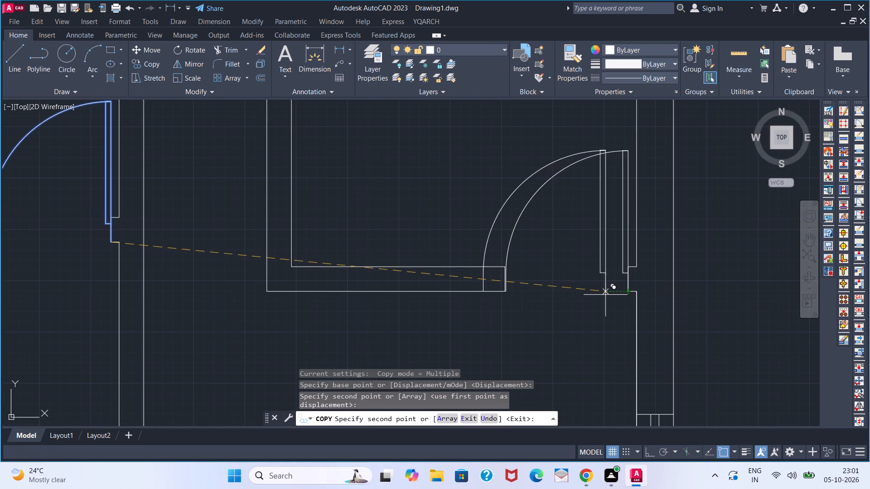
Mirror the northeast room's southern door about a vertical line through the middle room with Ortho on, keeping the original.
{"action": "scroll", "coordinate": [490, 296], "scroll_direction": "down", "scroll_amount": 4}
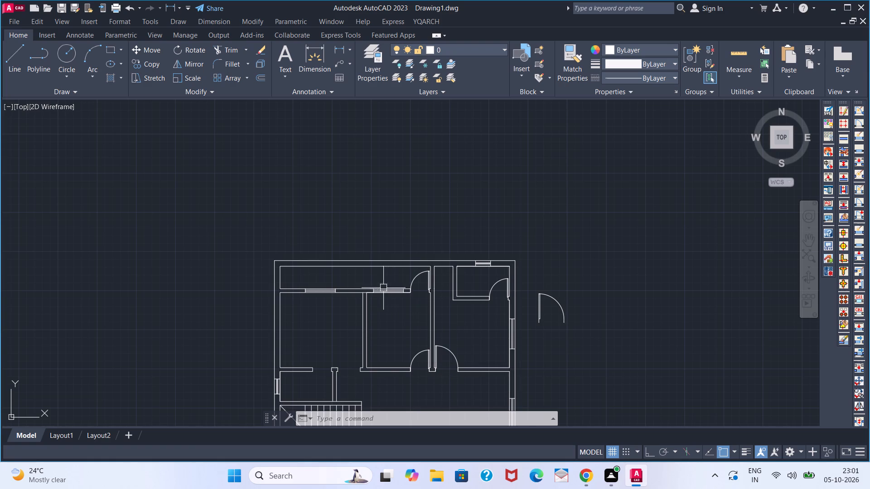
{"action": "middle_click_drag", "start_coordinate": [394, 286], "coordinate": [519, 252]}
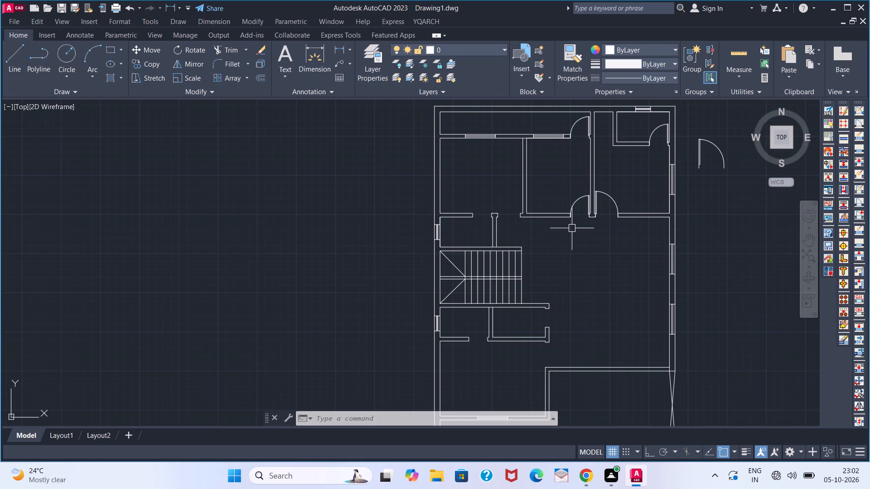
{"action": "left_click", "coordinate": [580, 199]}
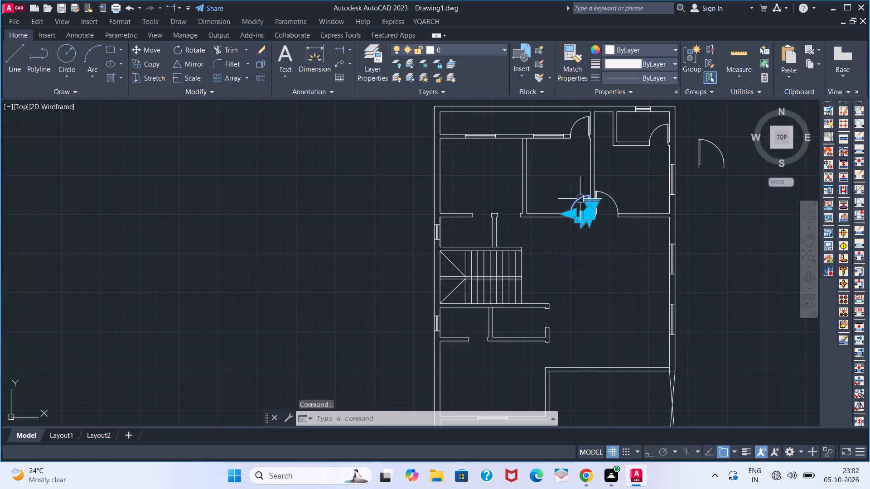
{"action": "left_click", "coordinate": [609, 192]}
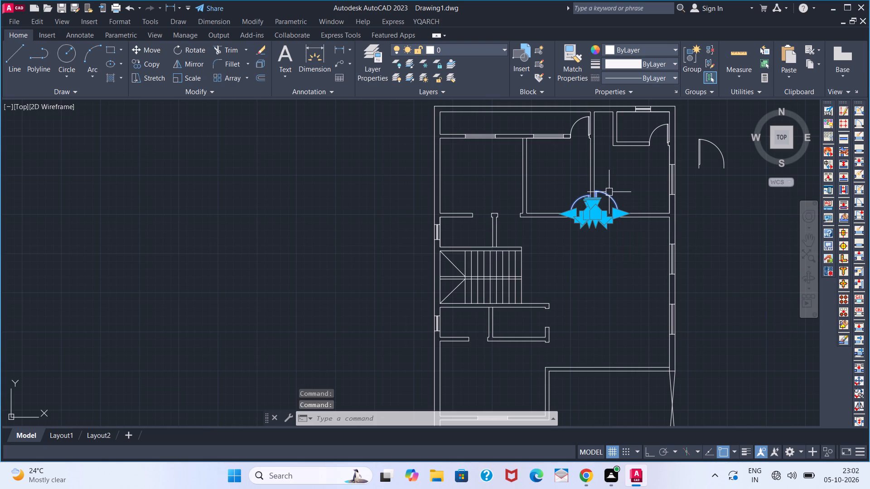
{"action": "key", "text": "Escape"}
{"action": "left_click", "coordinate": [609, 192]}
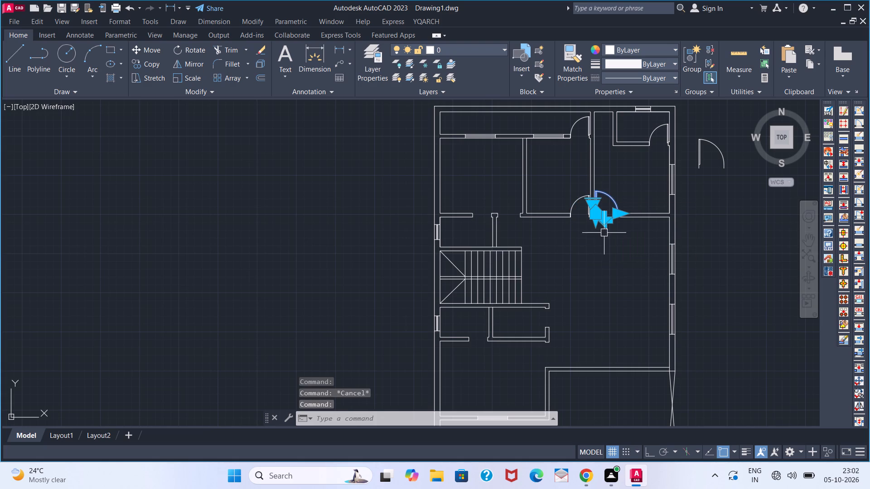
{"action": "type", "text": "MI"}
{"action": "key", "text": "Return"}
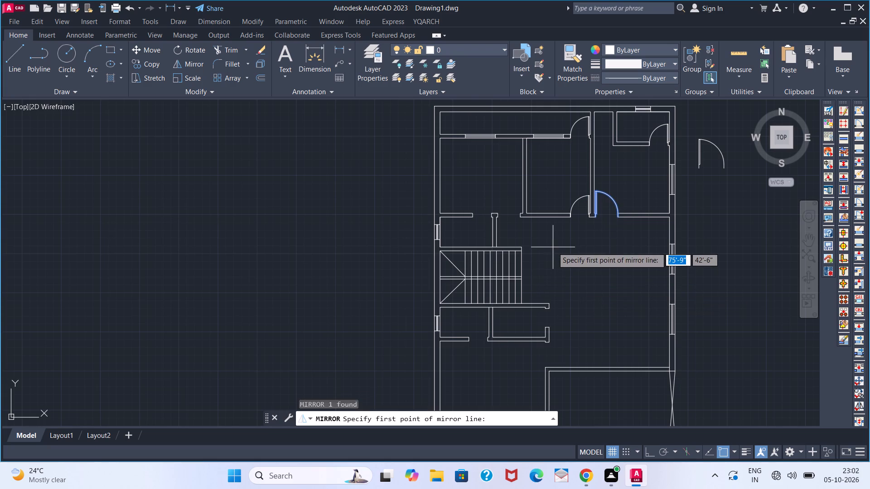
{"action": "left_click", "coordinate": [553, 247]}
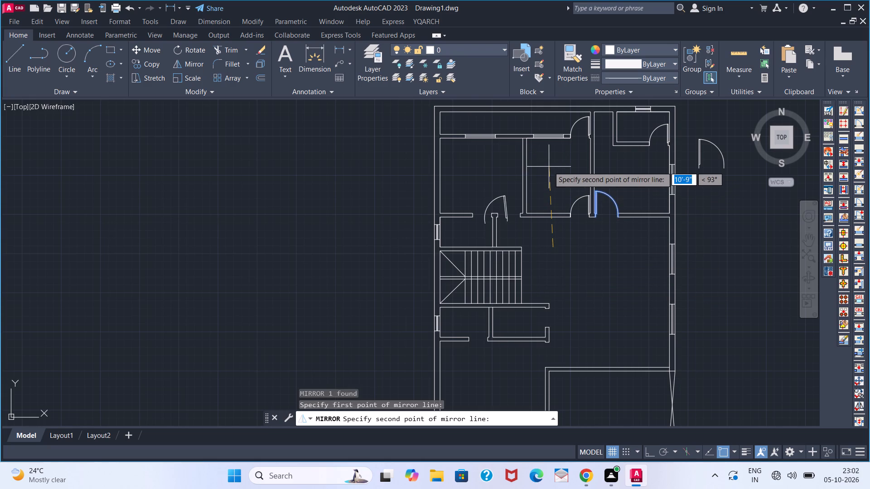
{"action": "left_click", "coordinate": [652, 447]}
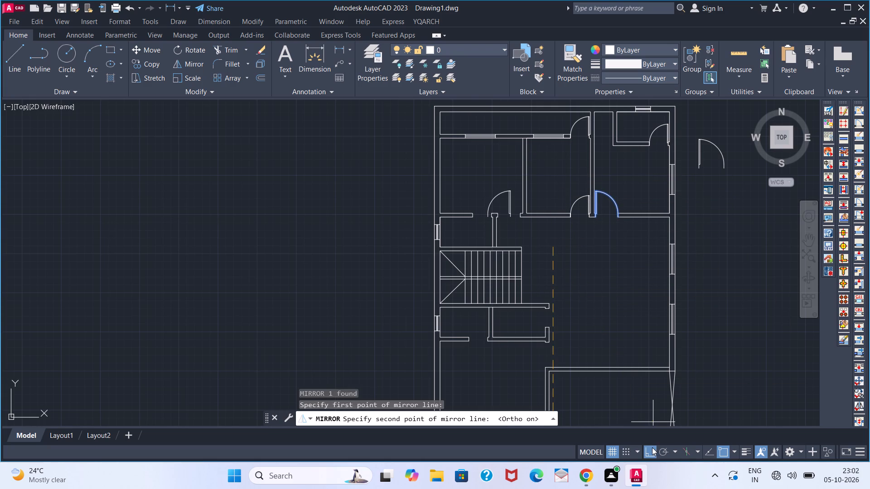
{"action": "left_click", "coordinate": [562, 175]}
{"action": "left_click_drag", "start_coordinate": [575, 208], "coordinate": [562, 175]}
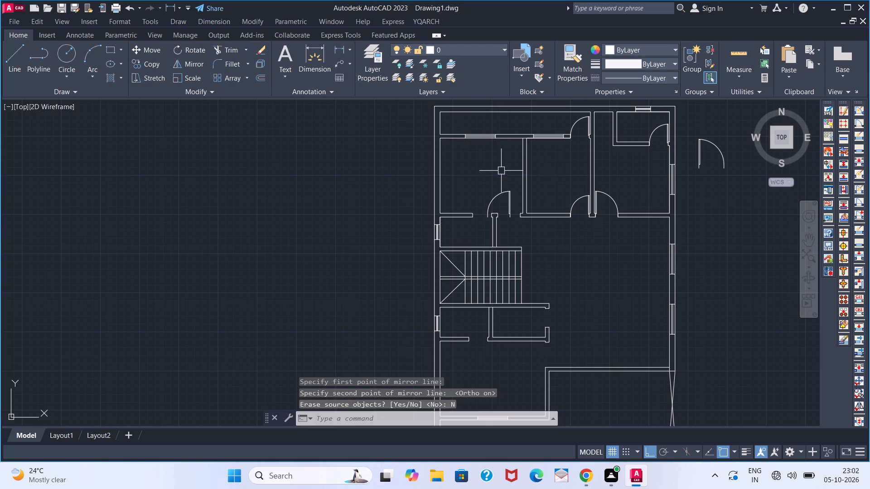
With Ortho off, move the mirrored door by its lower hinge corner about 1'-4" east to the eastern jamb of the northwest room's southern opening.
{"action": "scroll", "coordinate": [507, 191], "scroll_direction": "up", "scroll_amount": 2}
{"action": "left_click", "coordinate": [647, 455]}
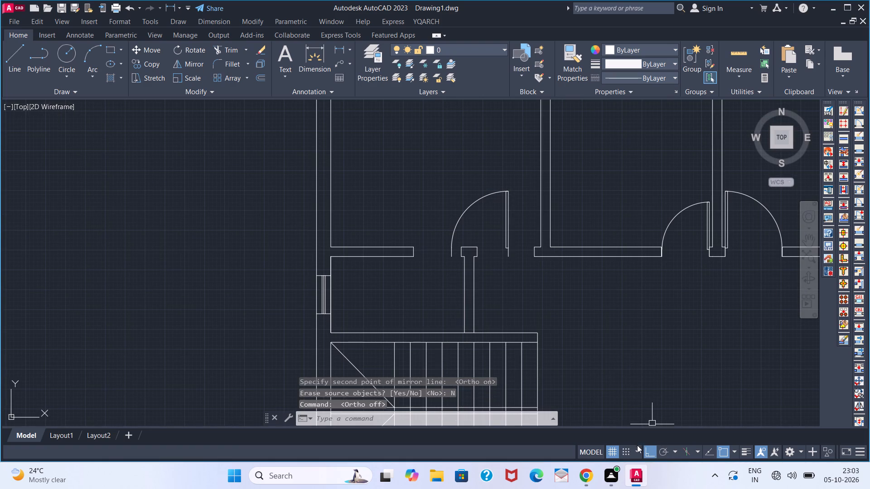
{"action": "left_click", "coordinate": [508, 211]}
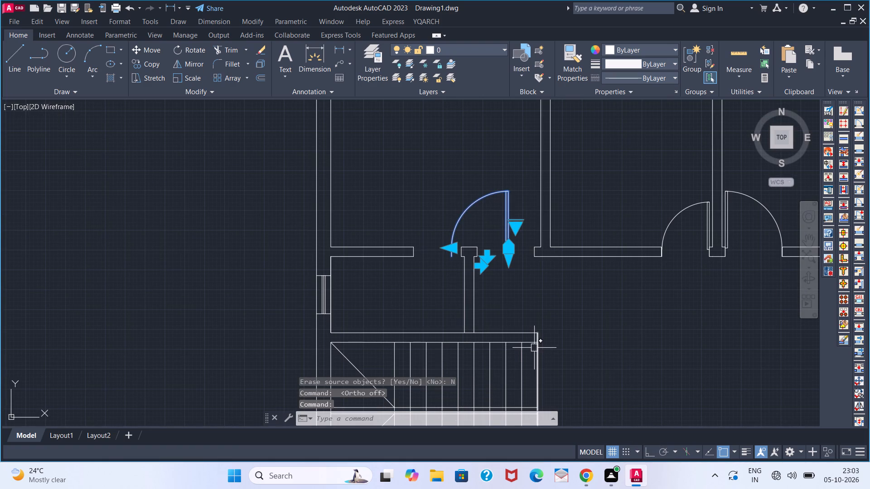
{"action": "key", "text": "m"}
{"action": "key", "text": "Return"}
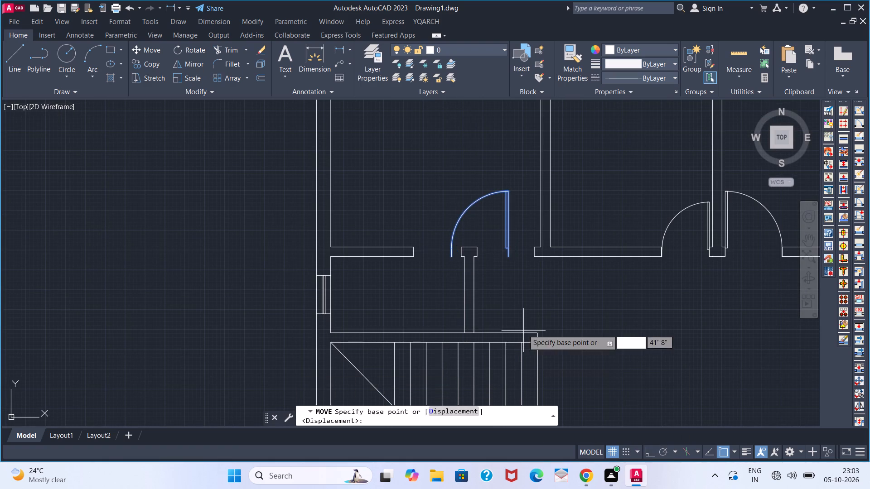
{"action": "scroll", "coordinate": [507, 280], "scroll_direction": "up", "scroll_amount": 2}
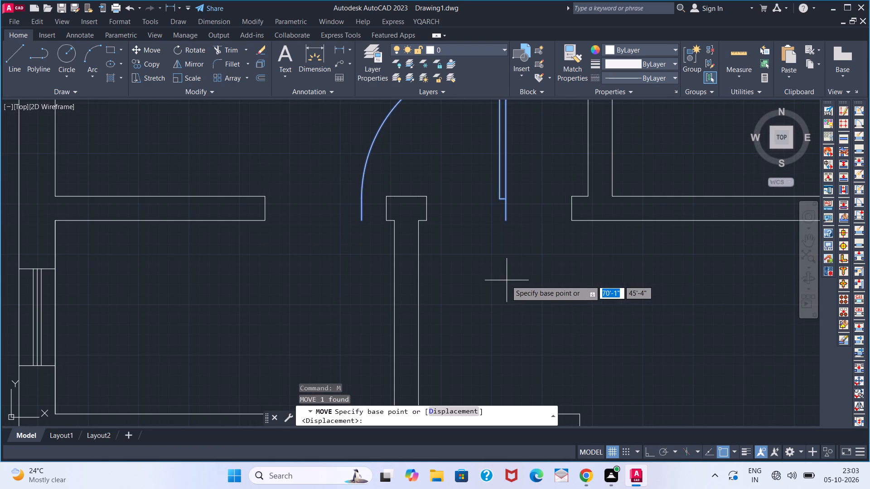
{"action": "left_click", "coordinate": [509, 222]}
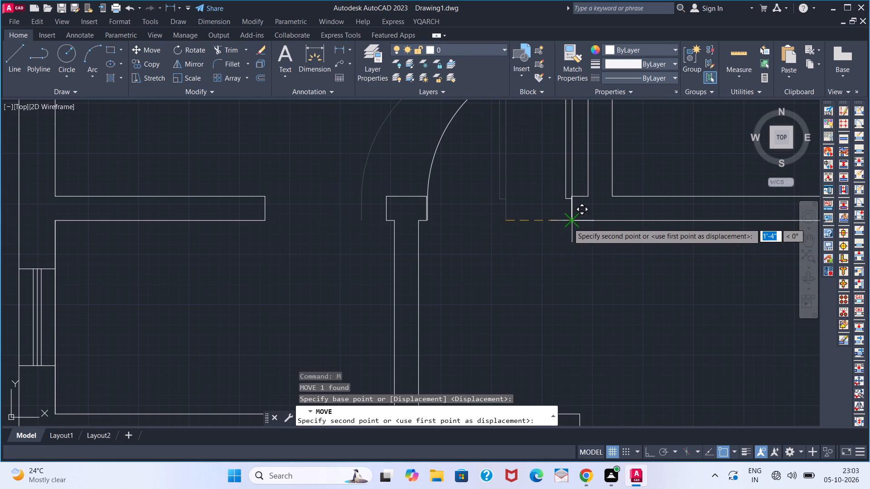
{"action": "left_click", "coordinate": [568, 223]}
{"action": "key", "text": "space"}
{"action": "scroll", "coordinate": [503, 239], "scroll_direction": "down", "scroll_amount": 4}
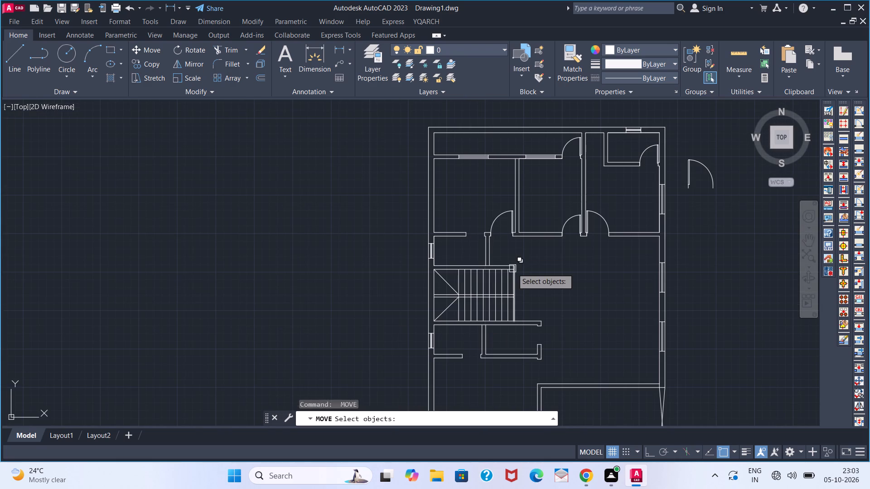
{"action": "key", "text": "space"}
Copy the middle room's southern door by its lower hinge corner about 13'-0" west, onto the stub beside the small room's opening north of the stairs.
{"action": "left_click", "coordinate": [575, 224]}
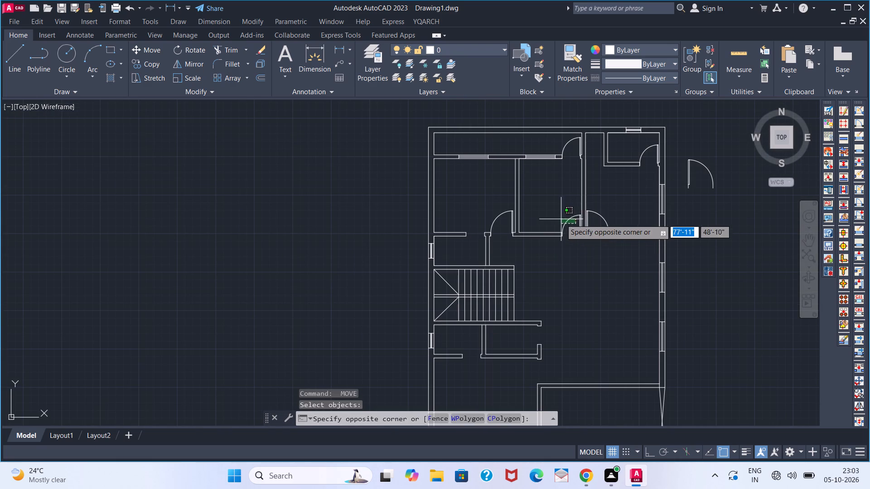
{"action": "left_click", "coordinate": [561, 219]}
{"action": "type", "text": "CO"}
{"action": "key", "text": "Return"}
{"action": "scroll", "coordinate": [574, 245], "scroll_direction": "up", "scroll_amount": 1}
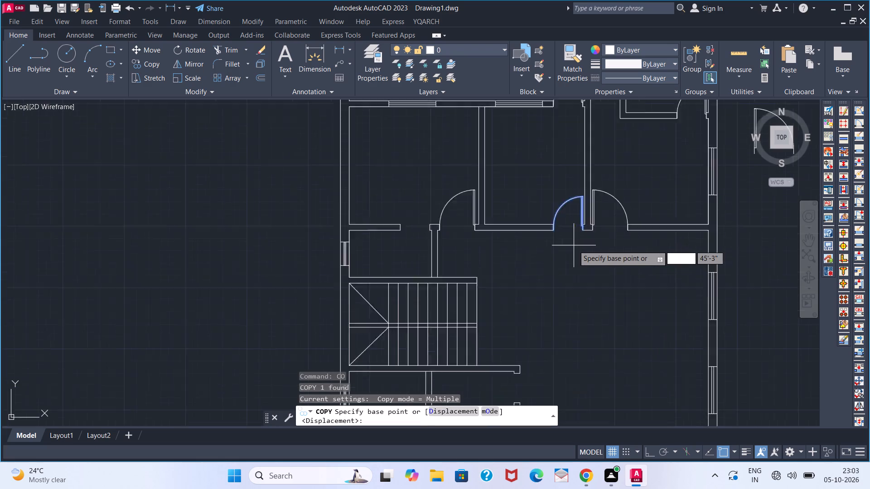
{"action": "scroll", "coordinate": [574, 245], "scroll_direction": "up", "scroll_amount": 1}
{"action": "left_click", "coordinate": [582, 224]}
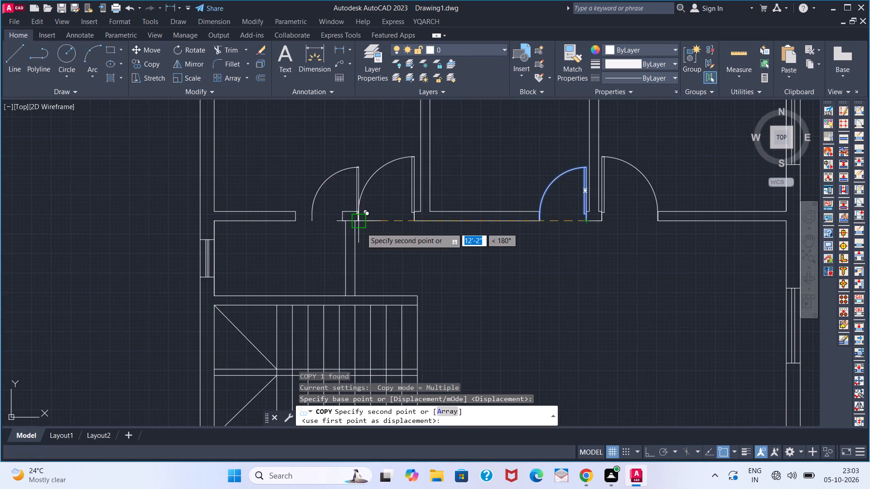
{"action": "scroll", "coordinate": [349, 225], "scroll_direction": "up", "scroll_amount": 3}
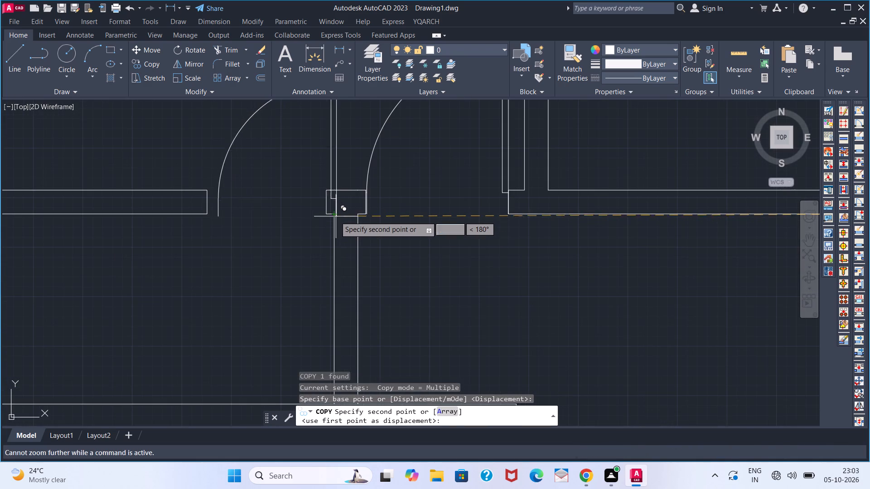
{"action": "left_click", "coordinate": [327, 216]}
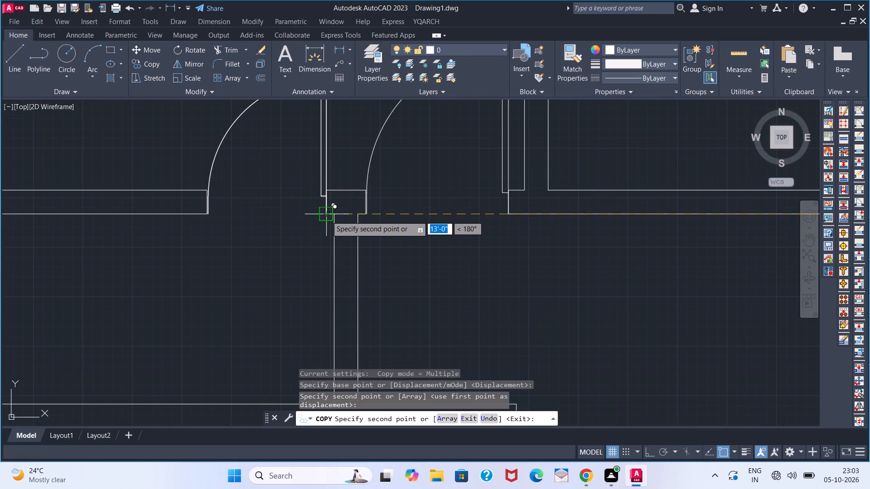
{"action": "key", "text": "space"}
Flip the copied door vertically so that it swings south into the small room north of the stairs.
{"action": "scroll", "coordinate": [435, 218], "scroll_direction": "down", "scroll_amount": 2}
{"action": "left_click", "coordinate": [385, 177]}
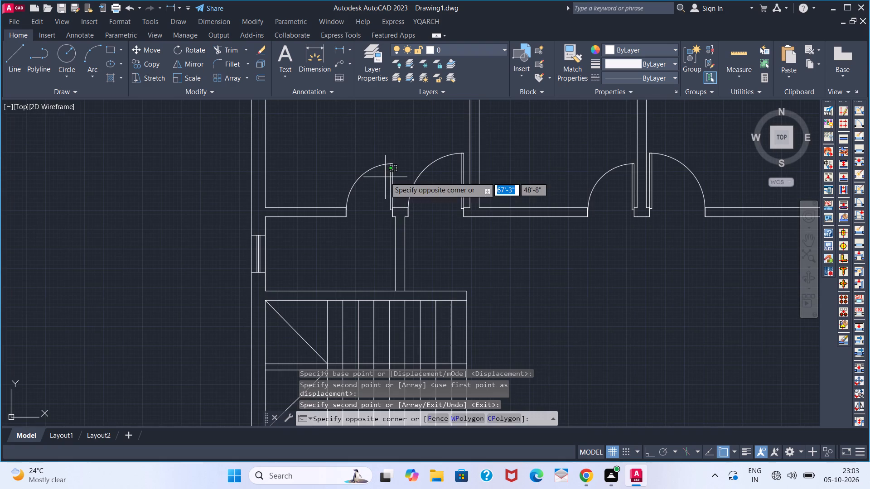
{"action": "left_click", "coordinate": [397, 184]}
{"action": "left_click", "coordinate": [383, 185]}
{"action": "left_click", "coordinate": [388, 186]}
{"action": "left_click", "coordinate": [388, 186]}
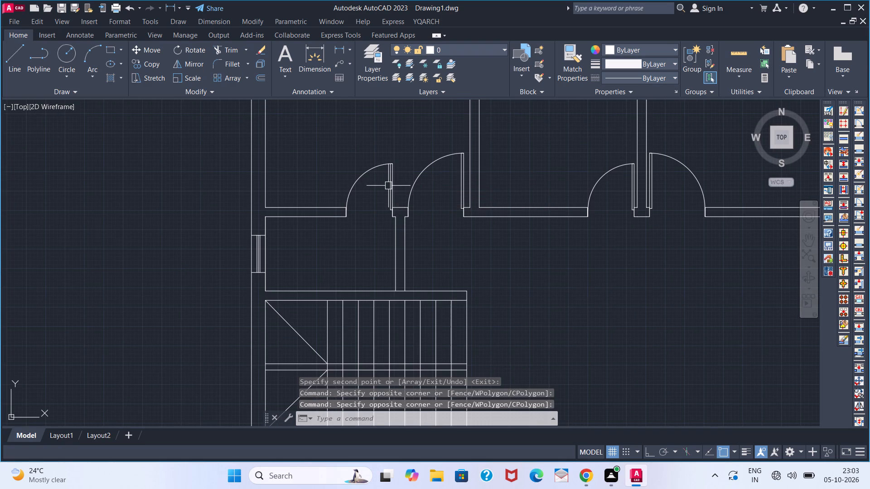
{"action": "left_click", "coordinate": [390, 185]}
{"action": "scroll", "coordinate": [378, 224], "scroll_direction": "up", "scroll_amount": 2}
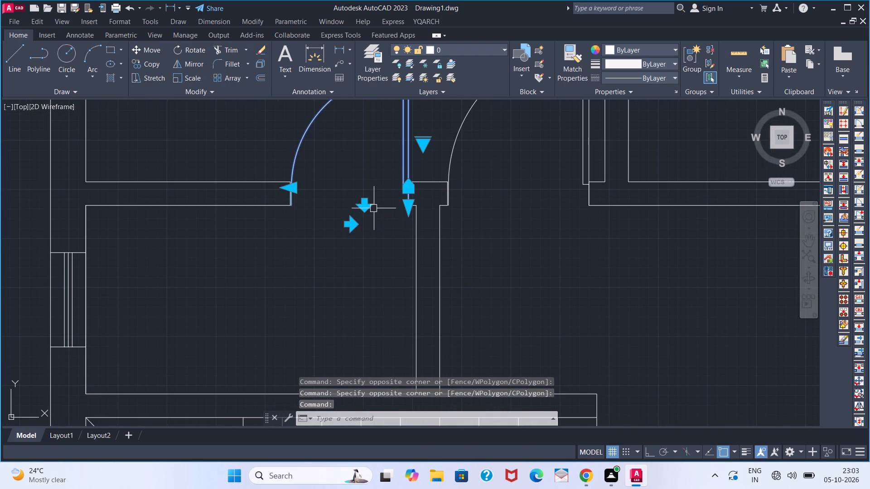
{"action": "left_click", "coordinate": [370, 205]}
{"action": "left_click", "coordinate": [367, 202]}
{"action": "left_click", "coordinate": [367, 202]}
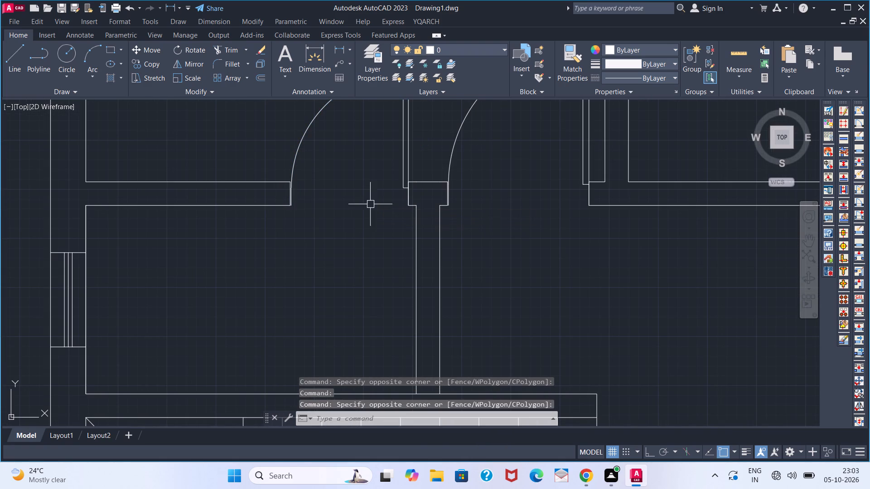
{"action": "left_click", "coordinate": [398, 170]}
{"action": "left_click", "coordinate": [405, 169]}
{"action": "left_click", "coordinate": [405, 169]}
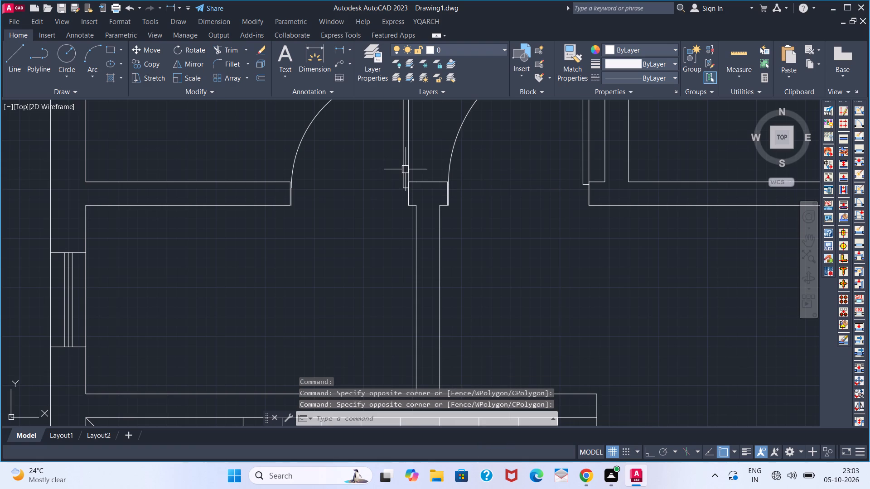
{"action": "left_click", "coordinate": [403, 171]}
{"action": "left_click", "coordinate": [362, 210]}
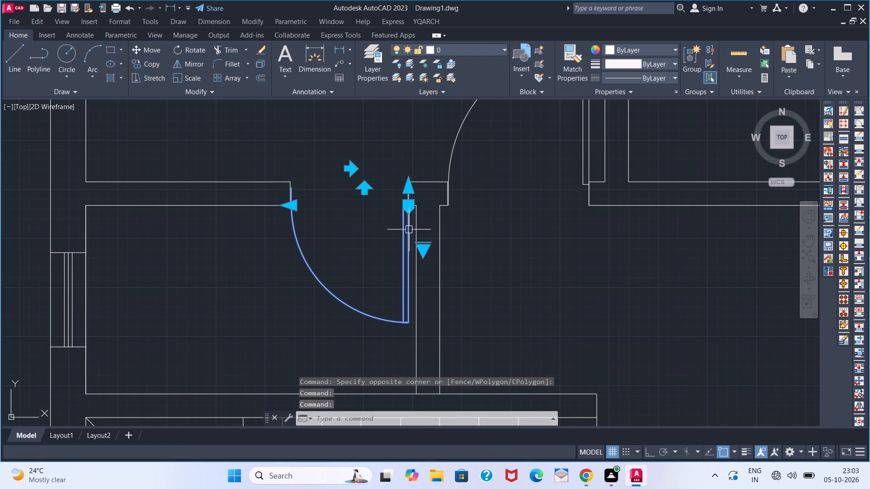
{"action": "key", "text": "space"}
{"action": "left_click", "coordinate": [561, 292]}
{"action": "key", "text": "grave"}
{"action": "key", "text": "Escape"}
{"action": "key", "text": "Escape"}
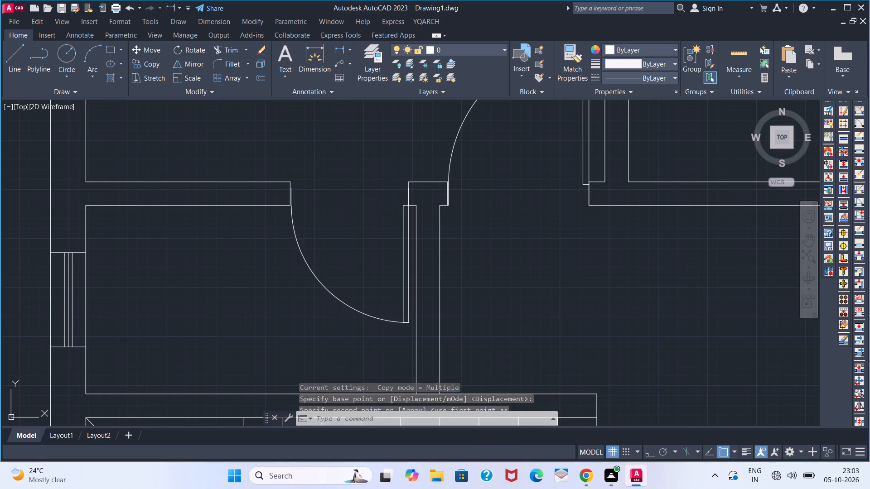
Review the whole floor plan, examining the placed doors and the wall openings around the stairs and southern rooms.
{"action": "scroll", "coordinate": [561, 292], "scroll_direction": "down", "scroll_amount": 3}
{"action": "middle_click_drag", "start_coordinate": [614, 286], "coordinate": [444, 168]}
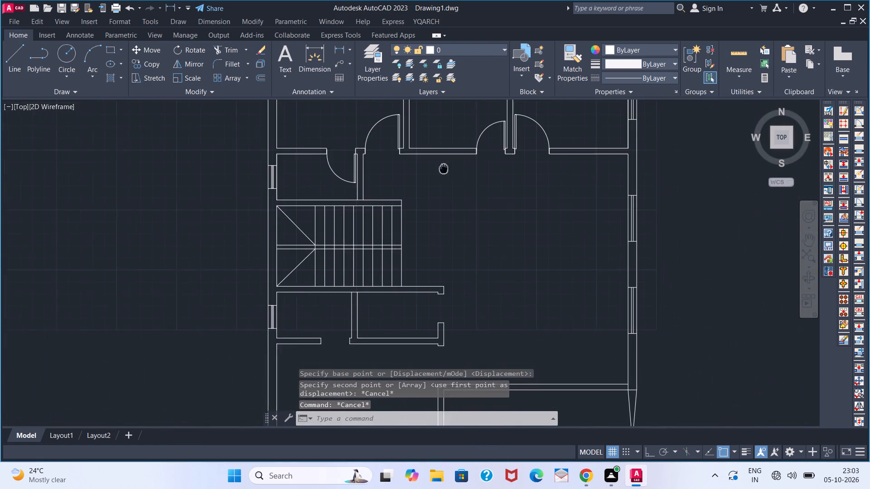
{"action": "middle_click_drag", "start_coordinate": [659, 191], "coordinate": [611, 257]}
{"action": "scroll", "coordinate": [578, 251], "scroll_direction": "down", "scroll_amount": 2}
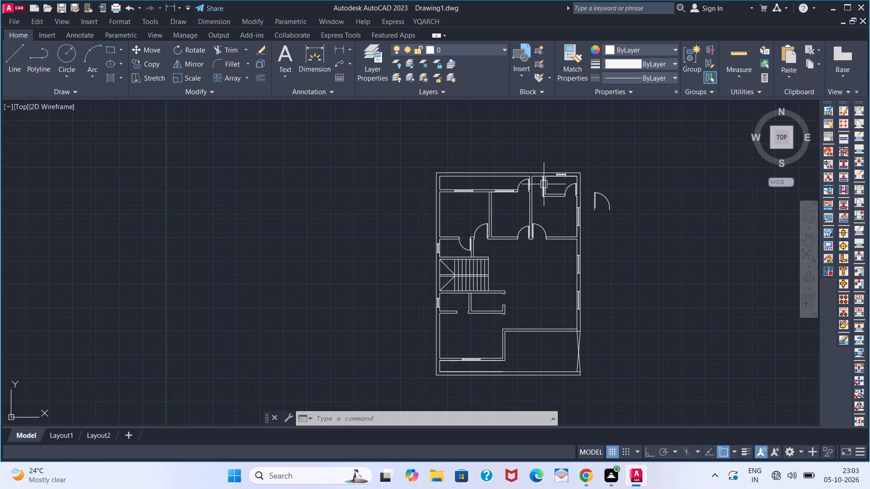
{"action": "scroll", "coordinate": [544, 184], "scroll_direction": "up", "scroll_amount": 3}
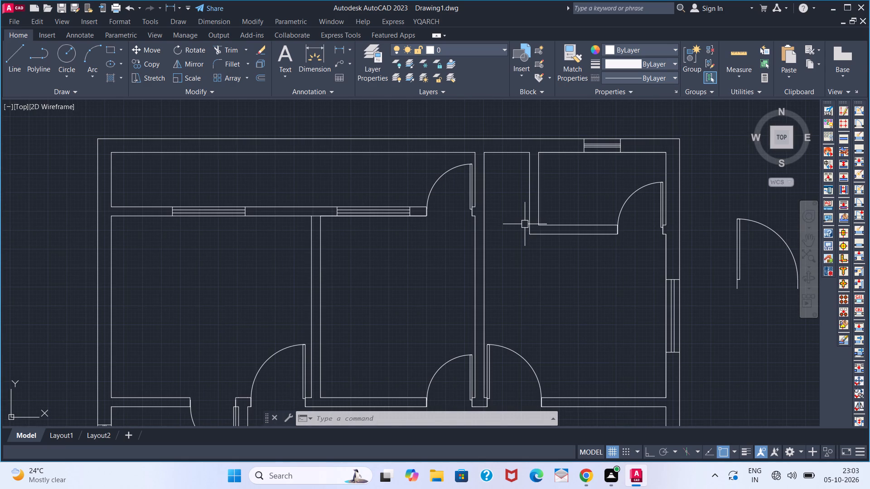
{"action": "scroll", "coordinate": [556, 235], "scroll_direction": "down", "scroll_amount": 1}
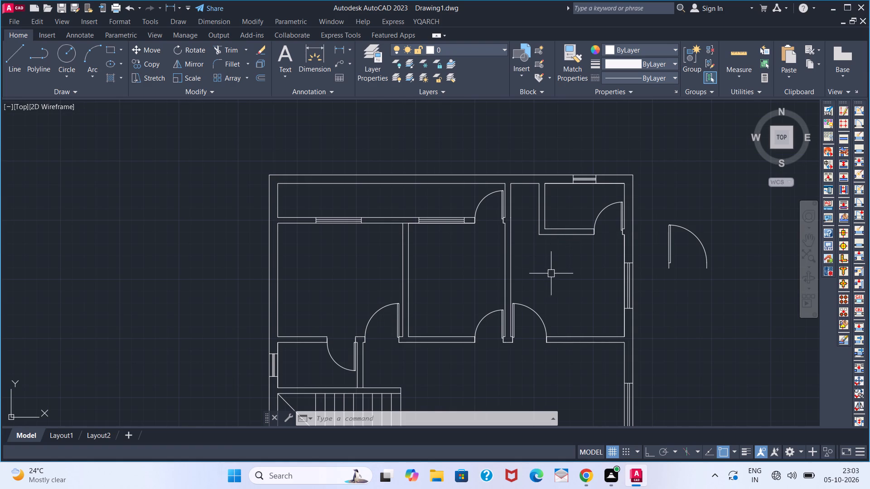
{"action": "middle_click_drag", "start_coordinate": [579, 280], "coordinate": [626, 173]}
{"action": "scroll", "coordinate": [628, 221], "scroll_direction": "down", "scroll_amount": 1}
{"action": "middle_click_drag", "start_coordinate": [607, 262], "coordinate": [637, 201]}
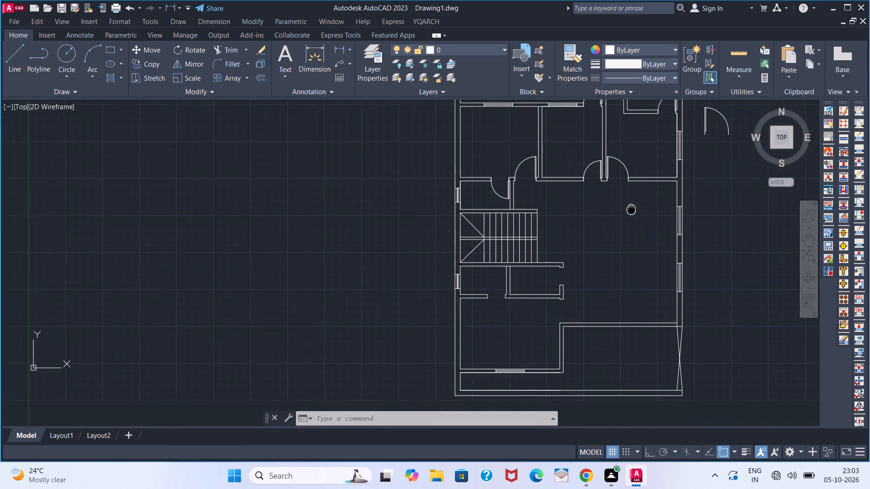
{"action": "middle_click_drag", "start_coordinate": [637, 201], "coordinate": [639, 198]}
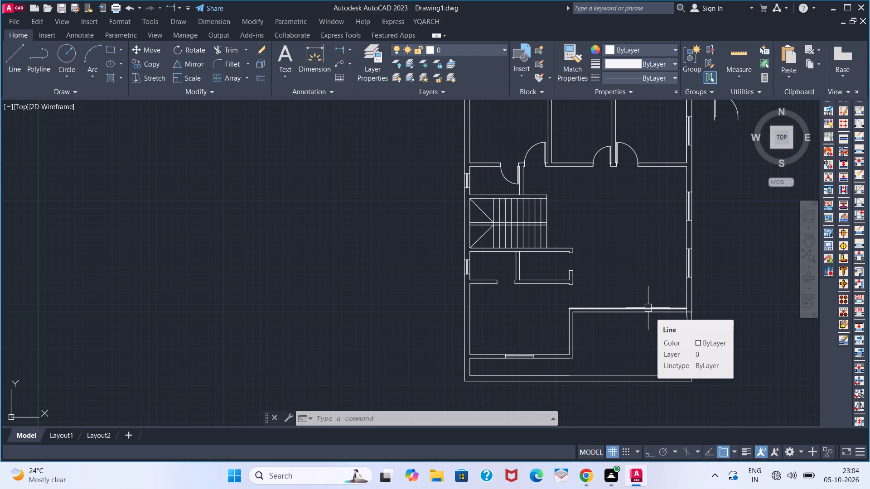
{"action": "scroll", "coordinate": [648, 308], "scroll_direction": "down", "scroll_amount": 1}
{"action": "middle_click_drag", "start_coordinate": [635, 294], "coordinate": [623, 306]}
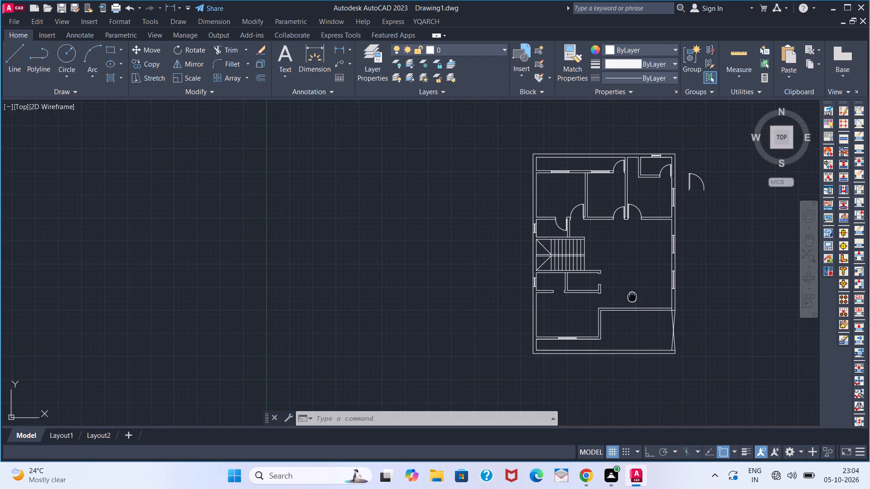
{"action": "middle_click_drag", "start_coordinate": [623, 306], "coordinate": [610, 317]}
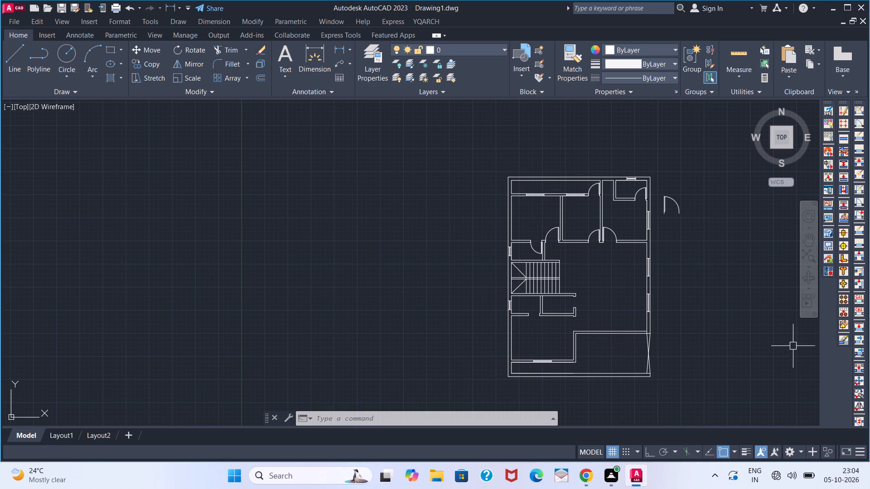
Copy the door of the small room north of the stairs to two openings south of the stairs: the west room's southern opening and the adjoining room's eastern one.
{"action": "scroll", "coordinate": [750, 341], "scroll_direction": "up", "scroll_amount": 1}
{"action": "middle_click_drag", "start_coordinate": [513, 290], "coordinate": [686, 286]}
{"action": "middle_click_drag", "start_coordinate": [686, 283], "coordinate": [684, 303]}
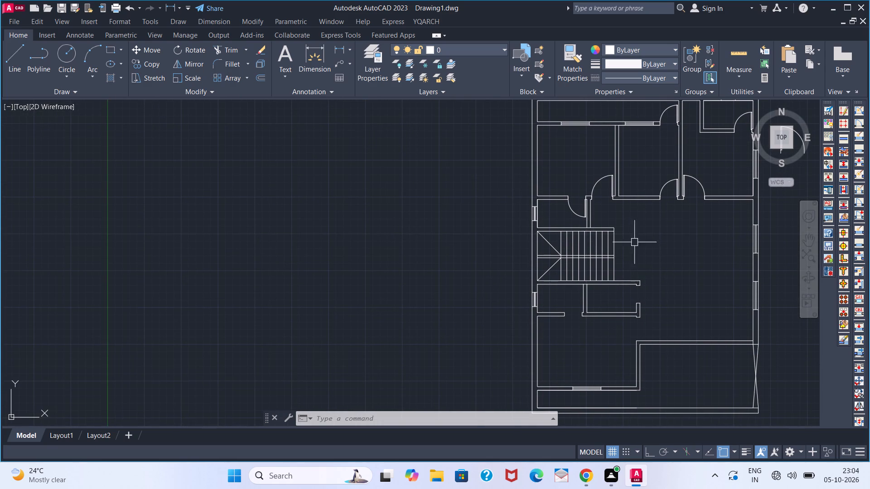
{"action": "left_click", "coordinate": [571, 209]}
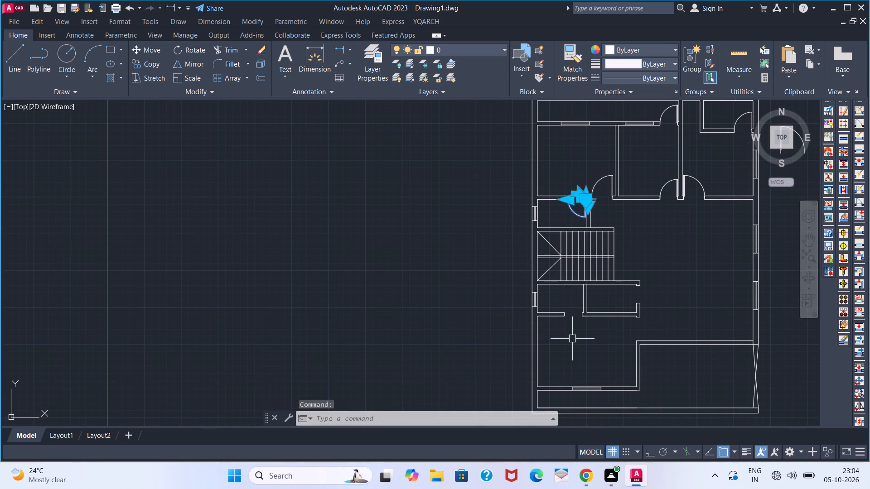
{"action": "type", "text": "CO"}
{"action": "key", "text": "Return"}
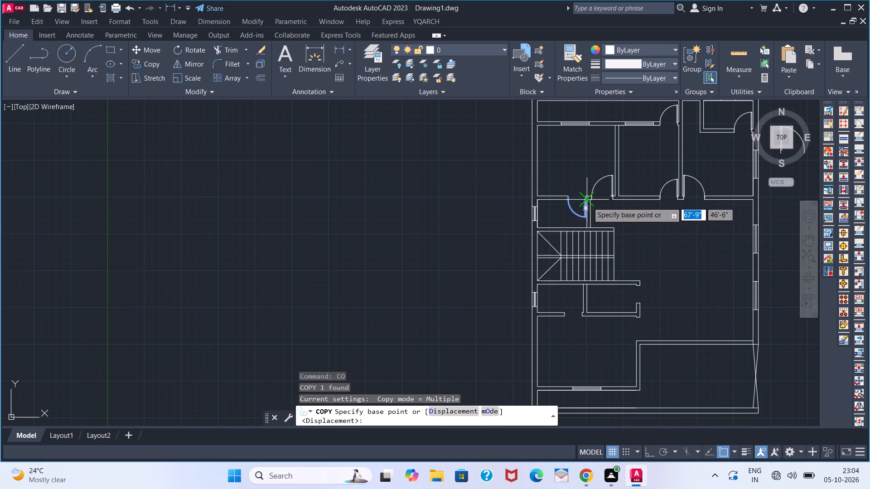
{"action": "left_click", "coordinate": [588, 202]}
{"action": "scroll", "coordinate": [577, 314], "scroll_direction": "up", "scroll_amount": 4}
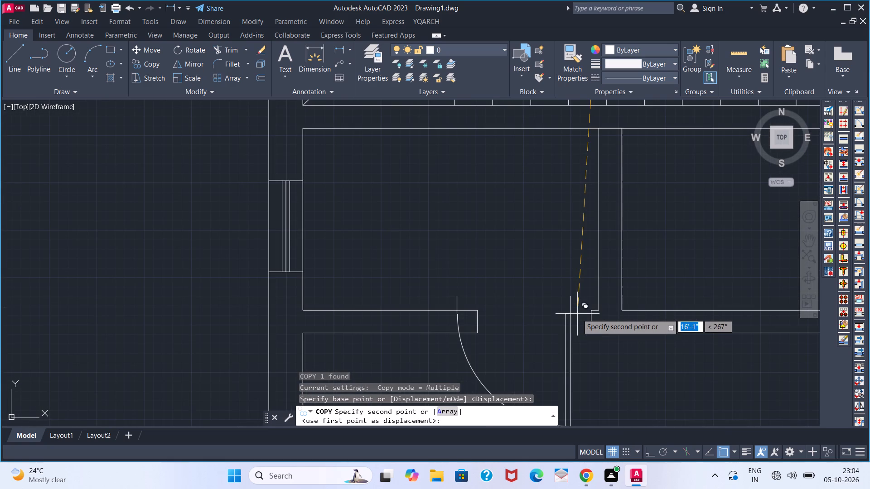
{"action": "left_click", "coordinate": [590, 313]}
{"action": "middle_click_drag", "start_coordinate": [753, 284], "coordinate": [380, 288]}
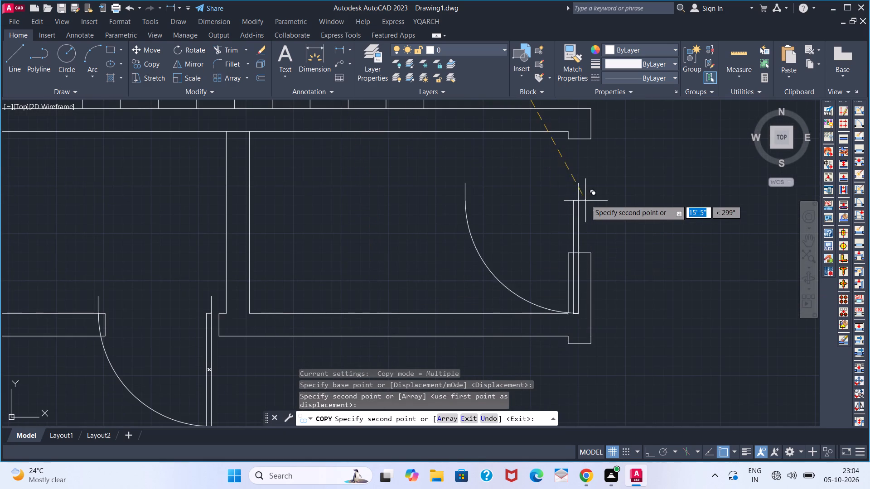
{"action": "left_click", "coordinate": [597, 176]}
{"action": "key", "text": "space"}
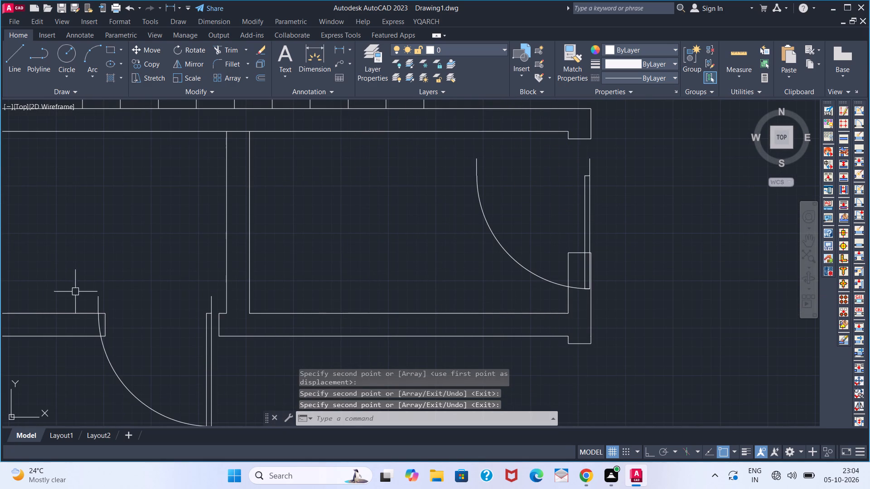
Flip the copied door at the southern opening vertically so that it swings north into the small room south of the stairs.
{"action": "left_click", "coordinate": [208, 327]}
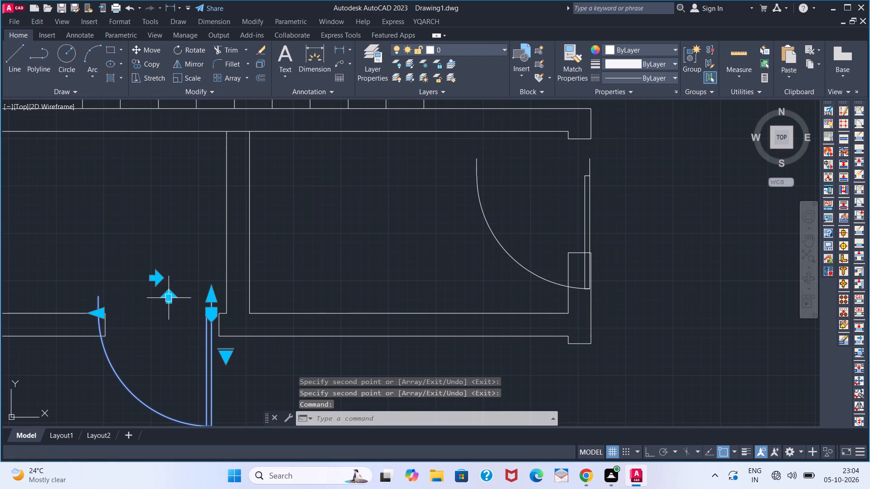
{"action": "left_click", "coordinate": [168, 300]}
Move the flipped door by its lower hinge corner onto the outer corner of the southern opening's eastern jamb.
{"action": "scroll", "coordinate": [202, 322], "scroll_direction": "up", "scroll_amount": 2}
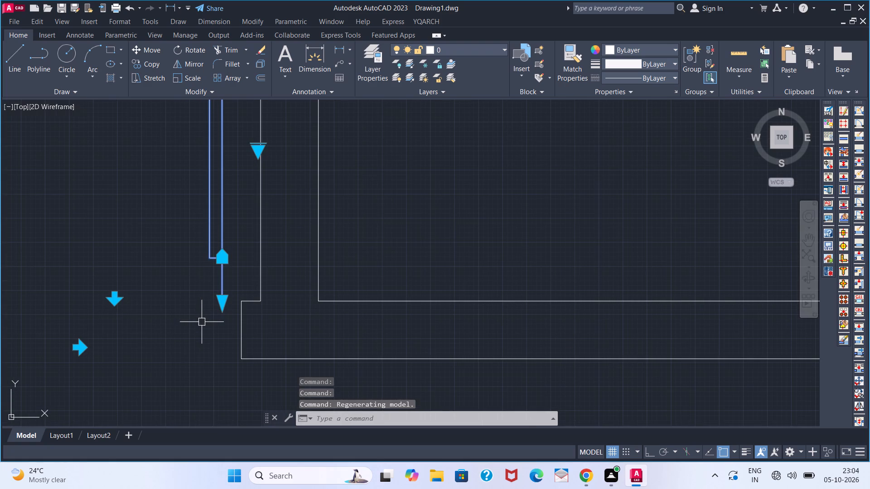
{"action": "key", "text": "m"}
{"action": "key", "text": "Return"}
{"action": "left_click", "coordinate": [218, 307]}
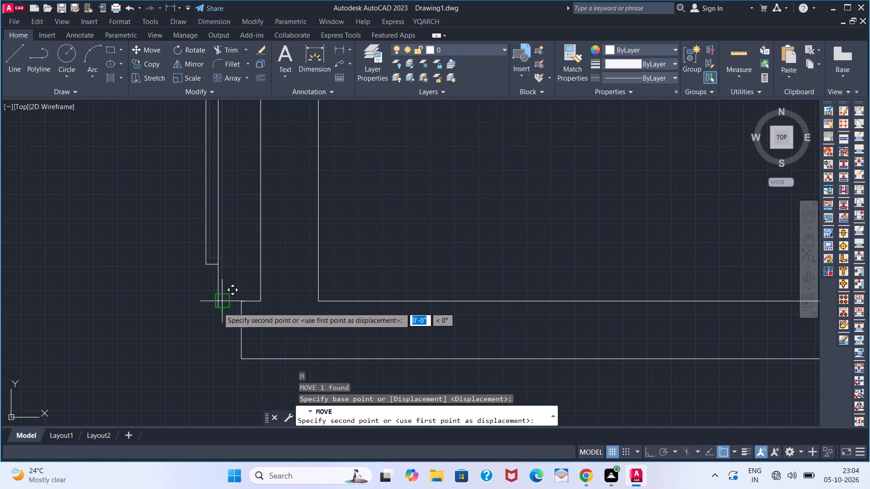
{"action": "left_click", "coordinate": [237, 361]}
{"action": "key", "text": "space"}
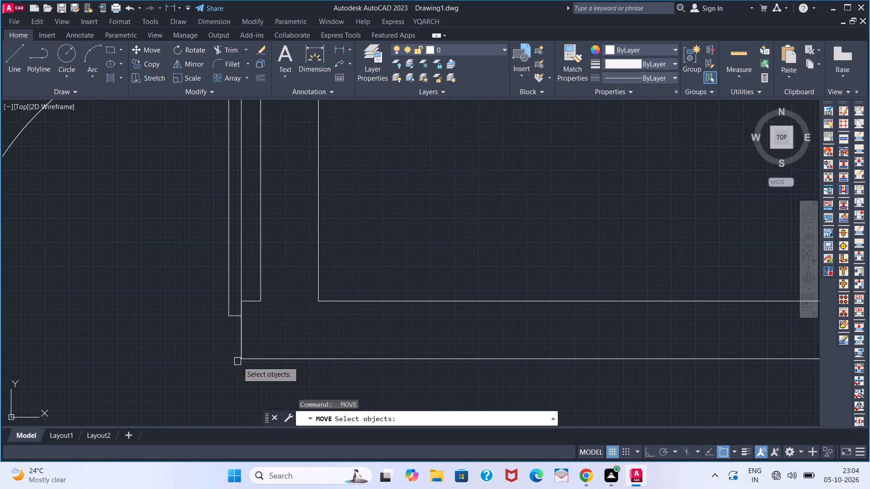
{"action": "scroll", "coordinate": [241, 345], "scroll_direction": "down", "scroll_amount": 4}
{"action": "key", "text": "space"}
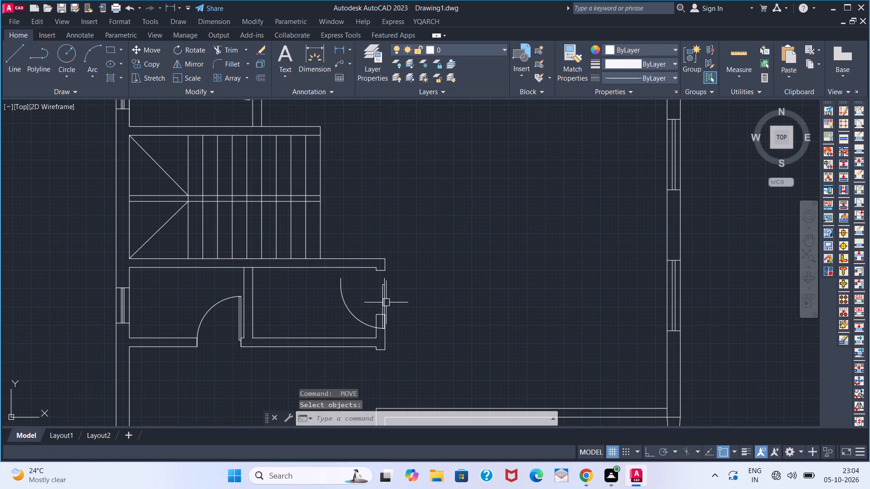
With Ortho on, rotate the door copy at the adjoining room's eastern opening a quarter turn clockwise.
{"action": "left_click", "coordinate": [386, 302]}
{"action": "scroll", "coordinate": [368, 300], "scroll_direction": "up", "scroll_amount": 1}
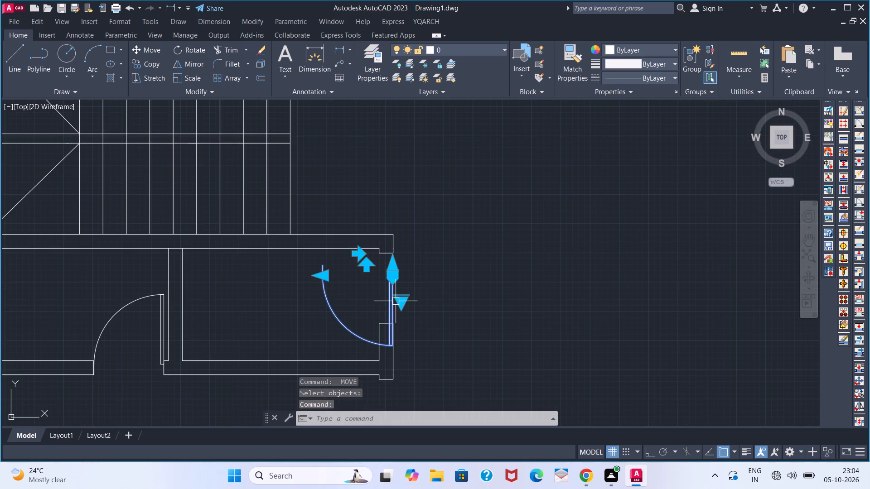
{"action": "type", "text": "RO"}
{"action": "key", "text": "space"}
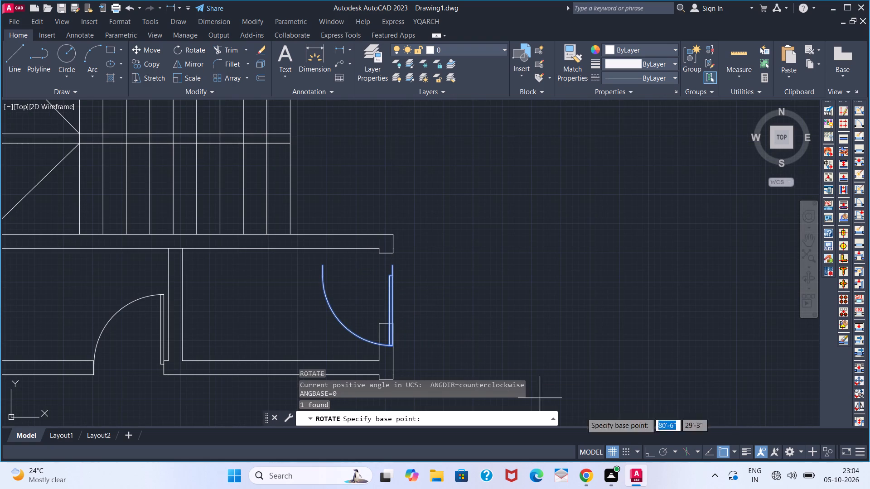
{"action": "left_click", "coordinate": [654, 447]}
{"action": "left_click", "coordinate": [430, 280]}
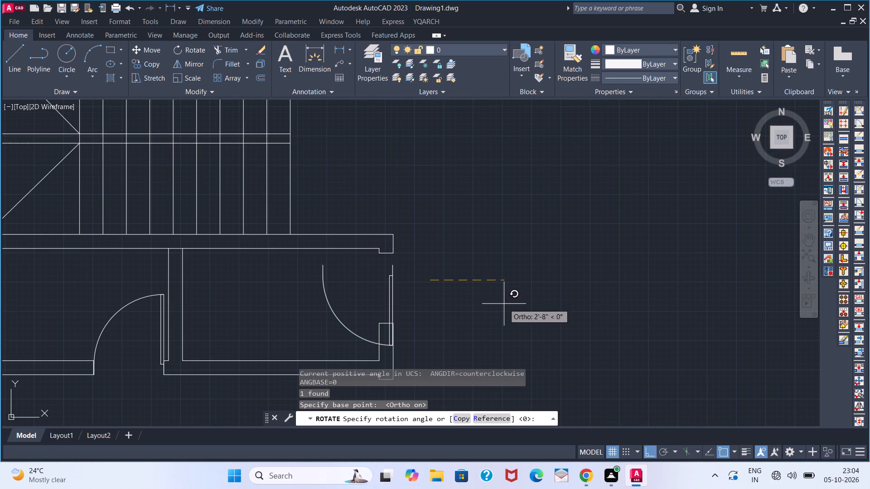
{"action": "left_click", "coordinate": [458, 327]}
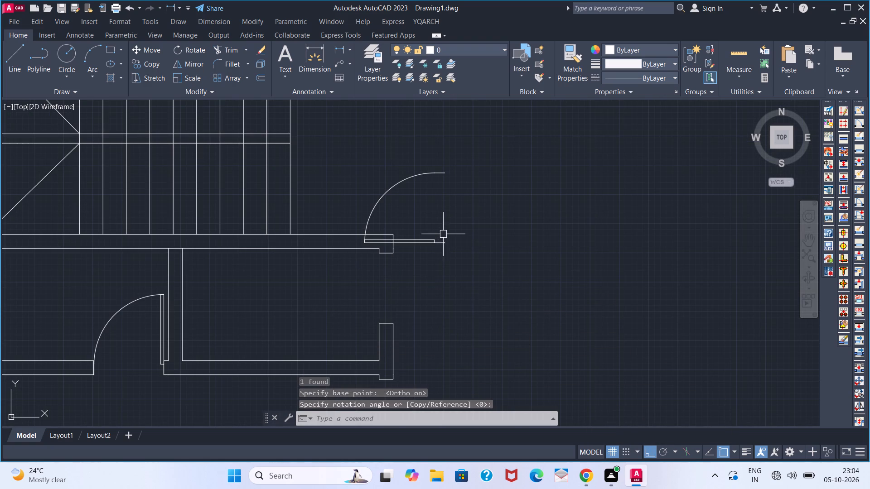
Flip the rotated door so that its leaf lies along the north and its arc swings south.
{"action": "left_click", "coordinate": [441, 239]}
{"action": "left_click", "coordinate": [452, 212]}
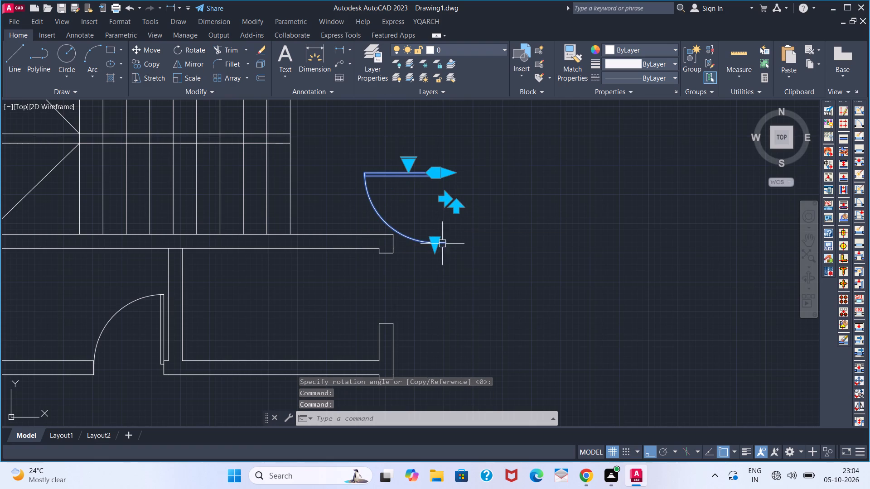
With Ortho off, move the rotated door by its northeast hinge corner about 3'-6" southwest onto the northern jamb of the room's eastern opening.
{"action": "key", "text": "m"}
{"action": "key", "text": "Return"}
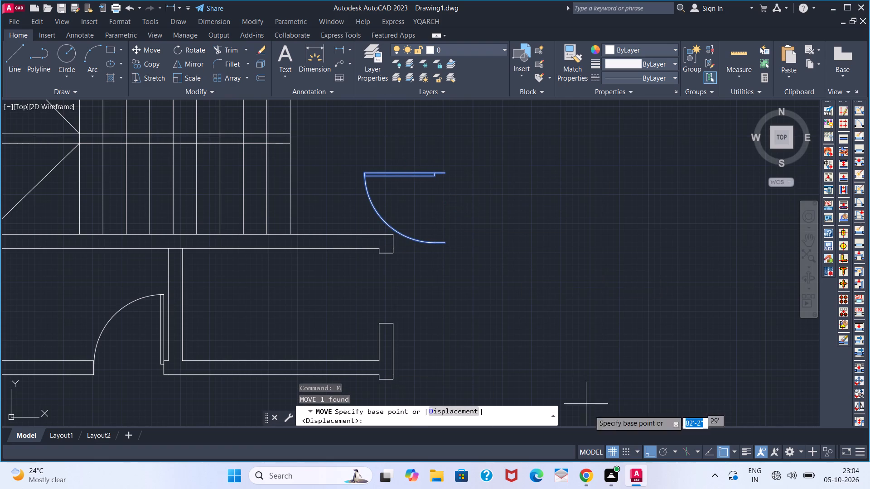
{"action": "left_click", "coordinate": [649, 450]}
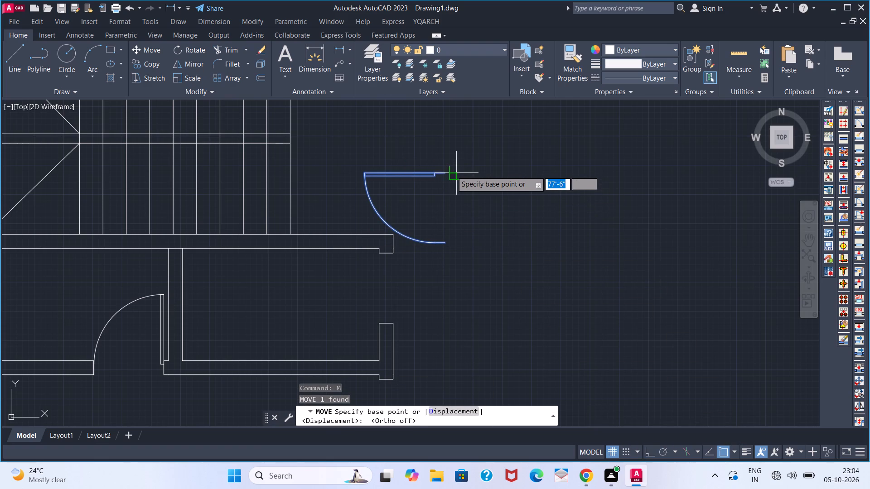
{"action": "left_click", "coordinate": [445, 172]}
{"action": "scroll", "coordinate": [398, 275], "scroll_direction": "up", "scroll_amount": 3}
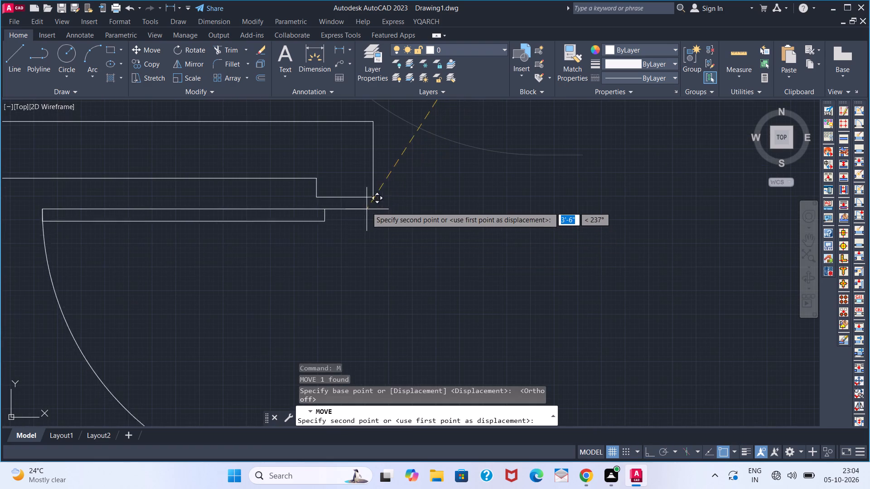
{"action": "left_click", "coordinate": [367, 202]}
{"action": "key", "text": "space"}
{"action": "scroll", "coordinate": [369, 212], "scroll_direction": "down", "scroll_amount": 2}
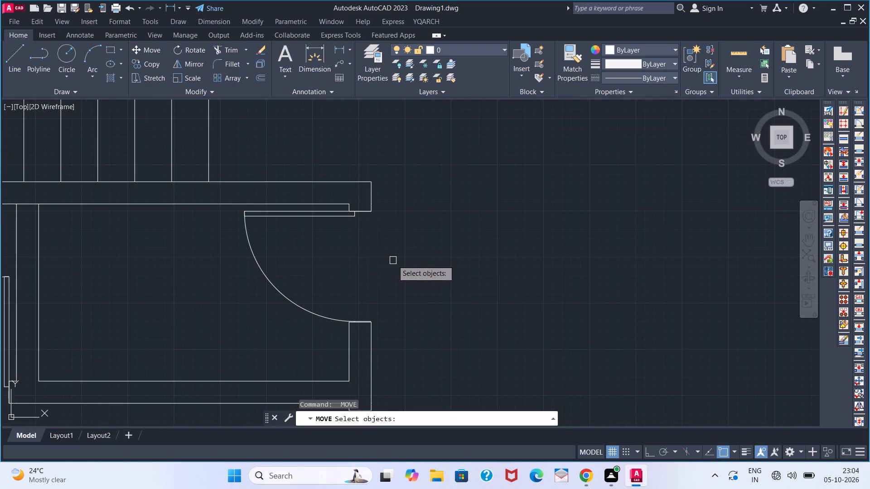
{"action": "key", "text": "space"}
{"action": "scroll", "coordinate": [393, 261], "scroll_direction": "down", "scroll_amount": 4}
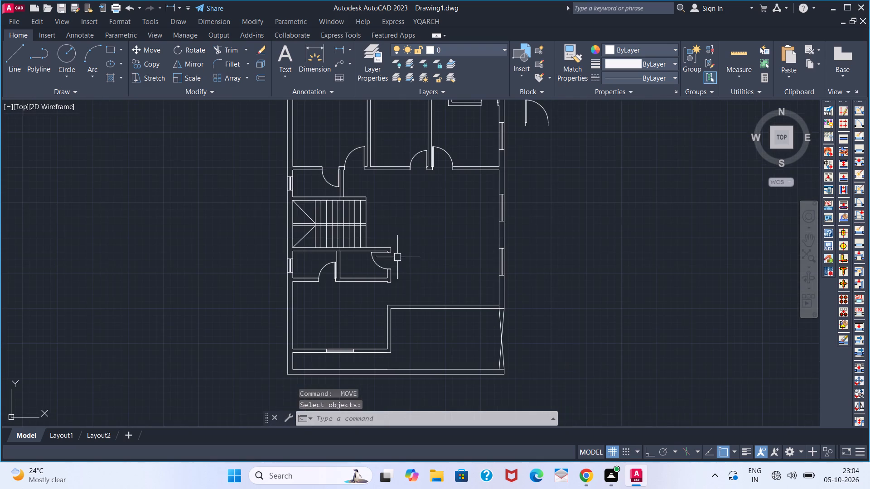
{"action": "middle_click_drag", "start_coordinate": [431, 311], "coordinate": [416, 382]}
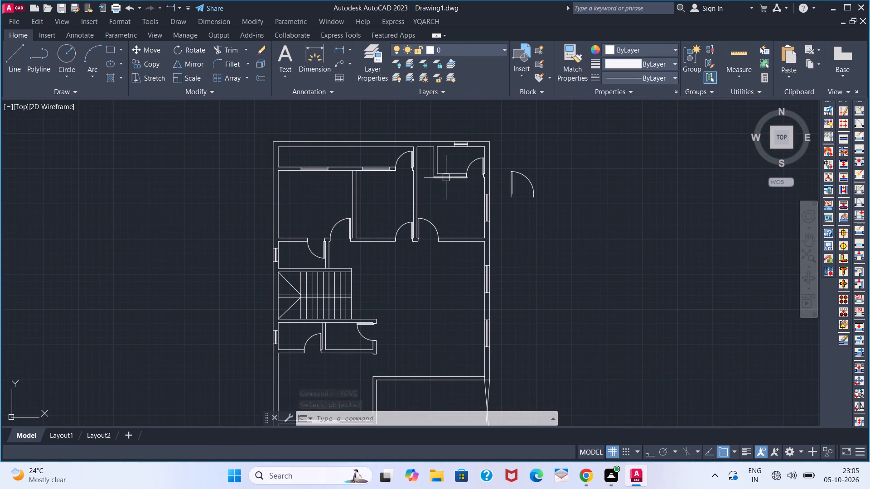
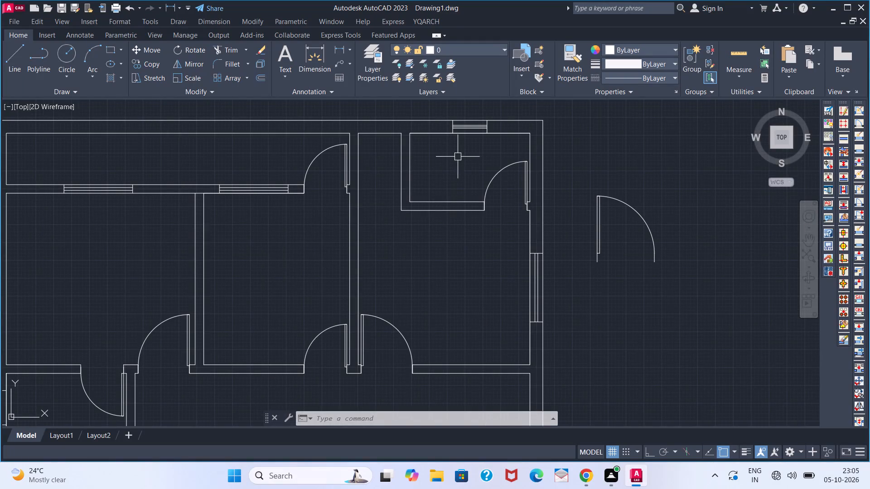
Examine the whole floor plan, checking the rooms, staircase and wall openings for missing or misplaced doors.
{"action": "scroll", "coordinate": [414, 233], "scroll_direction": "down", "scroll_amount": 2}
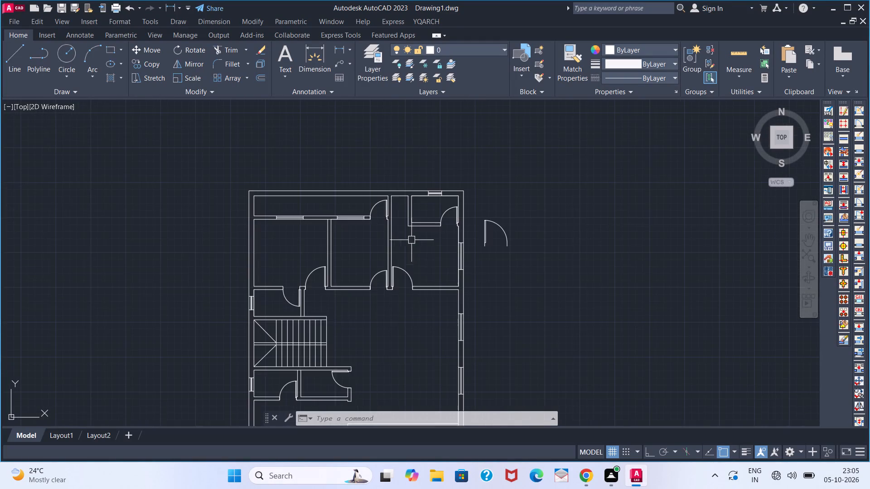
{"action": "scroll", "coordinate": [411, 283], "scroll_direction": "down", "scroll_amount": 2}
{"action": "middle_click_drag", "start_coordinate": [402, 293], "coordinate": [425, 222]}
{"action": "scroll", "coordinate": [414, 258], "scroll_direction": "up", "scroll_amount": 3}
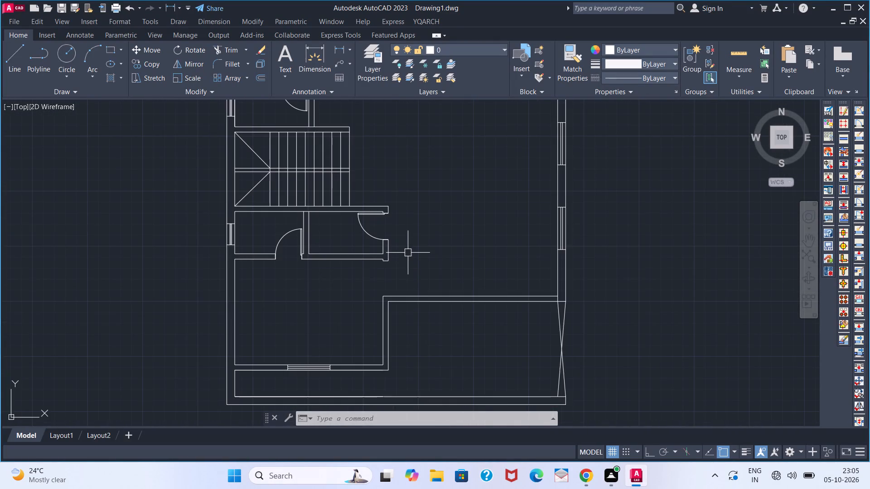
{"action": "scroll", "coordinate": [404, 250], "scroll_direction": "down", "scroll_amount": 2}
{"action": "middle_click_drag", "start_coordinate": [404, 234], "coordinate": [422, 259]}
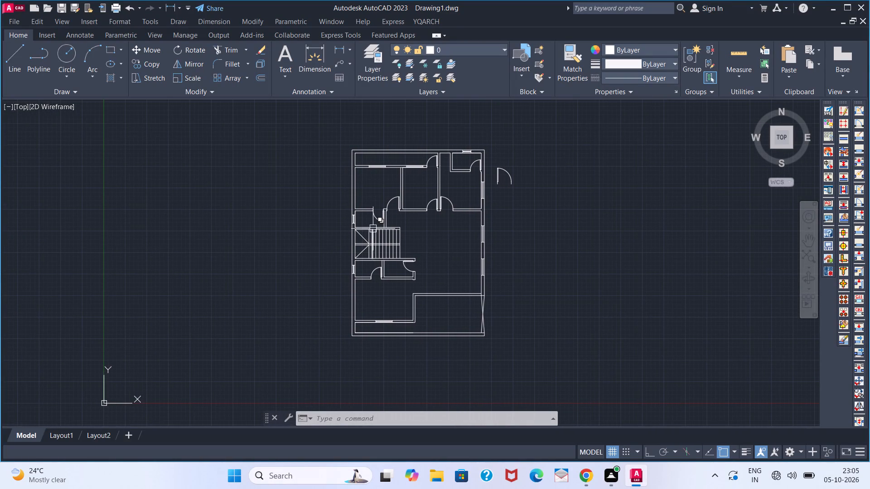
{"action": "scroll", "coordinate": [373, 229], "scroll_direction": "up", "scroll_amount": 1}
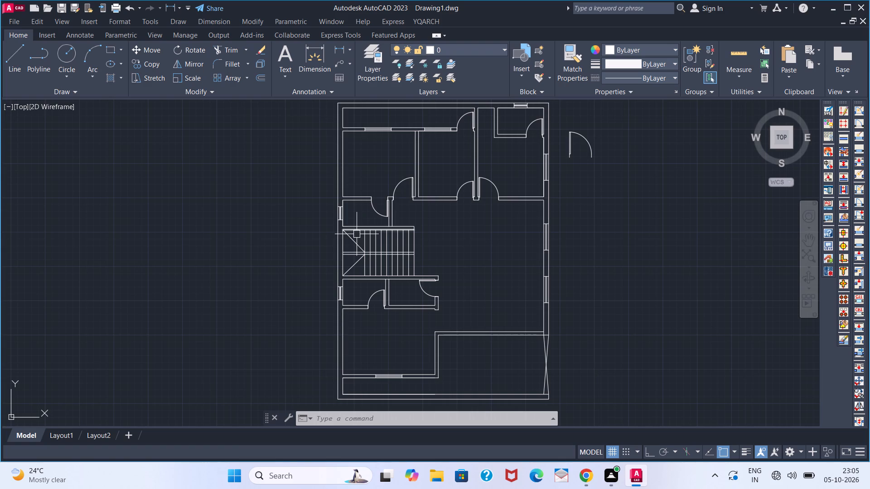
{"action": "scroll", "coordinate": [357, 244], "scroll_direction": "up", "scroll_amount": 1}
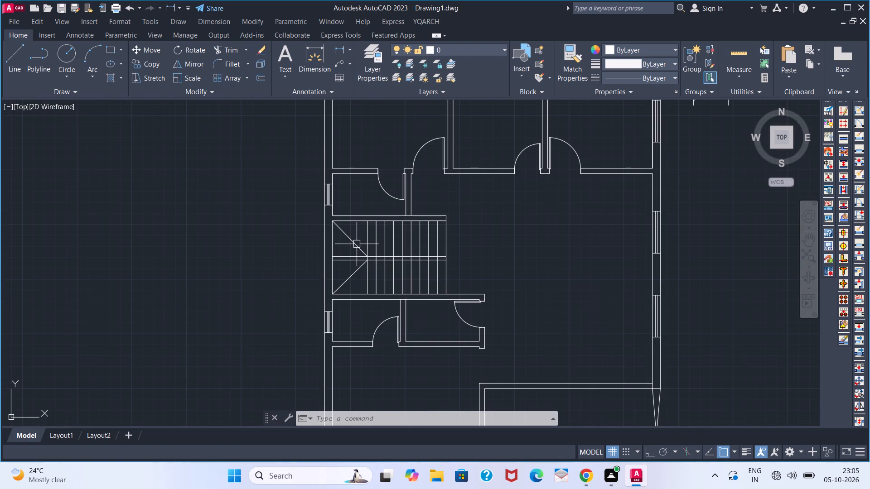
{"action": "scroll", "coordinate": [357, 244], "scroll_direction": "down", "scroll_amount": 2}
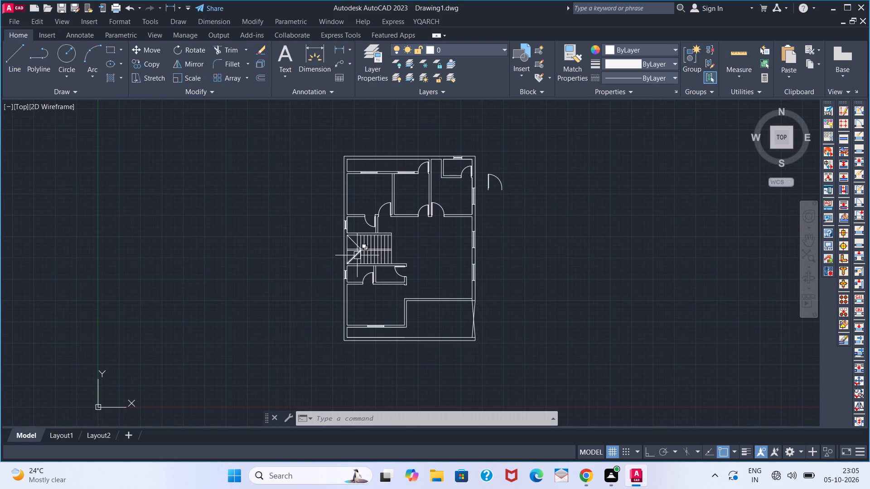
{"action": "scroll", "coordinate": [380, 242], "scroll_direction": "up", "scroll_amount": 1}
{"action": "scroll", "coordinate": [380, 242], "scroll_direction": "down", "scroll_amount": 1}
{"action": "scroll", "coordinate": [377, 256], "scroll_direction": "up", "scroll_amount": 2}
{"action": "scroll", "coordinate": [378, 249], "scroll_direction": "down", "scroll_amount": 2}
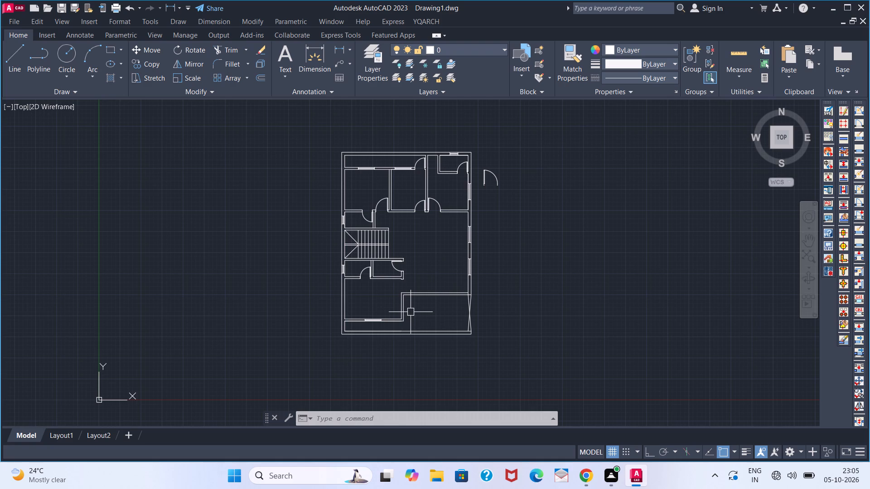
Erase the spare door block lying outside the floor plan to the east.
{"action": "scroll", "coordinate": [430, 253], "scroll_direction": "down", "scroll_amount": 2}
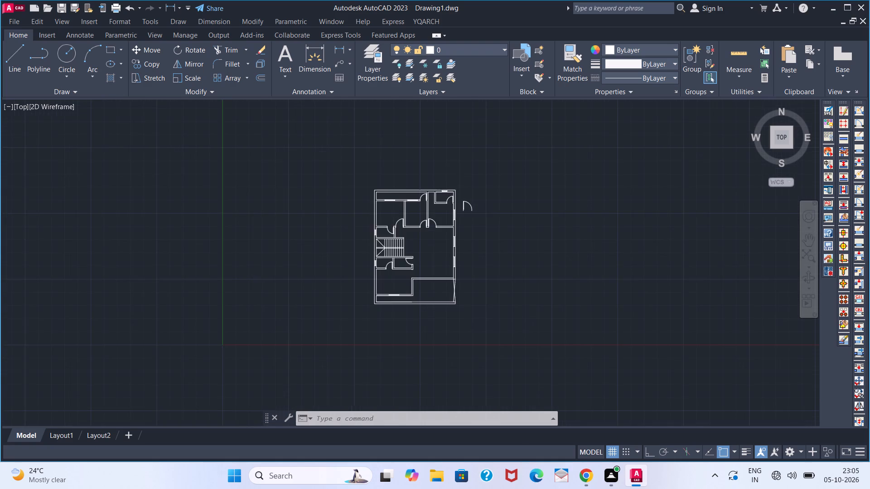
{"action": "scroll", "coordinate": [430, 253], "scroll_direction": "up", "scroll_amount": 2}
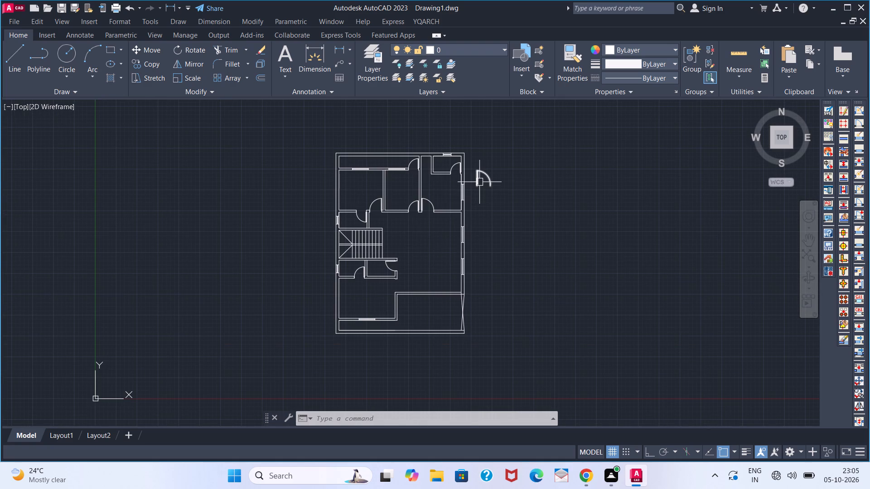
{"action": "left_click", "coordinate": [479, 182]}
{"action": "key", "text": "Delete"}
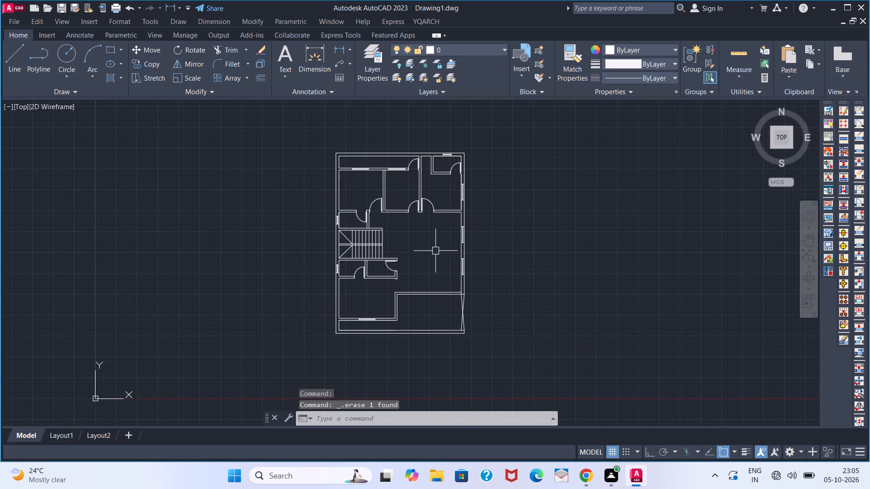
Open DesignCenter and browse past the House Designer blocks to the Blocks of Home - Space Planner.dwg.
{"action": "key", "text": "ctrl+3"}
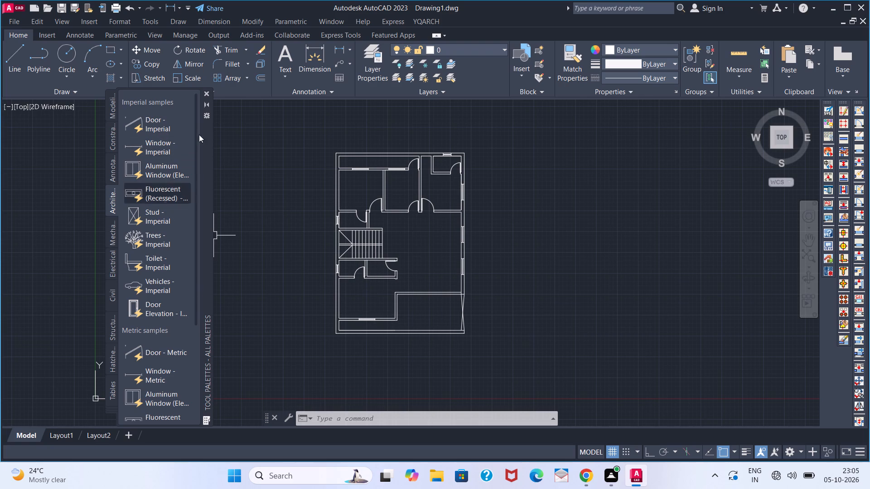
{"action": "left_click", "coordinate": [206, 93]}
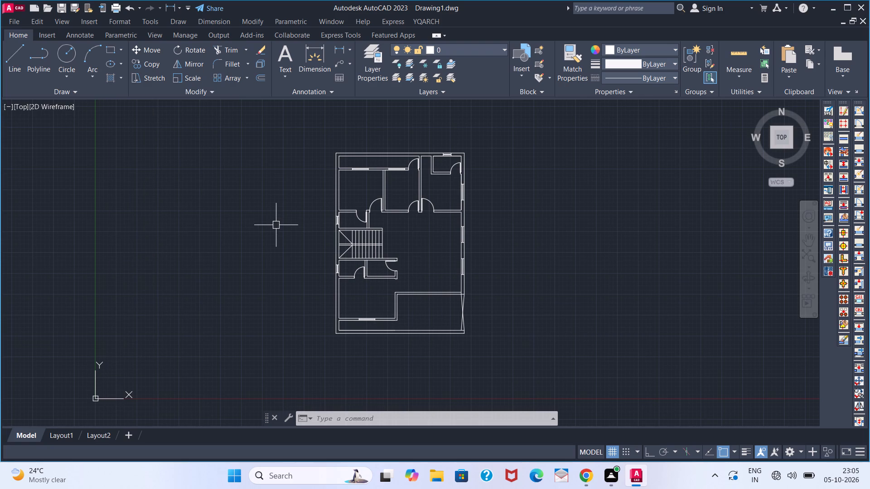
{"action": "key", "text": "ctrl+2"}
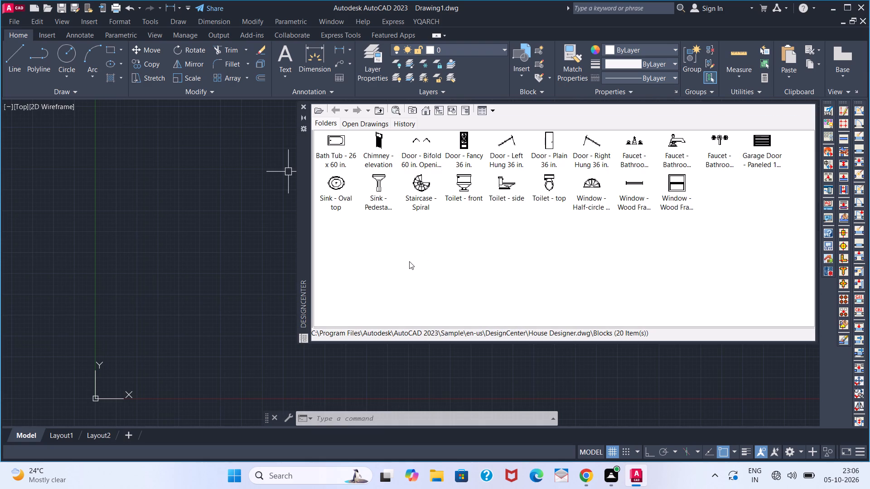
{"action": "left_click", "coordinate": [382, 108]}
{"action": "left_click", "coordinate": [382, 108]}
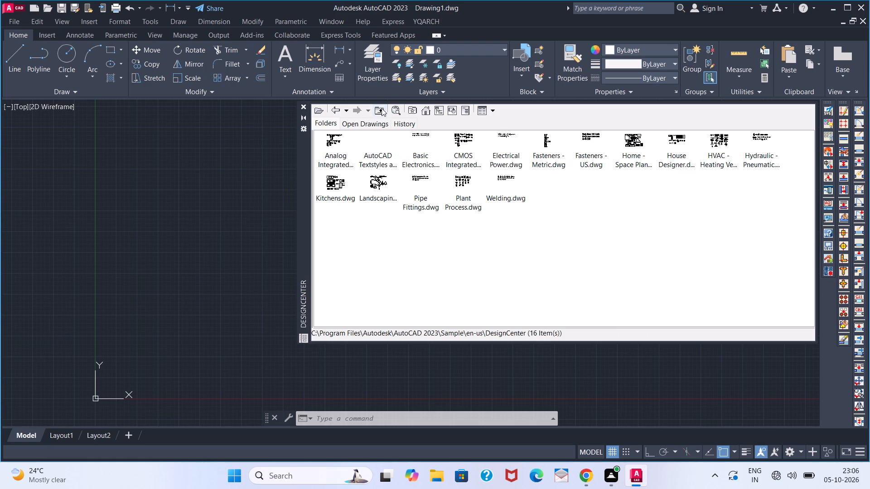
{"action": "double_click", "coordinate": [682, 154]}
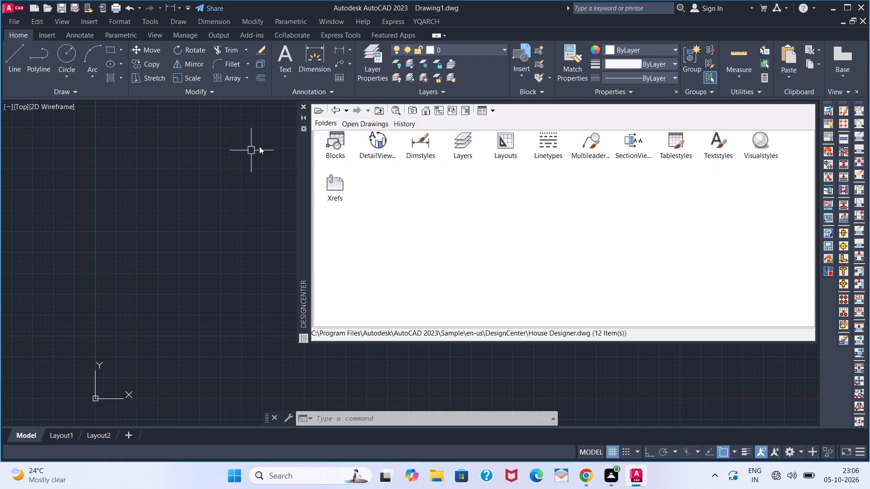
{"action": "double_click", "coordinate": [341, 140]}
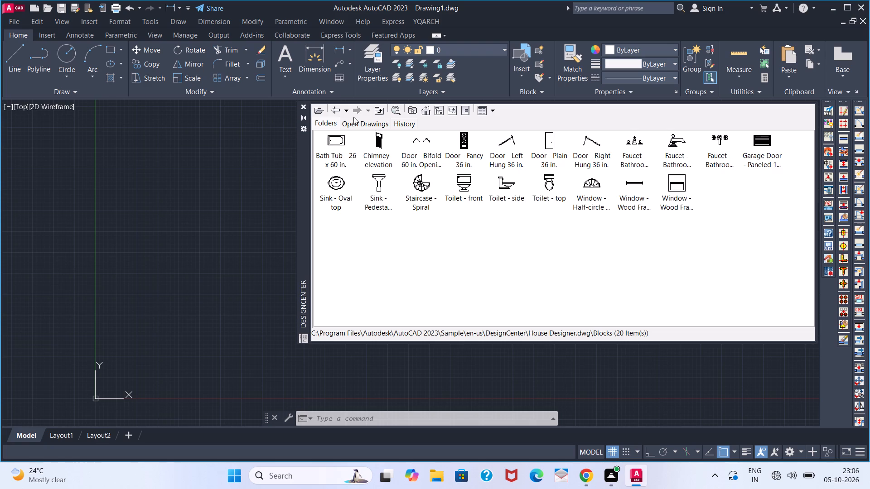
{"action": "double_click", "coordinate": [377, 111]}
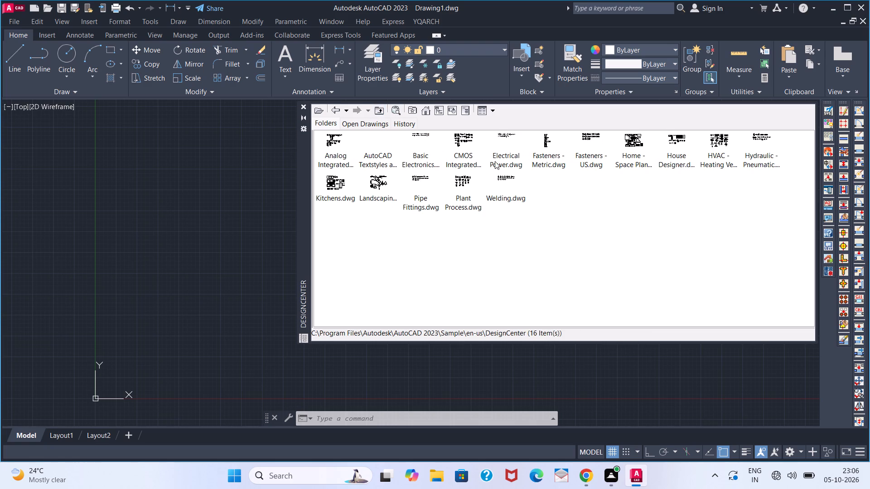
{"action": "triple_click", "coordinate": [618, 154]}
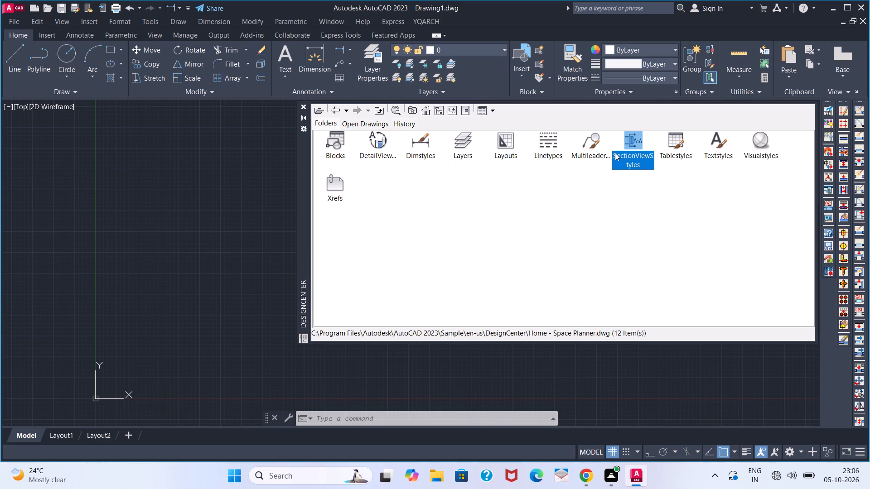
{"action": "left_click", "coordinate": [265, 158]}
{"action": "triple_click", "coordinate": [343, 136]}
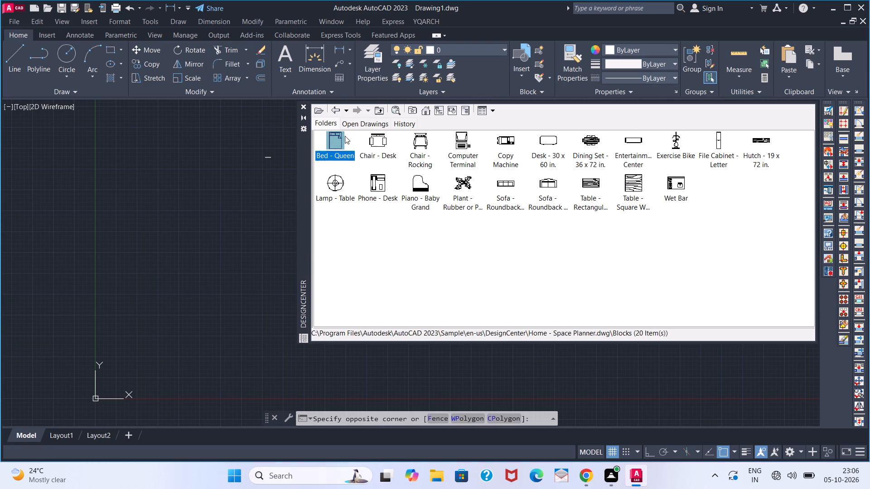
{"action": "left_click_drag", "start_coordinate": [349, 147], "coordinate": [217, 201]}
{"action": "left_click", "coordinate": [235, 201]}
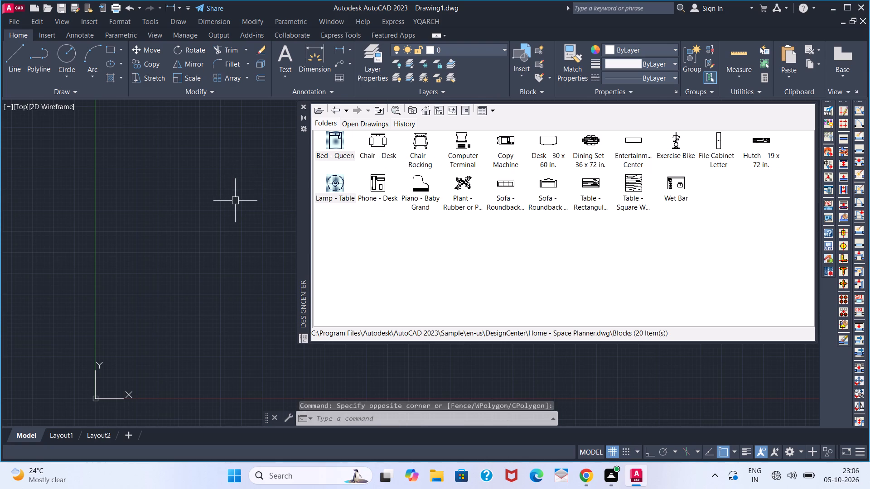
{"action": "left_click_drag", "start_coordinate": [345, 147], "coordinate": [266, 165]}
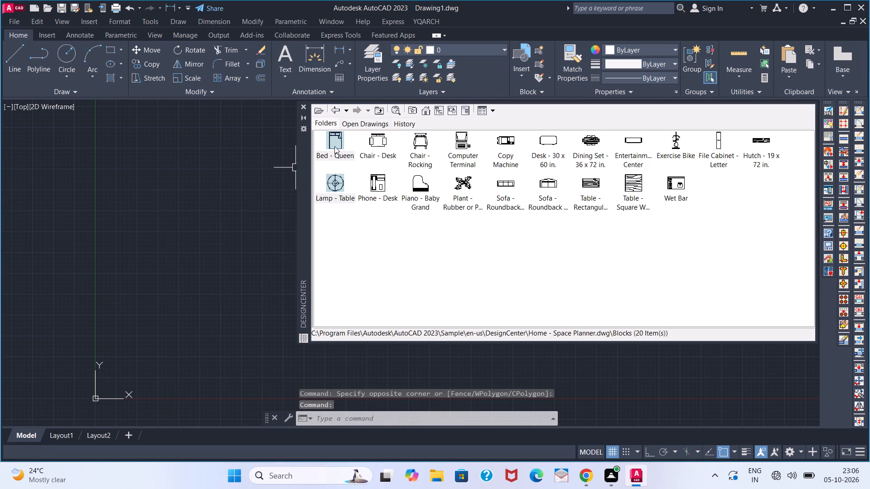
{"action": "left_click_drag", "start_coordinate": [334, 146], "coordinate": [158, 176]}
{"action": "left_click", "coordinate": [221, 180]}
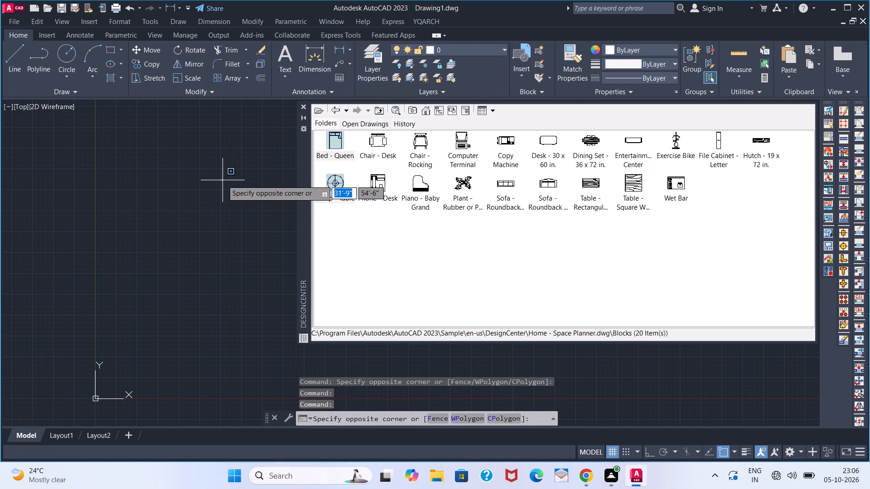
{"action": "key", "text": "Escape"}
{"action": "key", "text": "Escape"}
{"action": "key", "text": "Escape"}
Insert the Bed - Queen block in the empty space west of the floor plan.
{"action": "left_click", "coordinate": [350, 228]}
{"action": "left_click_drag", "start_coordinate": [346, 155], "coordinate": [327, 154]}
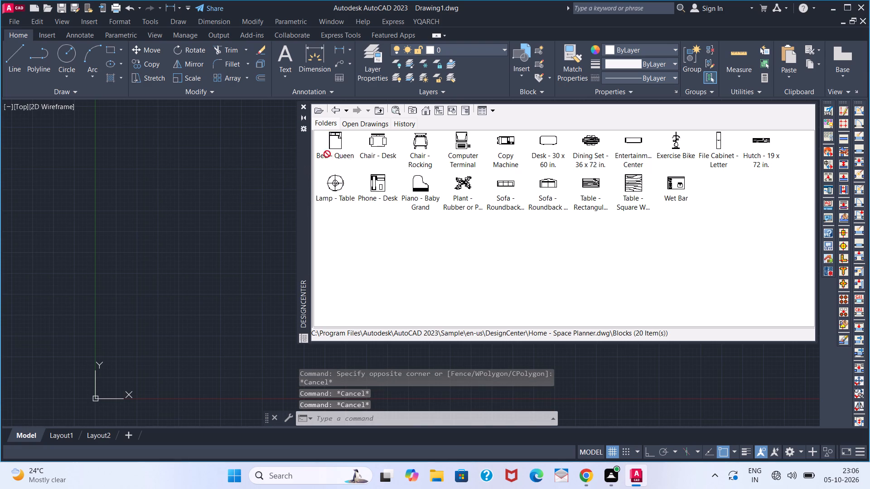
{"action": "left_click_drag", "start_coordinate": [327, 154], "coordinate": [263, 168]}
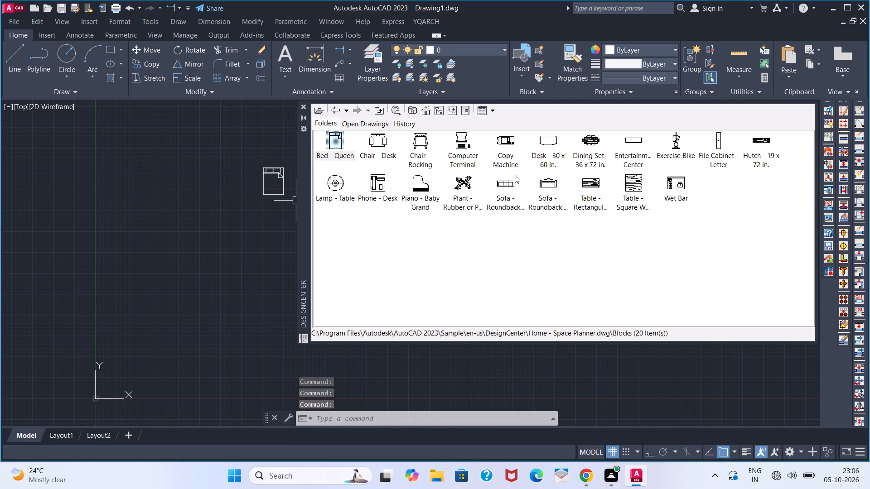
Insert the Dining Set - 36 x 72 in. block in the empty space southwest of the bed.
{"action": "left_click_drag", "start_coordinate": [585, 143], "coordinate": [341, 207]}
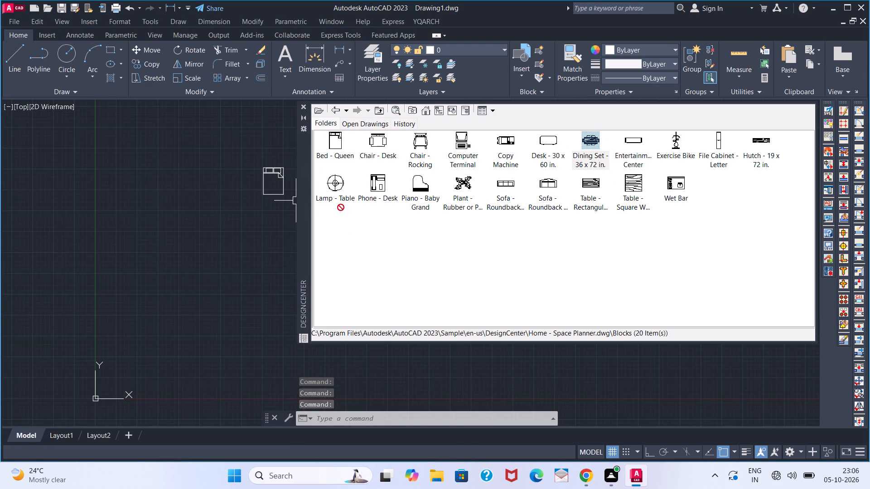
{"action": "left_click_drag", "start_coordinate": [341, 207], "coordinate": [251, 264]}
{"action": "left_click_drag", "start_coordinate": [252, 240], "coordinate": [255, 234]}
{"action": "left_click", "coordinate": [285, 215]}
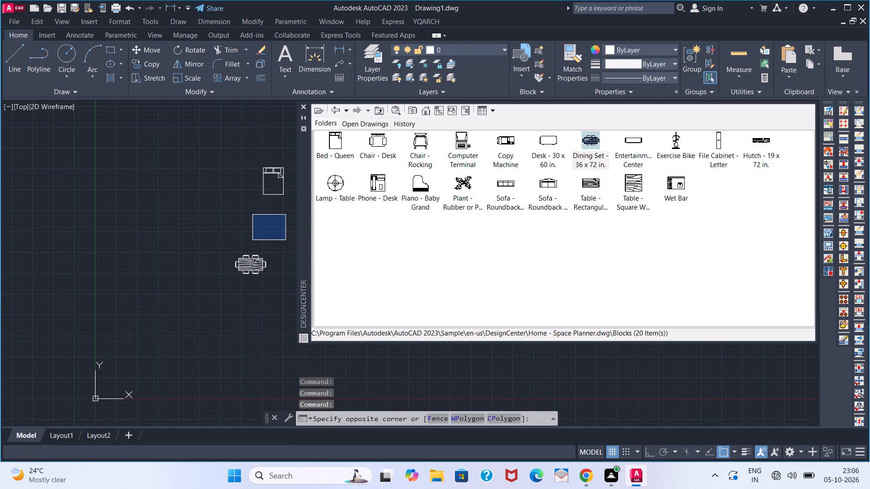
Insert the Plant - Rubber block between the bed and the dining set, and close DesignCenter.
{"action": "left_click_drag", "start_coordinate": [458, 183], "coordinate": [240, 221]}
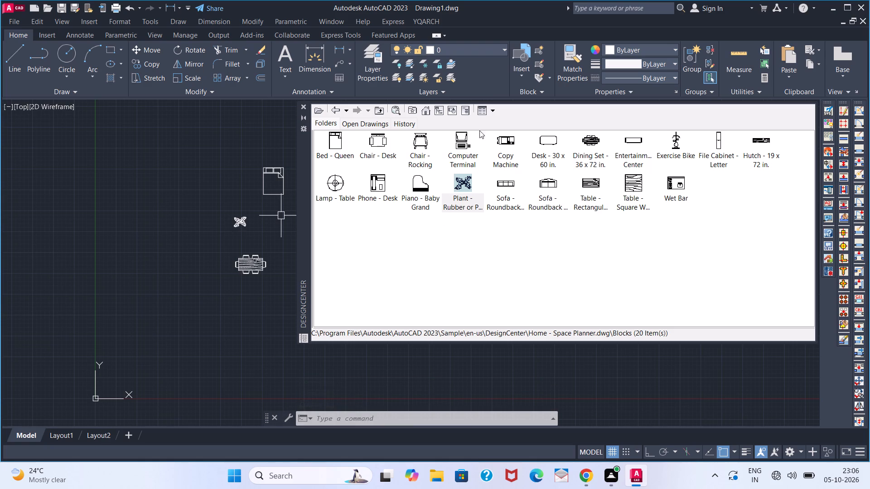
{"action": "left_click", "coordinate": [309, 106]}
{"action": "left_click", "coordinate": [302, 110]}
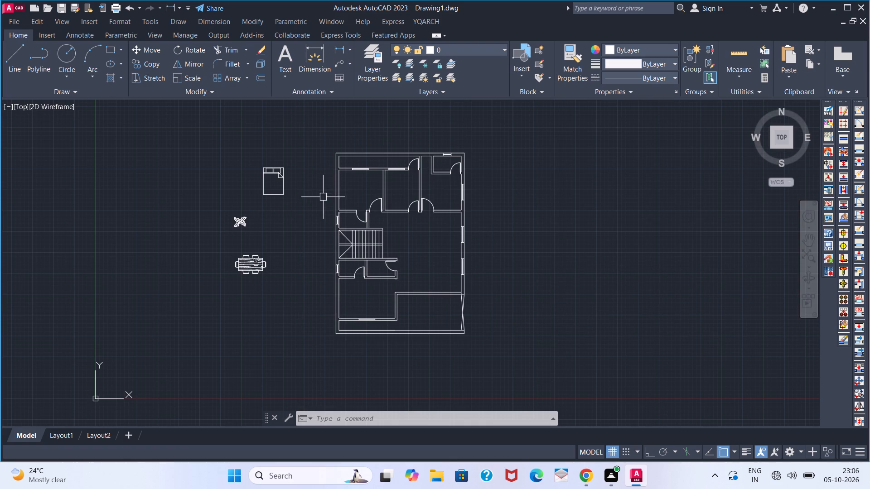
With Ortho on, rotate the queen bed a quarter turn counterclockwise about a point southeast of it, so its pillows face west.
{"action": "middle_click_drag", "start_coordinate": [340, 218], "coordinate": [542, 278]}
{"action": "left_click", "coordinate": [486, 244]}
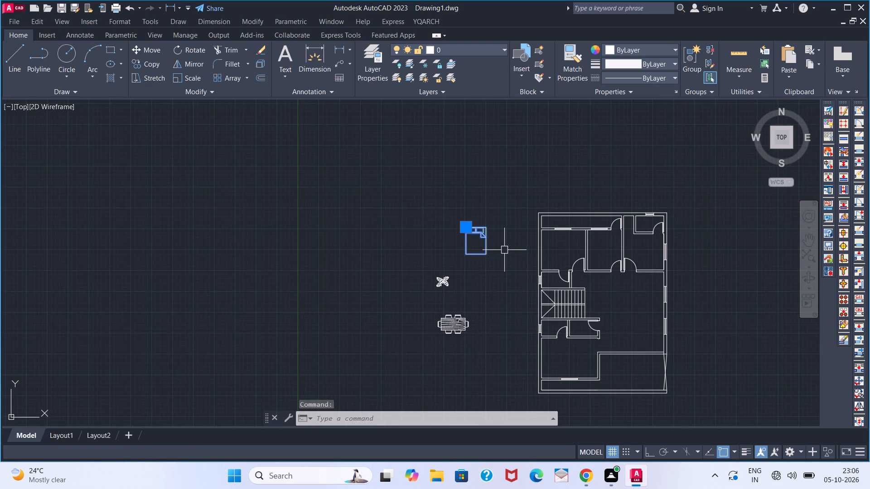
{"action": "type", "text": "RO"}
{"action": "key", "text": "Return"}
{"action": "left_click", "coordinate": [650, 452]}
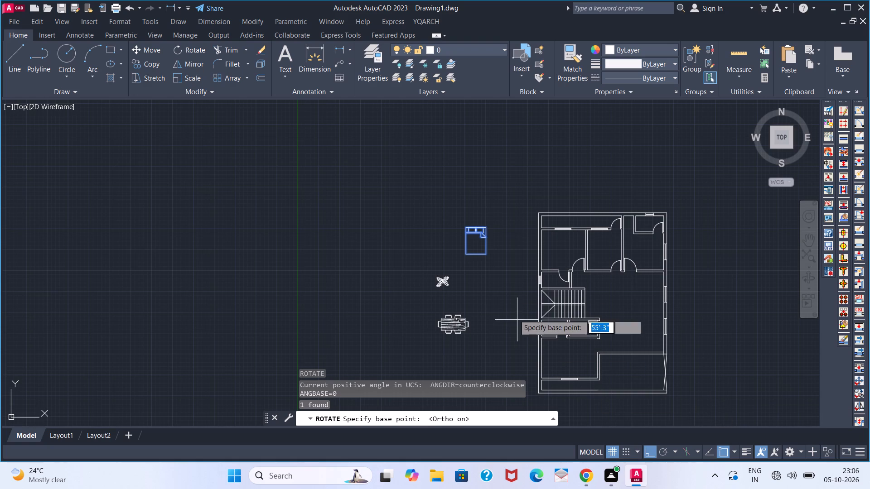
{"action": "left_click", "coordinate": [506, 274]}
{"action": "left_click", "coordinate": [513, 207]}
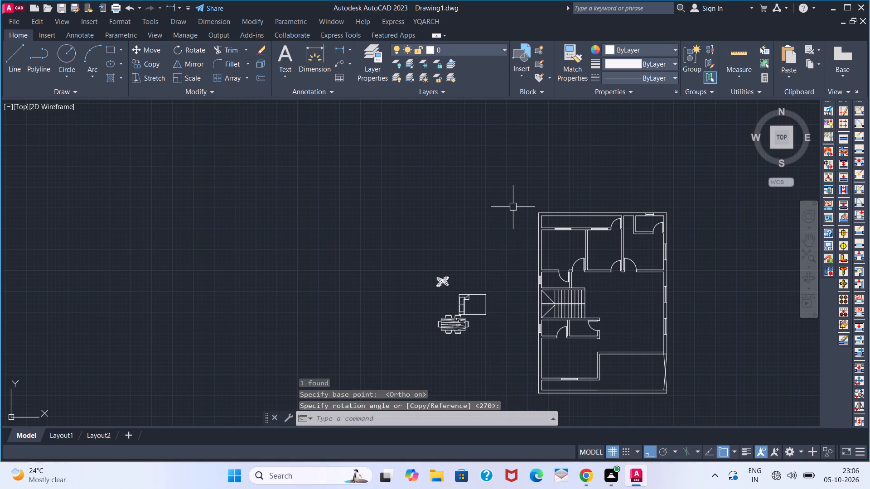
With Ortho off, move the queen bed by its northwest corner into the northwest corner of the west bedroom.
{"action": "key", "text": "space"}
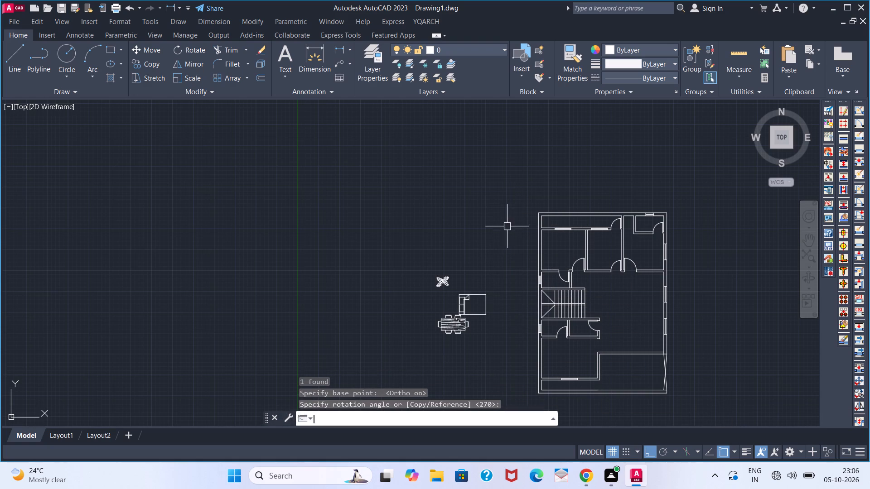
{"action": "scroll", "coordinate": [485, 290], "scroll_direction": "up", "scroll_amount": 2}
{"action": "key", "text": "space"}
{"action": "left_click", "coordinate": [480, 297]}
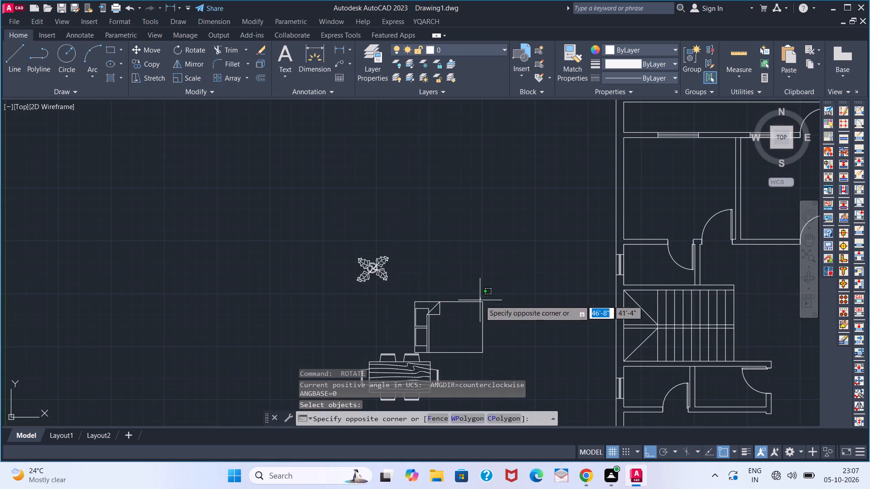
{"action": "left_click", "coordinate": [474, 312]}
{"action": "key", "text": "m"}
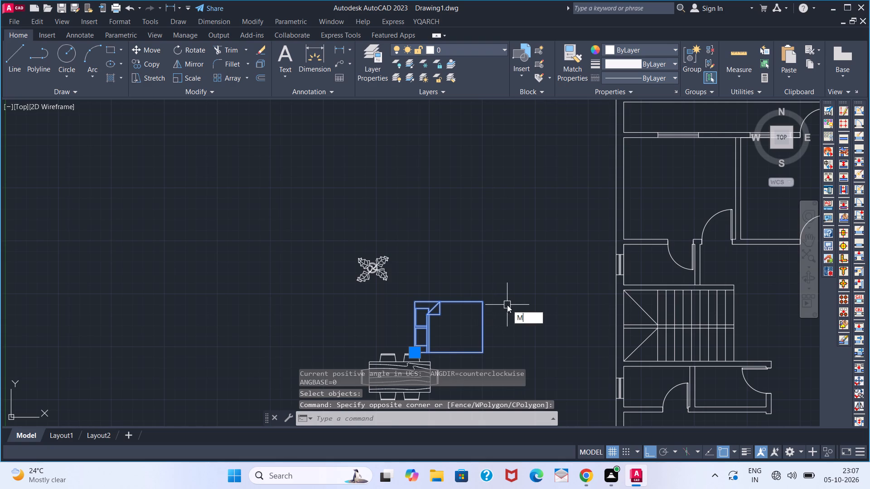
{"action": "key", "text": "Return"}
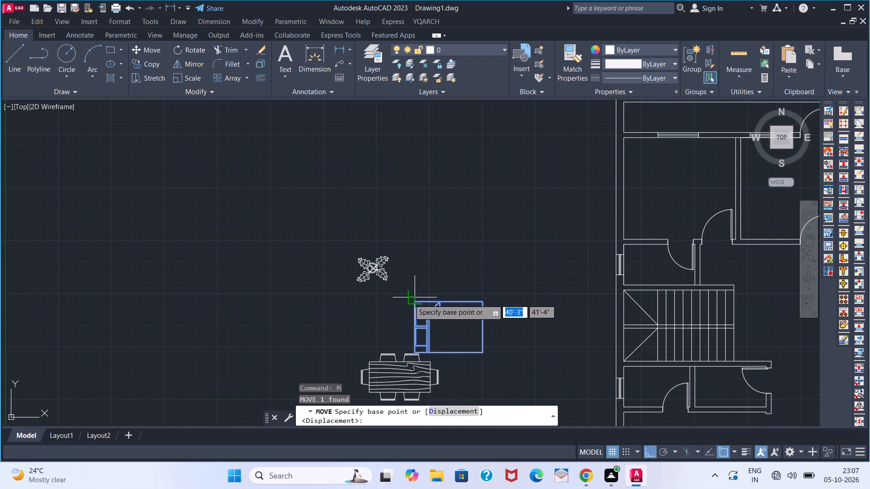
{"action": "left_click", "coordinate": [409, 299]}
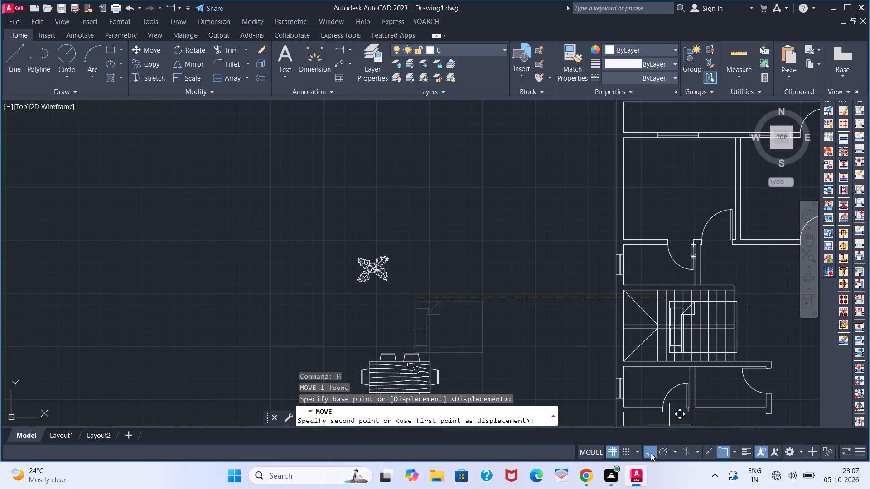
{"action": "left_click", "coordinate": [651, 453]}
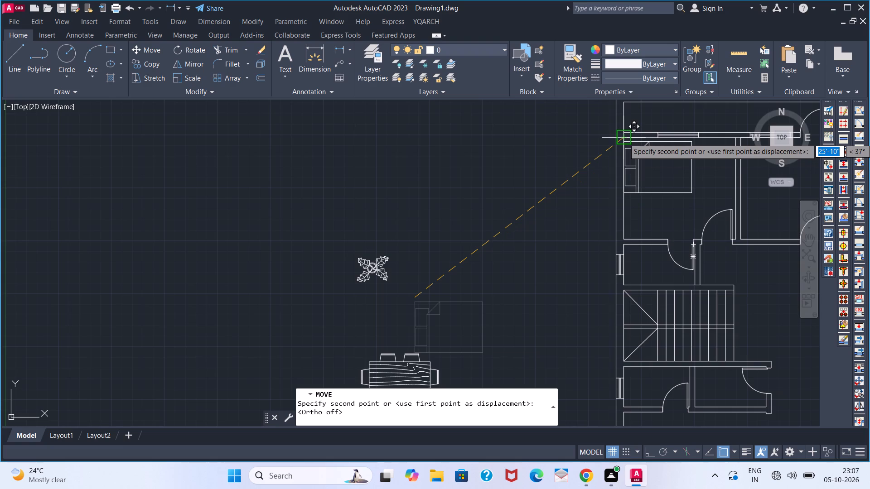
{"action": "scroll", "coordinate": [631, 138], "scroll_direction": "up", "scroll_amount": 6}
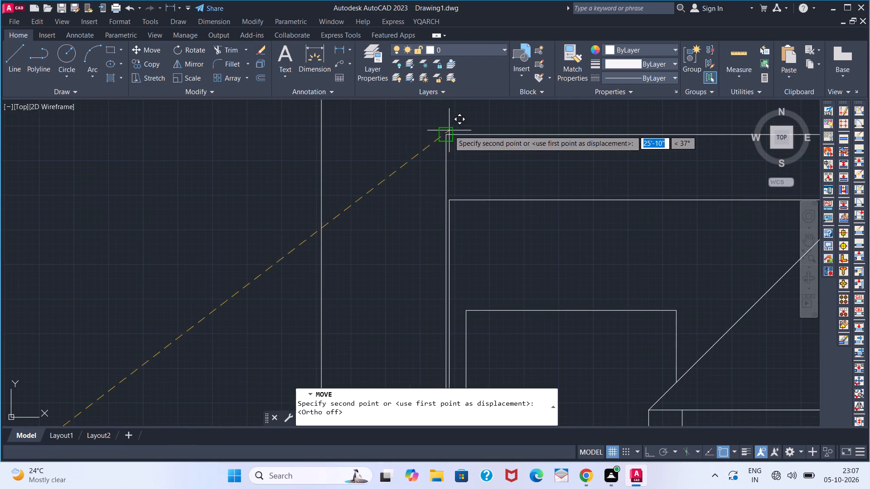
{"action": "left_click", "coordinate": [449, 130]}
{"action": "key", "text": "space"}
{"action": "scroll", "coordinate": [481, 164], "scroll_direction": "down", "scroll_amount": 4}
{"action": "scroll", "coordinate": [538, 223], "scroll_direction": "down", "scroll_amount": 4}
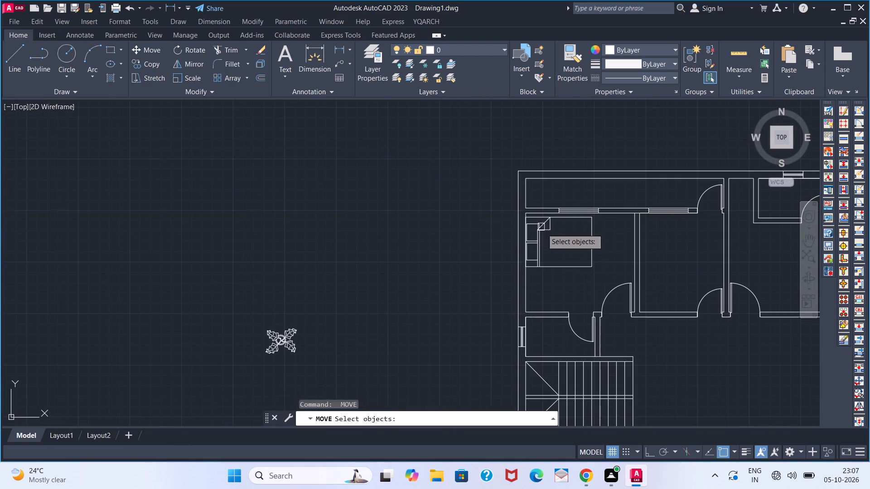
{"action": "key", "text": "space"}
{"action": "scroll", "coordinate": [583, 285], "scroll_direction": "down", "scroll_amount": 1}
{"action": "middle_click", "coordinate": [565, 285]}
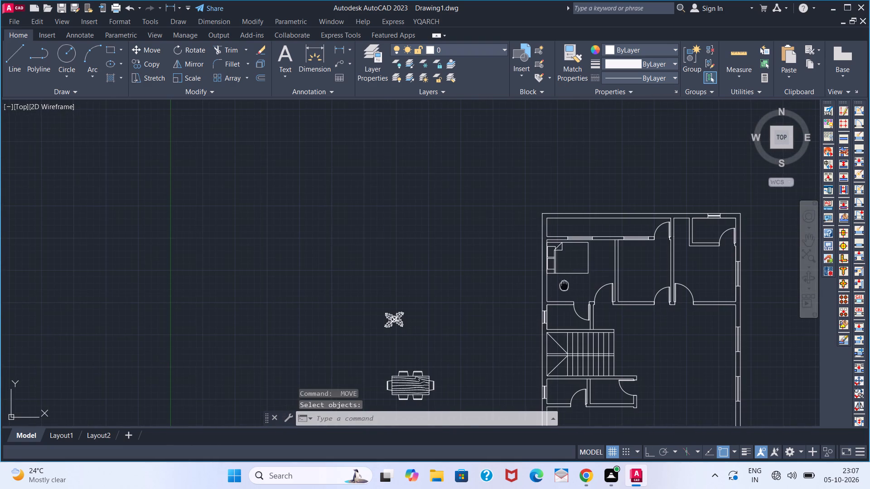
Move the queen bed by its northwest corner onto the west bedroom's inner wall corner to close the gap at the north wall.
{"action": "scroll", "coordinate": [582, 268], "scroll_direction": "up", "scroll_amount": 2}
{"action": "left_click", "coordinate": [588, 269]}
{"action": "scroll", "coordinate": [482, 206], "scroll_direction": "up", "scroll_amount": 3}
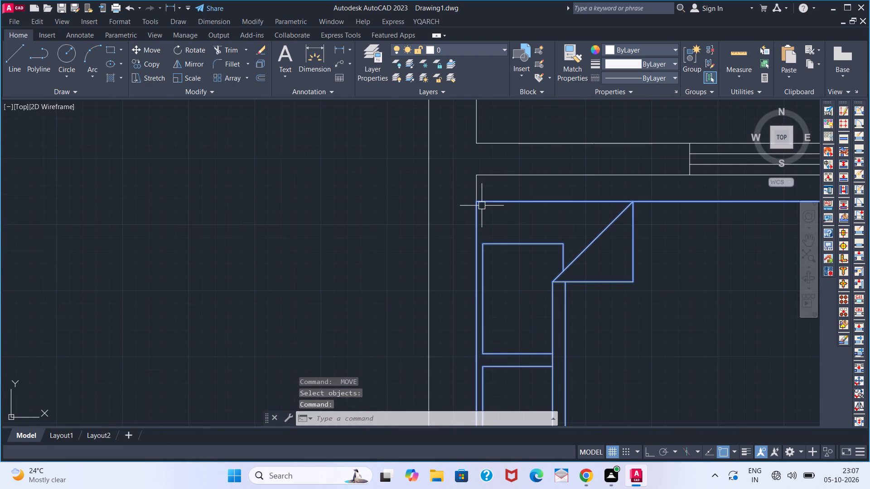
{"action": "key", "text": "m"}
{"action": "key", "text": "Return"}
{"action": "left_click", "coordinate": [482, 206]}
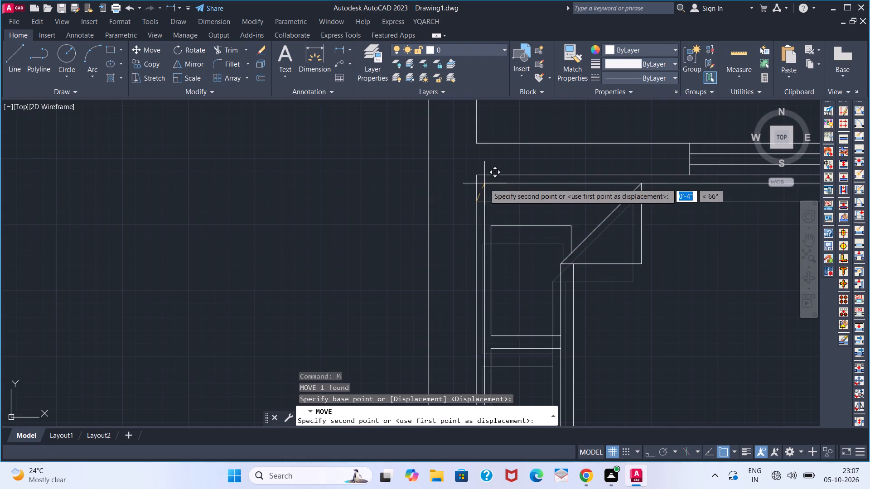
{"action": "left_click", "coordinate": [479, 180]}
{"action": "key", "text": "space"}
{"action": "scroll", "coordinate": [507, 209], "scroll_direction": "down", "scroll_amount": 4}
{"action": "scroll", "coordinate": [570, 259], "scroll_direction": "down", "scroll_amount": 2}
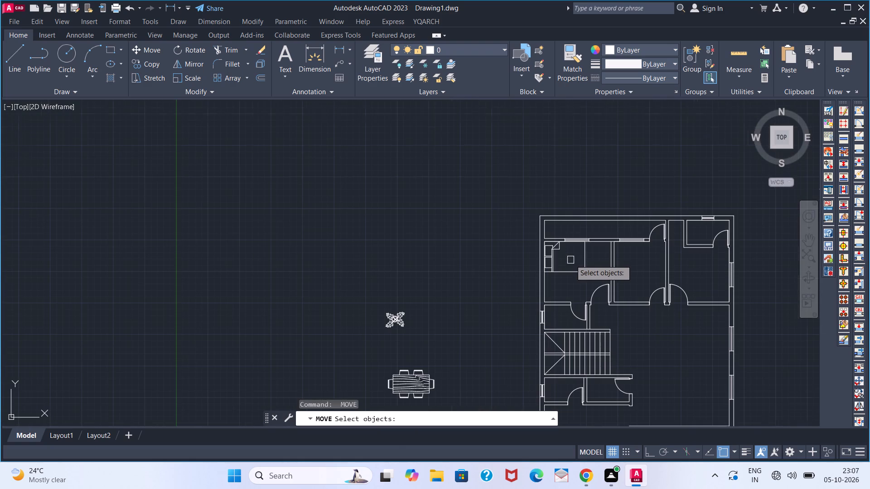
{"action": "key", "text": "space"}
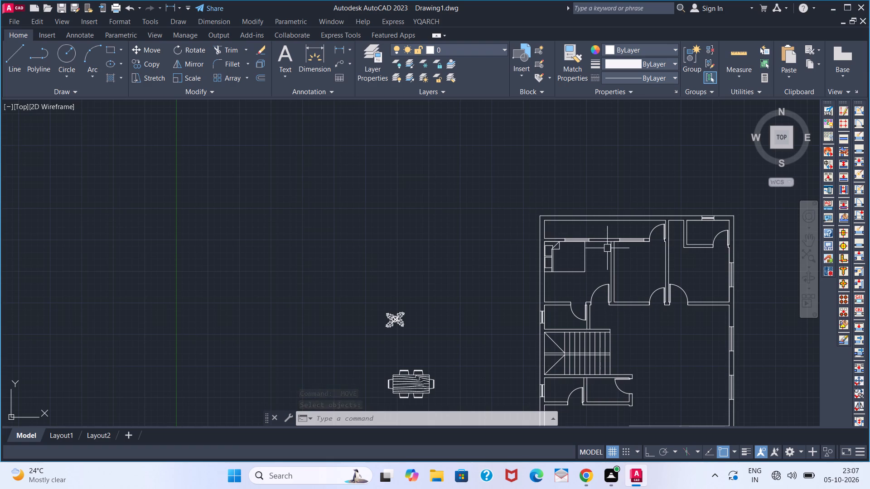
Copy the queen bed from the west bedroom to the southeast corner of the east bedroom.
{"action": "middle_click_drag", "start_coordinate": [594, 247], "coordinate": [475, 220]}
{"action": "scroll", "coordinate": [511, 236], "scroll_direction": "up", "scroll_amount": 1}
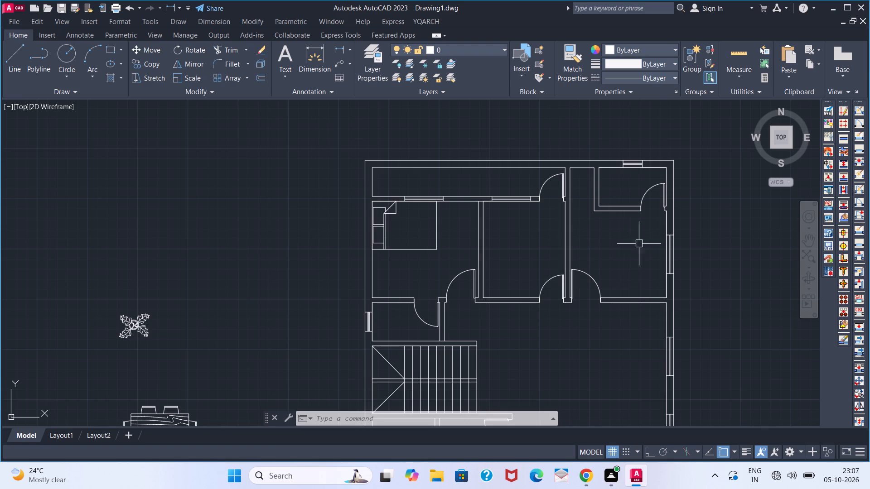
{"action": "left_click", "coordinate": [388, 247]}
{"action": "type", "text": "CO"}
{"action": "key", "text": "Return"}
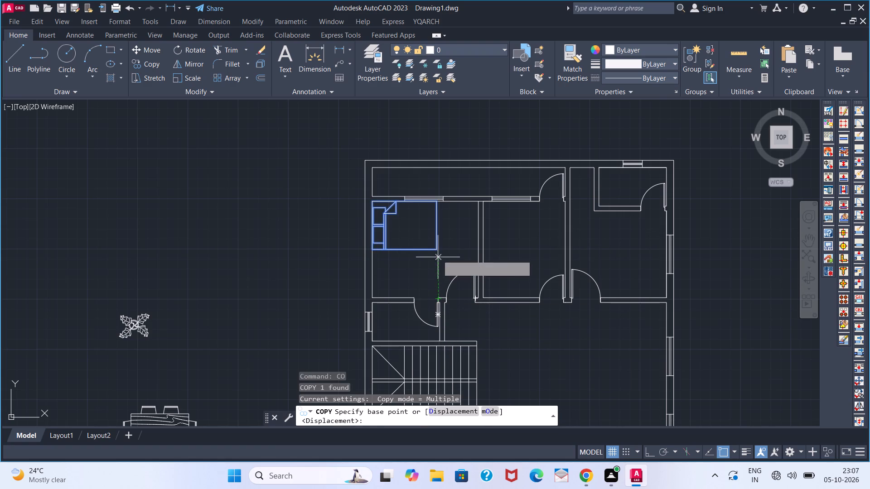
{"action": "left_click", "coordinate": [438, 255]}
{"action": "scroll", "coordinate": [654, 298], "scroll_direction": "up", "scroll_amount": 3}
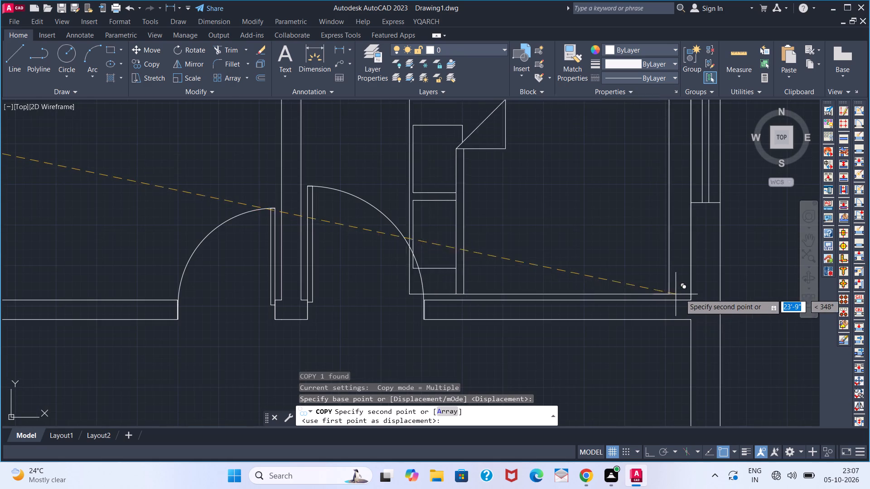
{"action": "left_click", "coordinate": [687, 296]}
{"action": "key", "text": "space"}
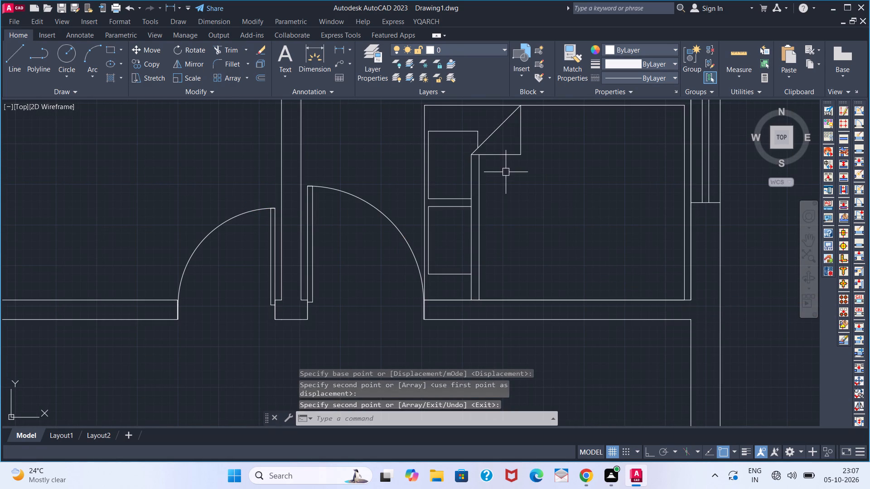
With Ortho on, rotate the copied queen bed 180 degrees about a point on its southern pillow, so its pillows face east.
{"action": "left_click", "coordinate": [473, 166]}
{"action": "type", "text": "RO"}
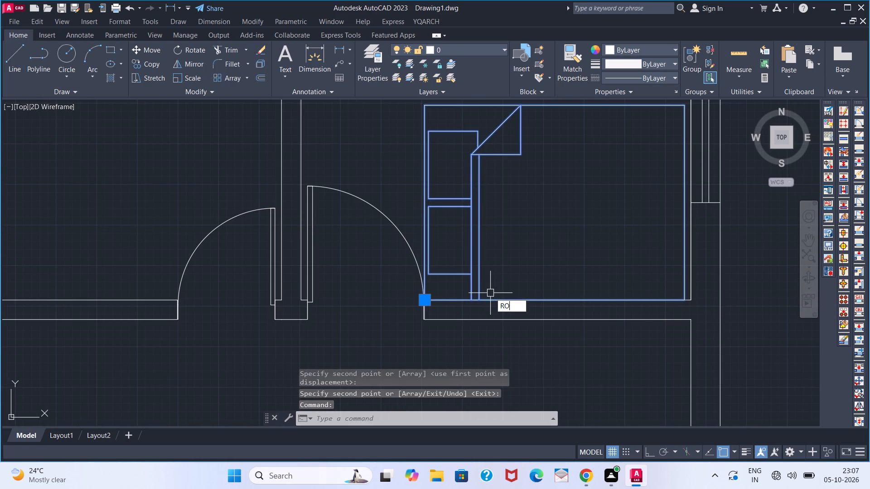
{"action": "key", "text": "Return"}
{"action": "left_click", "coordinate": [432, 256]}
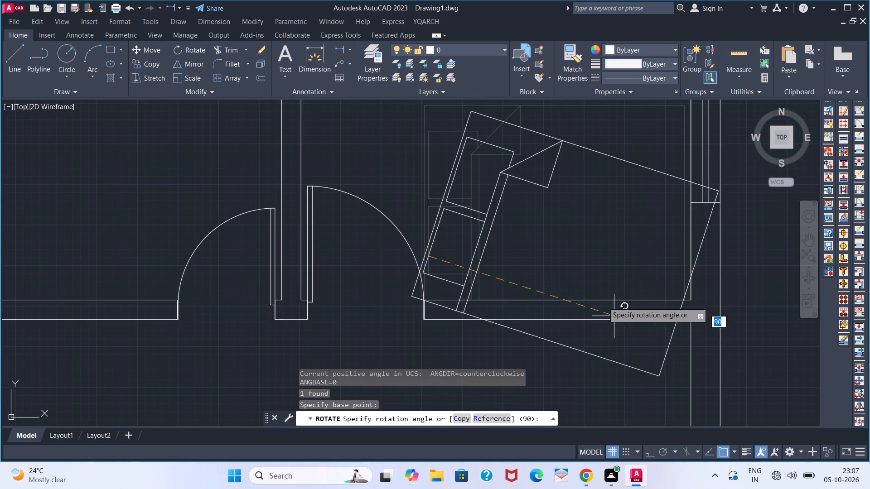
{"action": "left_click", "coordinate": [648, 449]}
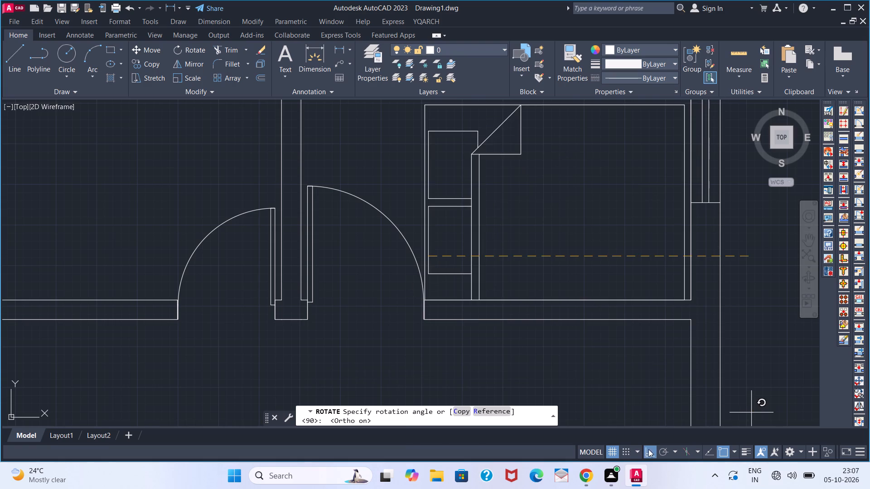
{"action": "left_click", "coordinate": [322, 314]}
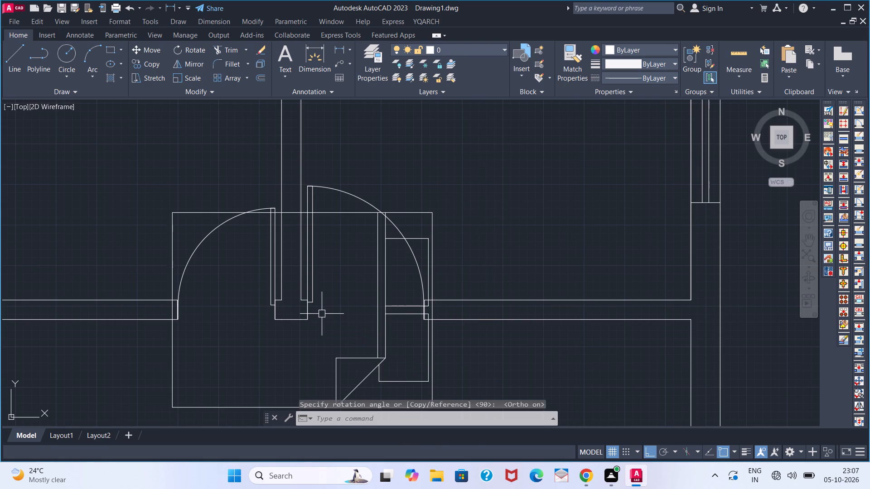
{"action": "key", "text": "space"}
{"action": "key", "text": "space"}
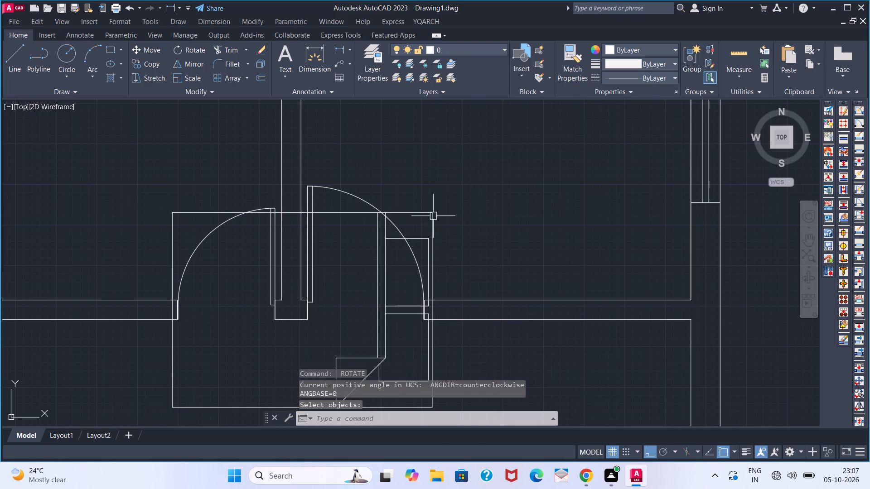
Move the rotated queen bed by its southeast corner to the inner southeast wall corner of the east bedroom.
{"action": "left_click", "coordinate": [433, 216]}
{"action": "key", "text": "m"}
{"action": "key", "text": "Return"}
{"action": "middle_click_drag", "start_coordinate": [483, 364], "coordinate": [522, 317]}
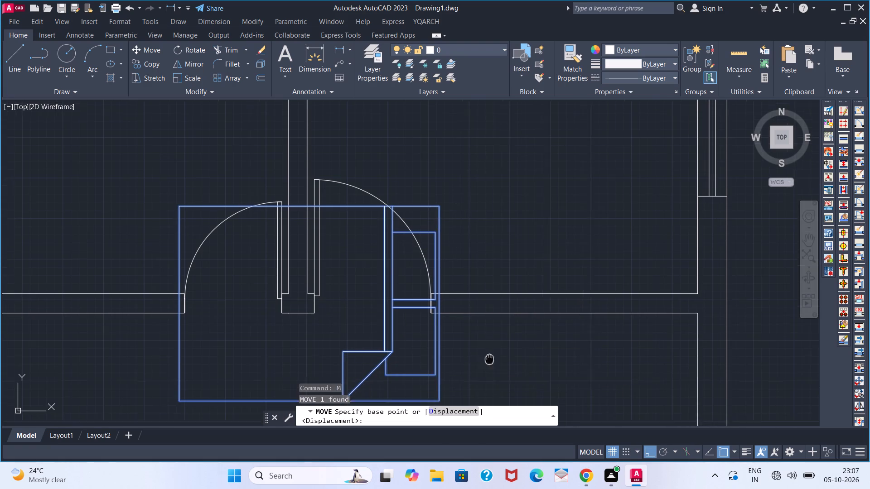
{"action": "middle_click_drag", "start_coordinate": [522, 317], "coordinate": [561, 280]}
{"action": "left_click", "coordinate": [517, 319]}
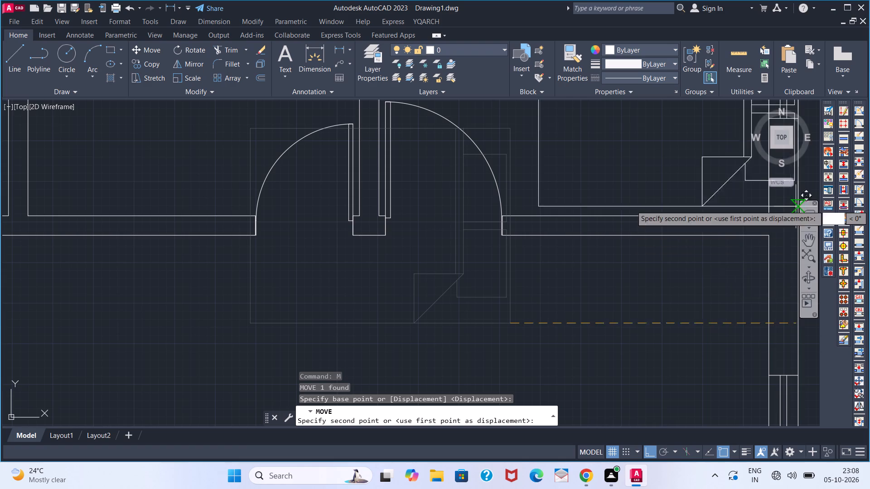
{"action": "left_click", "coordinate": [771, 214]}
{"action": "key", "text": "space"}
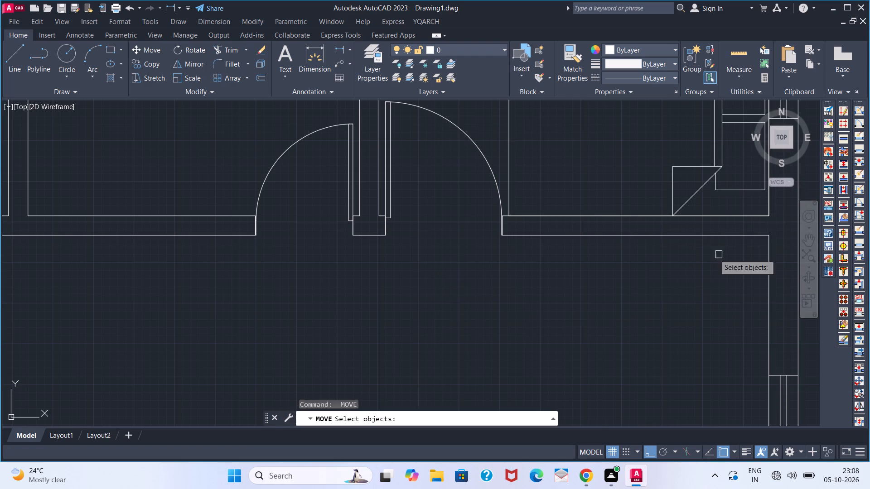
{"action": "scroll", "coordinate": [598, 304], "scroll_direction": "down", "scroll_amount": 2}
{"action": "key", "text": "space"}
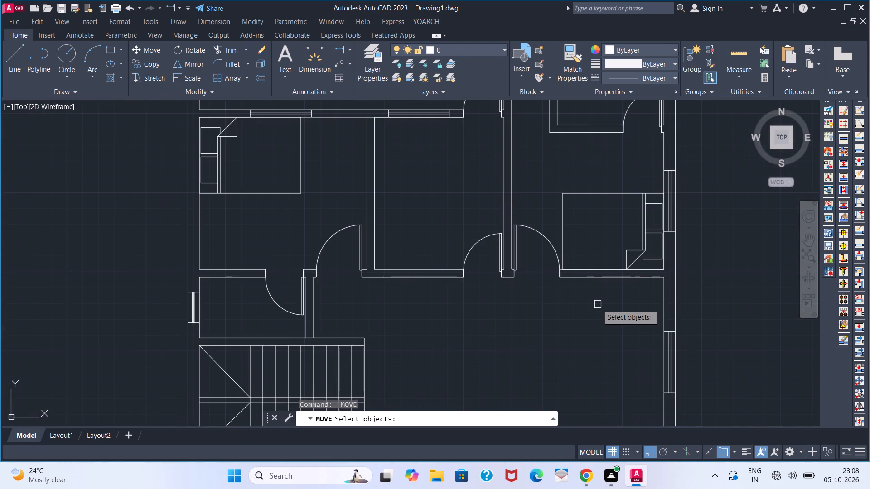
{"action": "scroll", "coordinate": [598, 304], "scroll_direction": "down", "scroll_amount": 2}
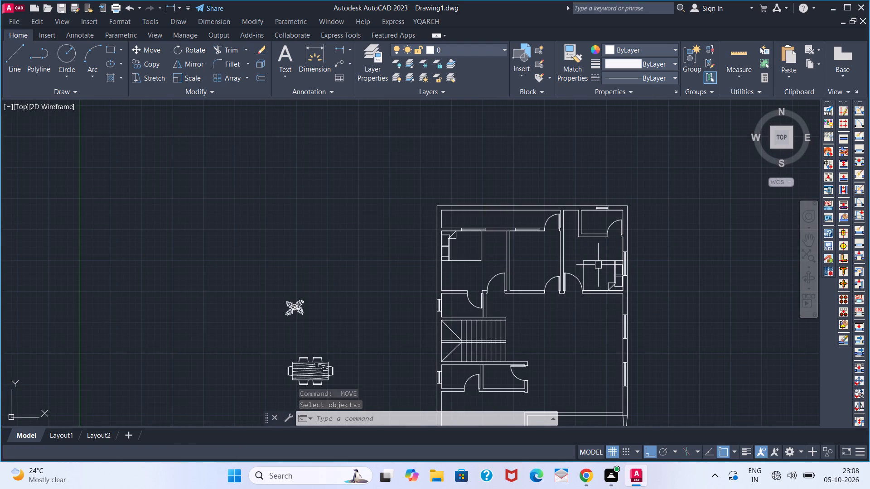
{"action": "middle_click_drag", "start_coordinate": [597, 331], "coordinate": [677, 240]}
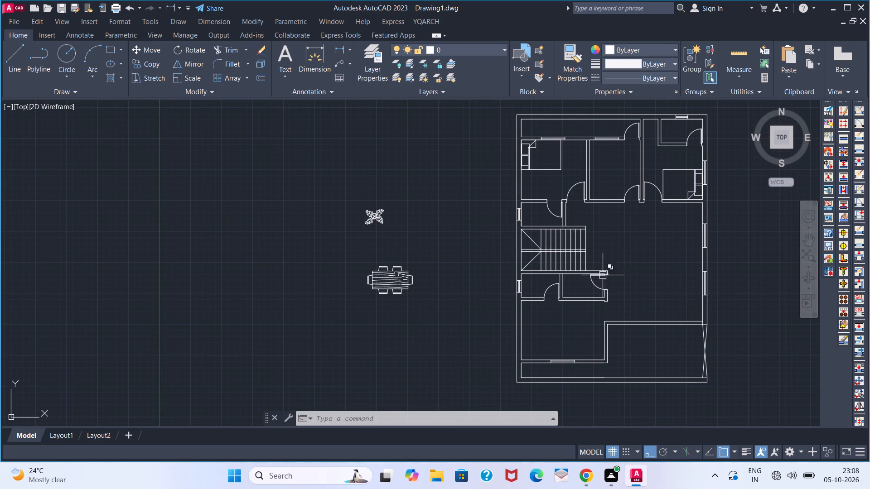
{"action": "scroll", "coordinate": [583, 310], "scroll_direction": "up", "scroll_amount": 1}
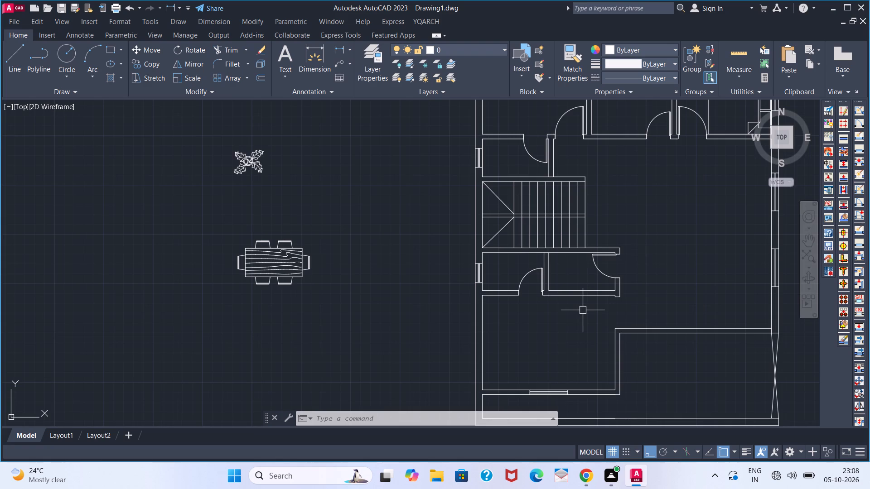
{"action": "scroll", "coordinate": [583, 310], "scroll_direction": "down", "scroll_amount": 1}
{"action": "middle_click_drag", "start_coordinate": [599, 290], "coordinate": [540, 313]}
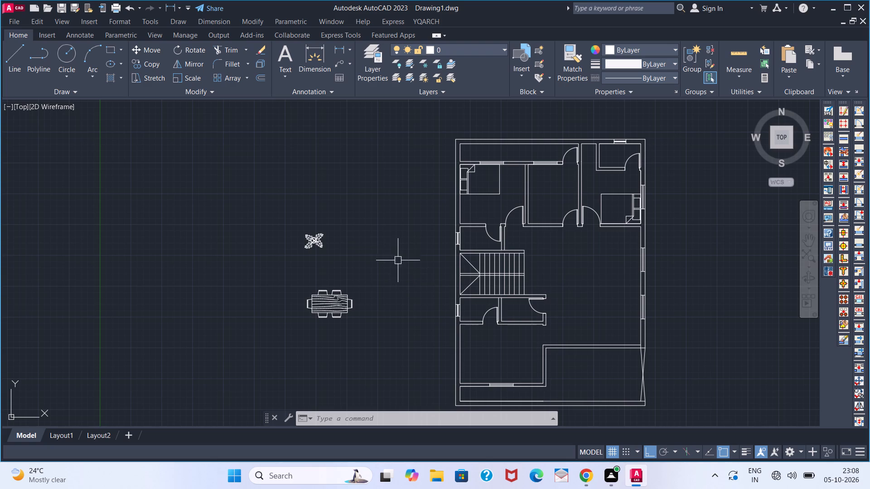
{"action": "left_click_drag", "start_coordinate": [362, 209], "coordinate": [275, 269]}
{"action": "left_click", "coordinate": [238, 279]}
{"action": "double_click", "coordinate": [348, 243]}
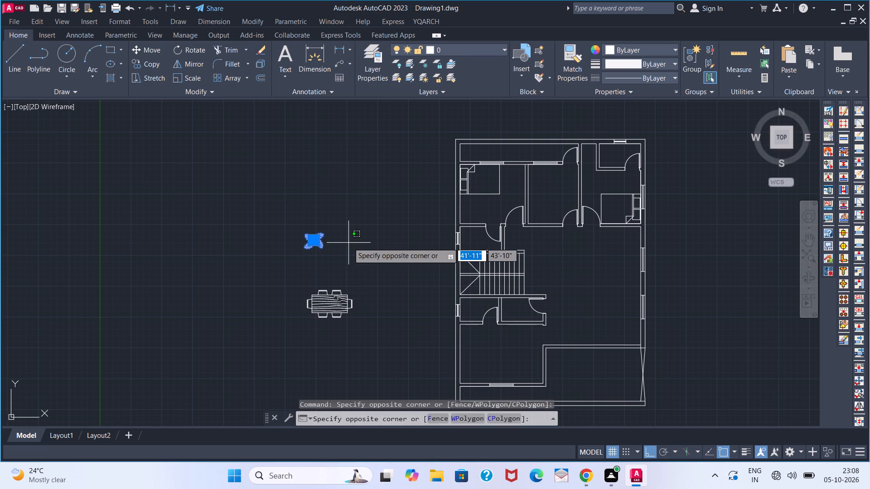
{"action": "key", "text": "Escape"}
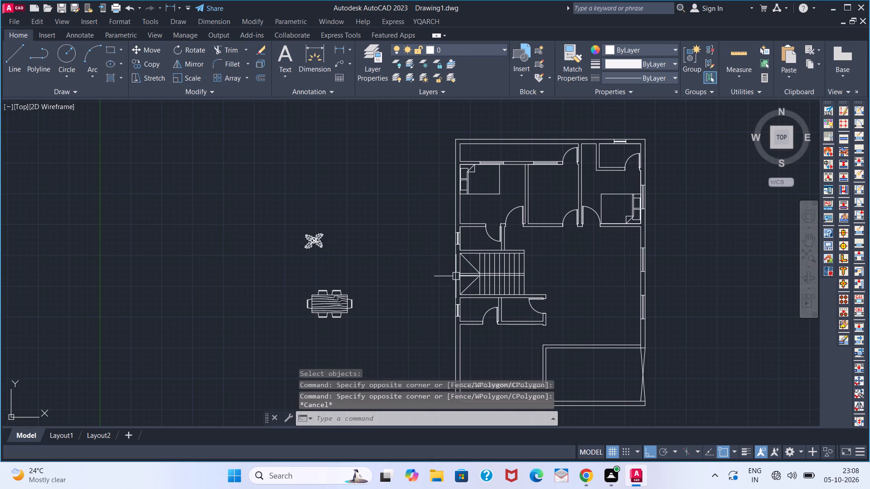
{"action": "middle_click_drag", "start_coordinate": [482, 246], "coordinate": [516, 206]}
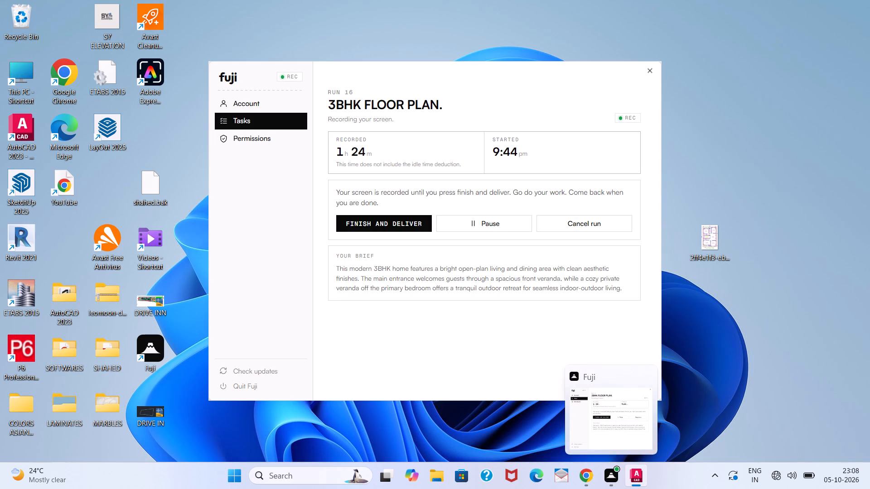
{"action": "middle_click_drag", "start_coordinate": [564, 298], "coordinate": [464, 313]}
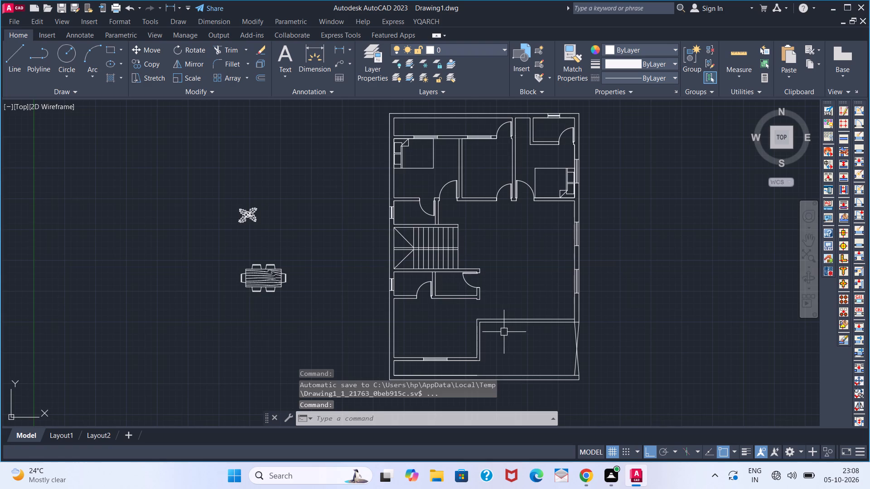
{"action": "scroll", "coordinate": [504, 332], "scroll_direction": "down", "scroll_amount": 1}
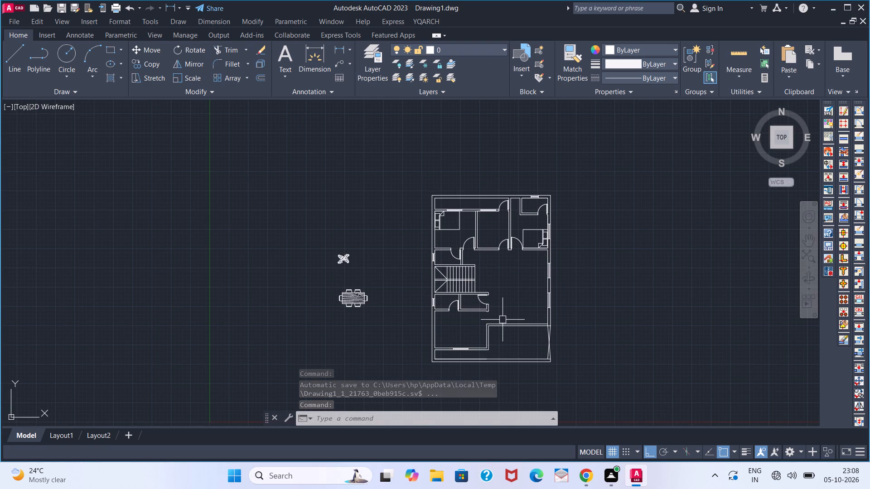
Copy the queen bed from the northwest bedroom by its southwest corner to the inner southwest corner of the southern bedroom.
{"action": "scroll", "coordinate": [477, 288], "scroll_direction": "up", "scroll_amount": 1}
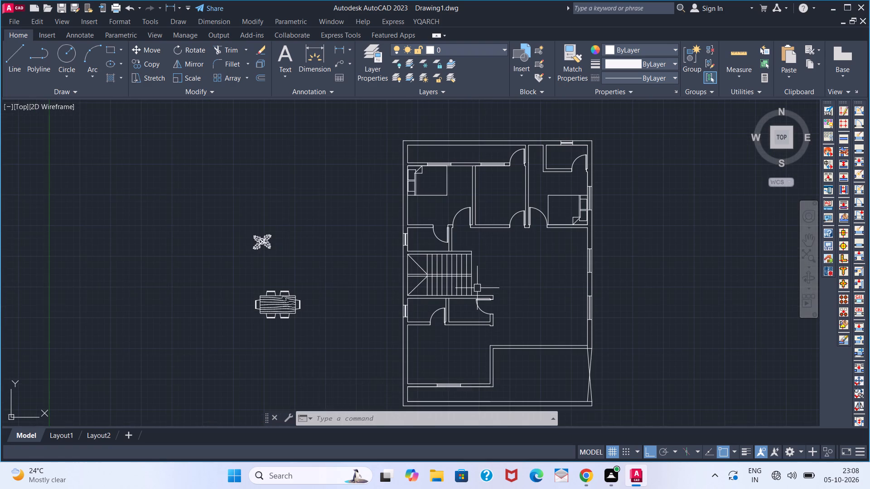
{"action": "middle_click_drag", "start_coordinate": [477, 288], "coordinate": [486, 278]}
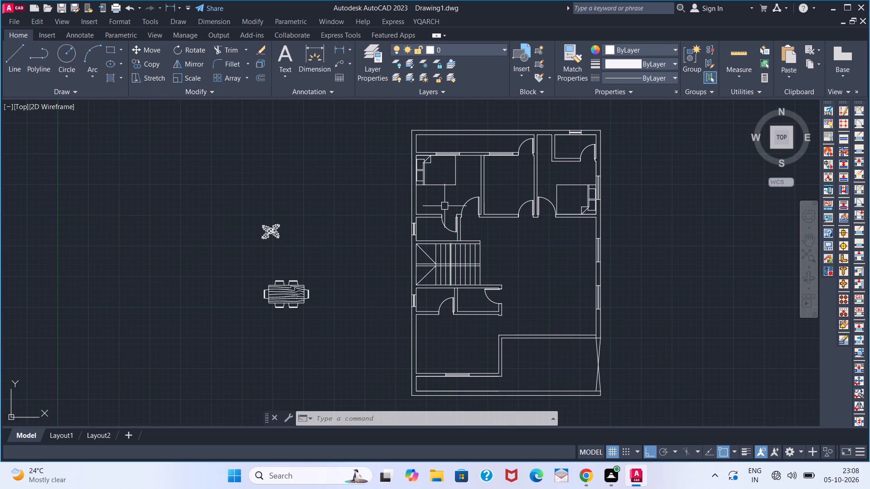
{"action": "left_click", "coordinate": [446, 186]}
{"action": "type", "text": "CO"}
{"action": "key", "text": "Return"}
{"action": "scroll", "coordinate": [430, 181], "scroll_direction": "up", "scroll_amount": 3}
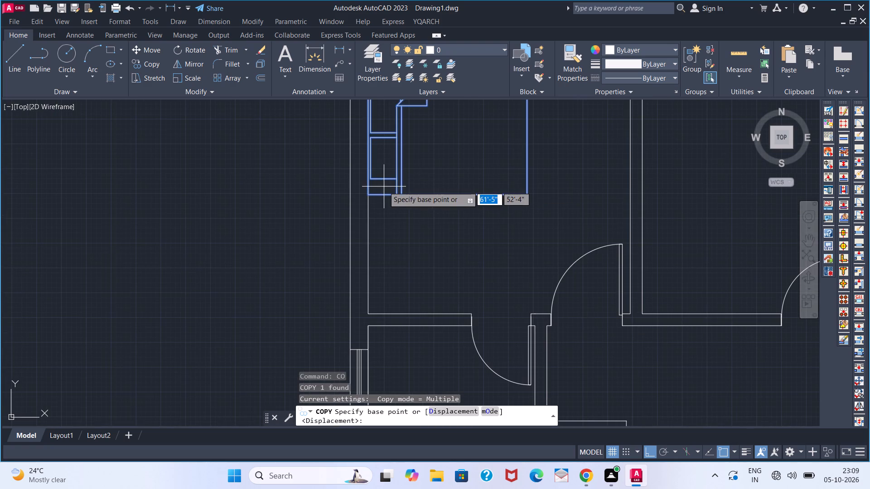
{"action": "left_click", "coordinate": [374, 195]}
{"action": "scroll", "coordinate": [362, 333], "scroll_direction": "down", "scroll_amount": 3}
{"action": "middle_click_drag", "start_coordinate": [362, 334], "coordinate": [475, 144]}
{"action": "scroll", "coordinate": [435, 209], "scroll_direction": "up", "scroll_amount": 1}
{"action": "middle_click_drag", "start_coordinate": [471, 324], "coordinate": [506, 210]}
{"action": "scroll", "coordinate": [531, 262], "scroll_direction": "up", "scroll_amount": 2}
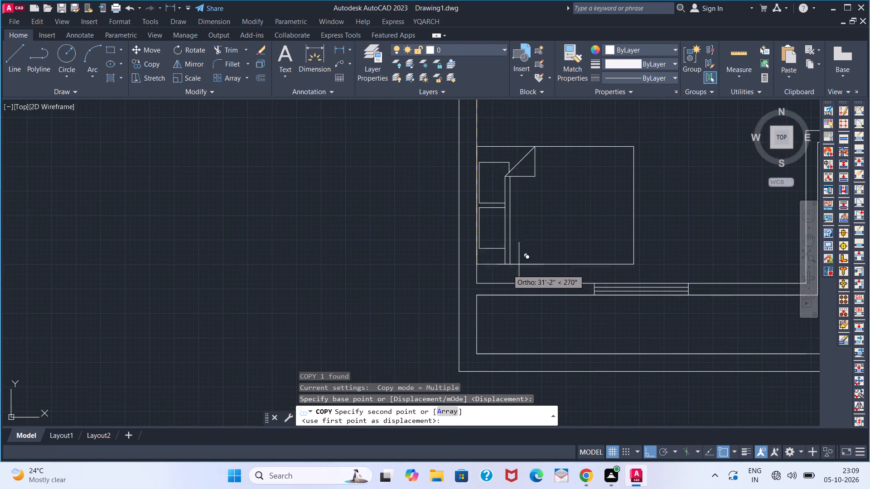
{"action": "left_click", "coordinate": [482, 283]}
{"action": "key", "text": "space"}
{"action": "scroll", "coordinate": [539, 268], "scroll_direction": "down", "scroll_amount": 4}
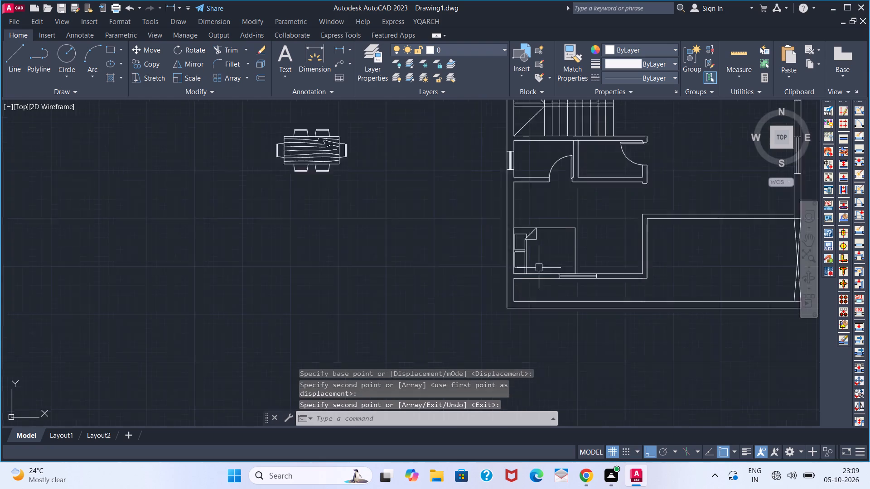
With Ortho on, rotate the dining set 90 degrees about a point just southeast of it, so the table runs north-south.
{"action": "middle_click_drag", "start_coordinate": [599, 235], "coordinate": [520, 255]}
{"action": "scroll", "coordinate": [478, 251], "scroll_direction": "up", "scroll_amount": 1}
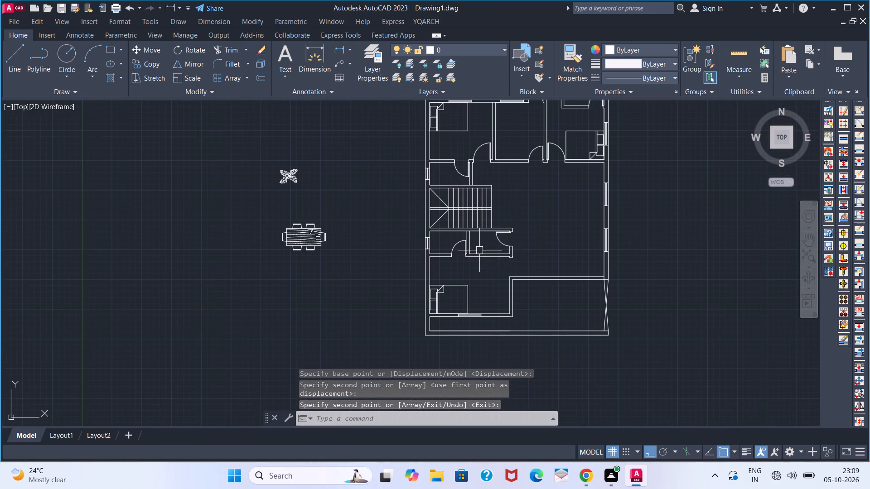
{"action": "middle_click_drag", "start_coordinate": [528, 254], "coordinate": [518, 270]}
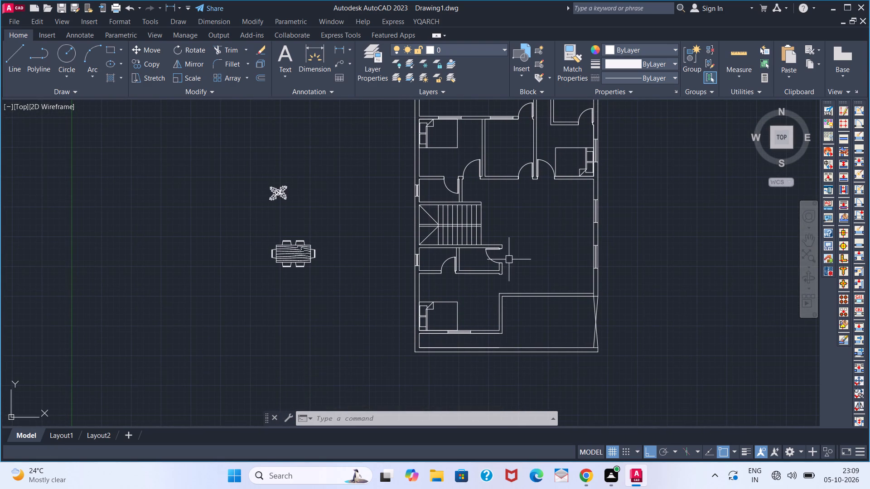
{"action": "middle_click_drag", "start_coordinate": [509, 259], "coordinate": [496, 311]}
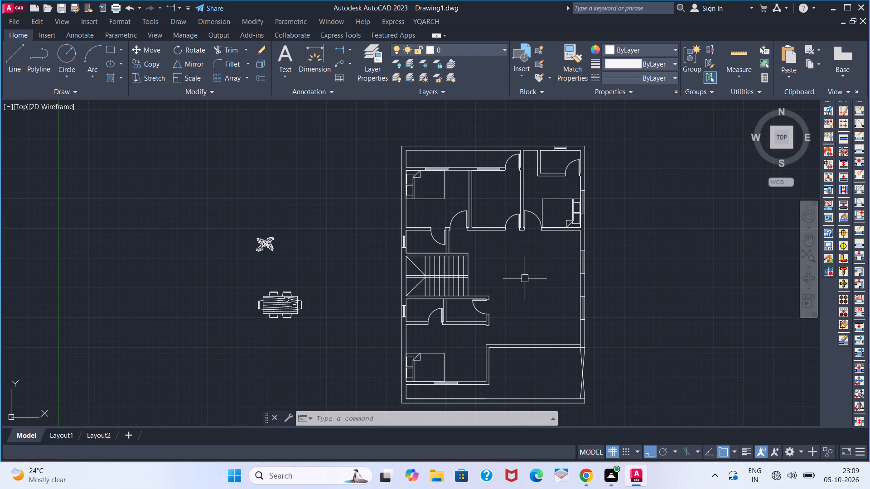
{"action": "left_click", "coordinate": [294, 297]}
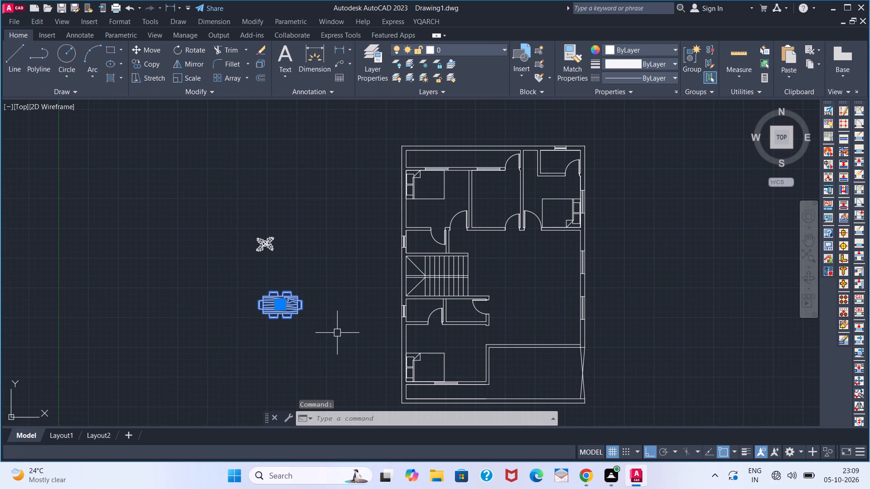
{"action": "type", "text": "RO"}
{"action": "key", "text": "Return"}
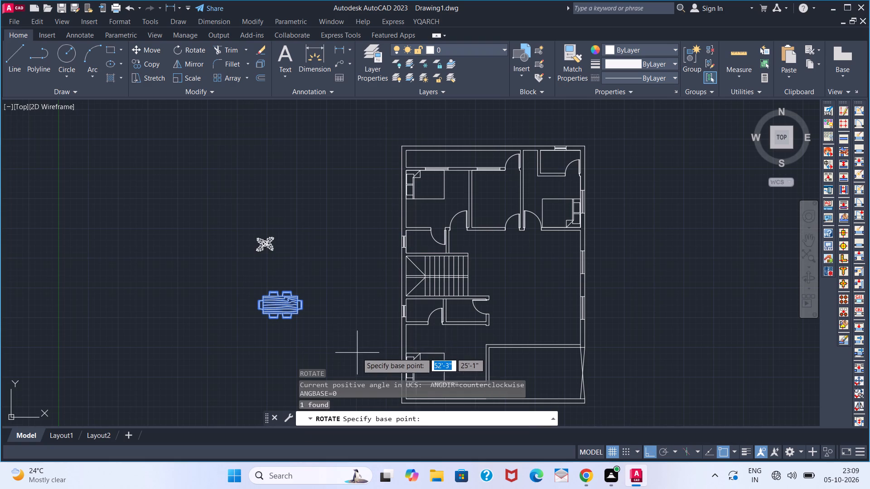
{"action": "left_click", "coordinate": [324, 329]}
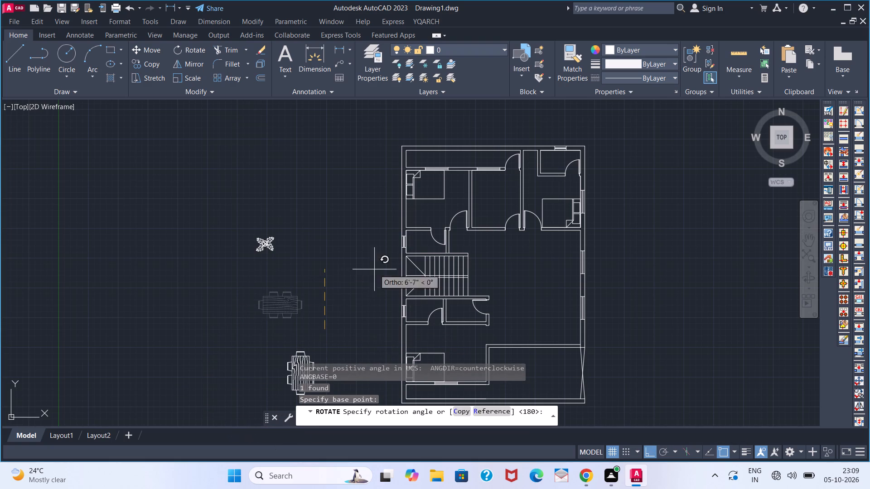
{"action": "left_click", "coordinate": [331, 277]}
With Ortho off, move the rotated dining set into the eastern side of the hall, near the east wall.
{"action": "left_click", "coordinate": [286, 381]}
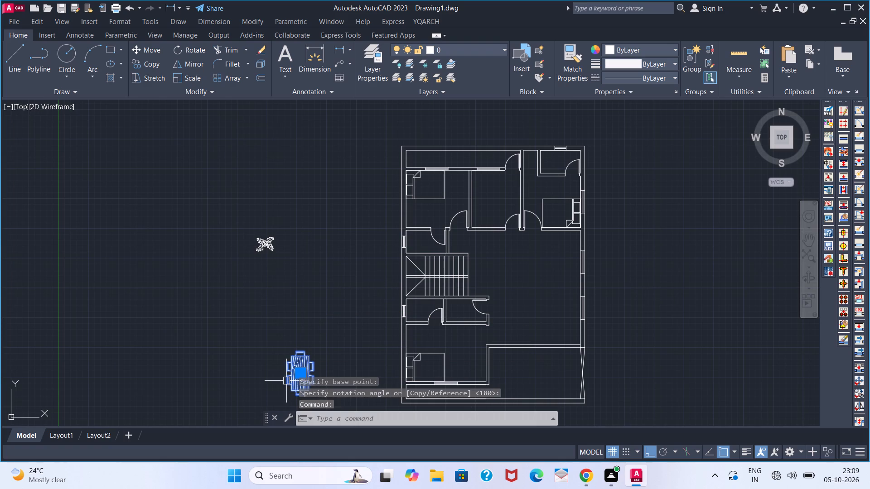
{"action": "key", "text": "m"}
{"action": "key", "text": "Return"}
{"action": "left_click", "coordinate": [652, 451]}
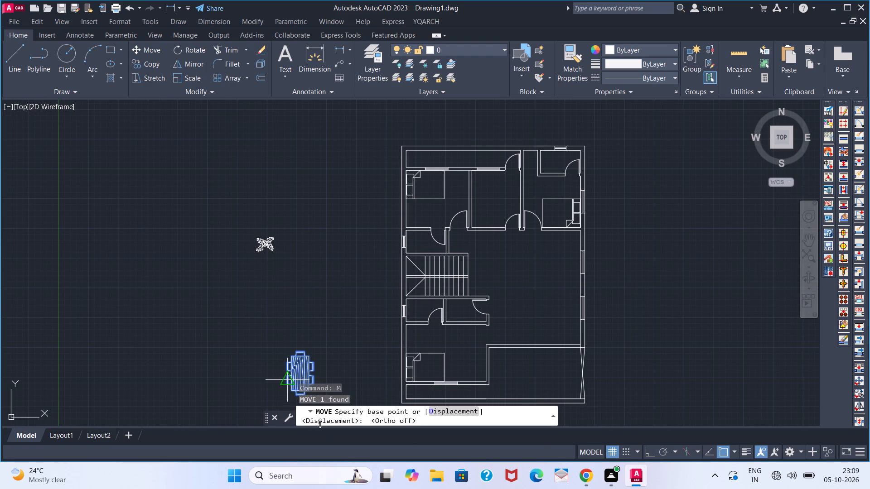
{"action": "left_click", "coordinate": [300, 377]}
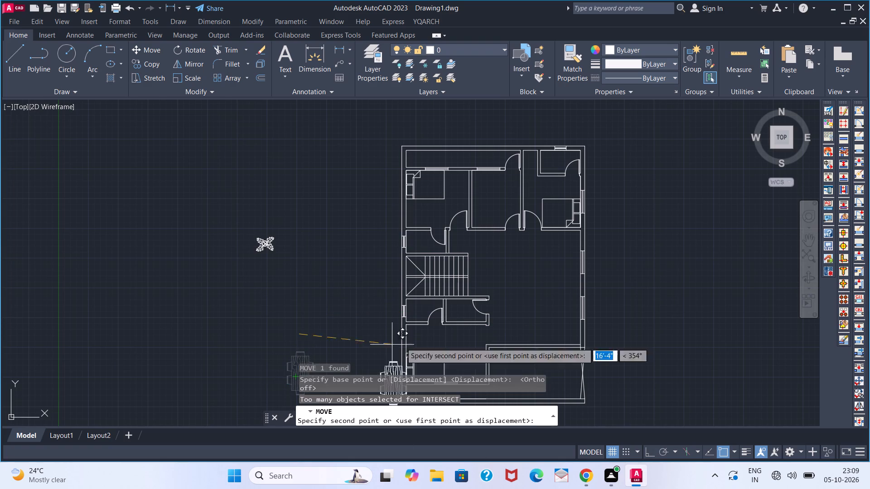
{"action": "left_click", "coordinate": [548, 257]}
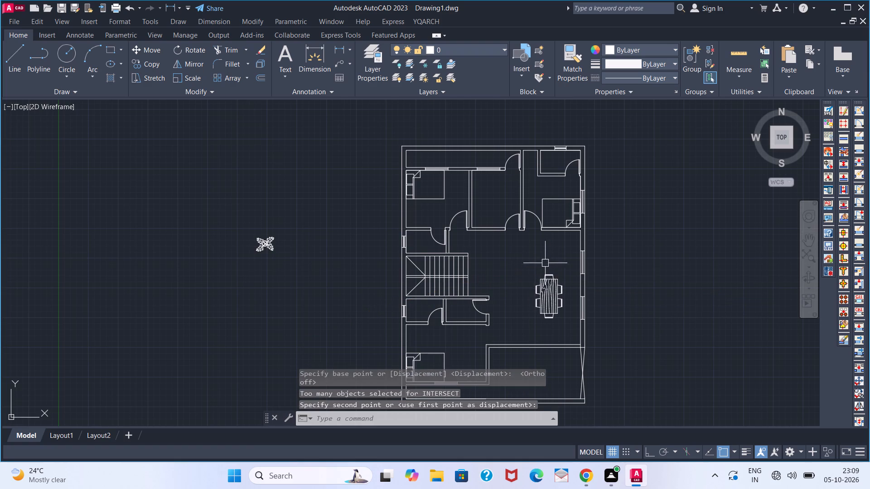
{"action": "key", "text": "Escape"}
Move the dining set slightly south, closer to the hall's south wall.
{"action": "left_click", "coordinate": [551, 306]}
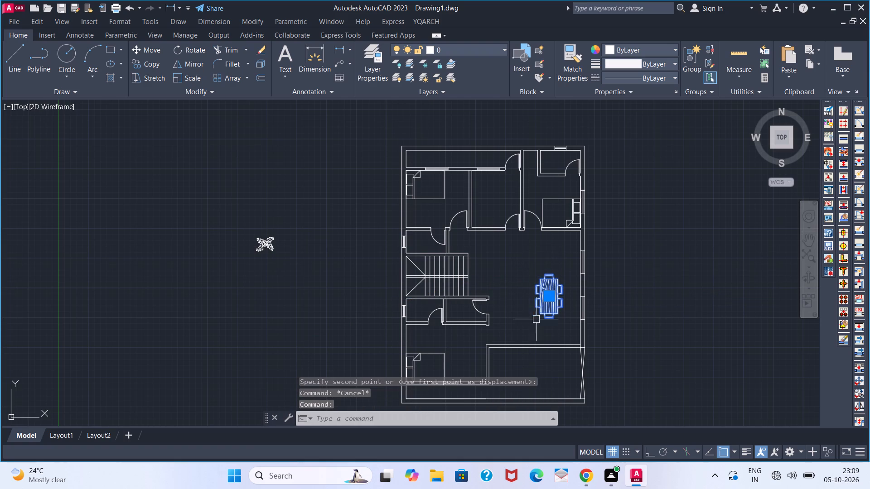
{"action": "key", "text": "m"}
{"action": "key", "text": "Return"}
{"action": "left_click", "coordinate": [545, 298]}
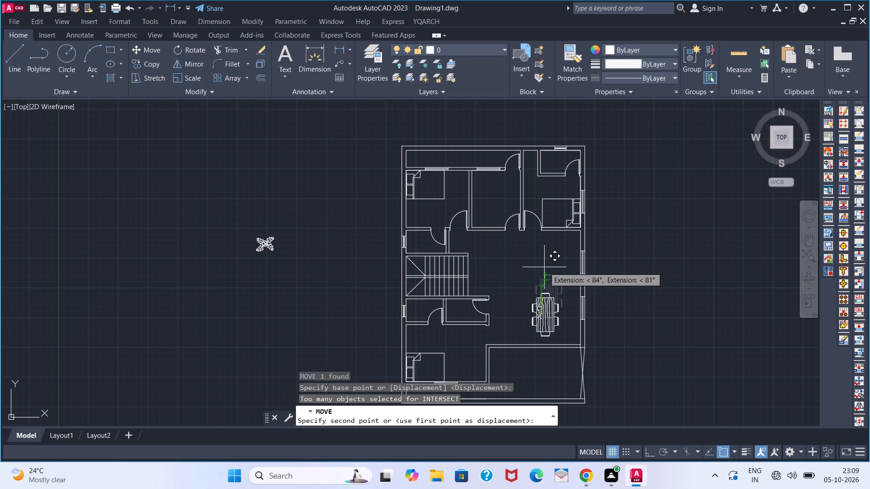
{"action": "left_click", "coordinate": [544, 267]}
Move the dining set north so it stands beside the wall section between the two east windows of the hall.
{"action": "left_click", "coordinate": [541, 324]}
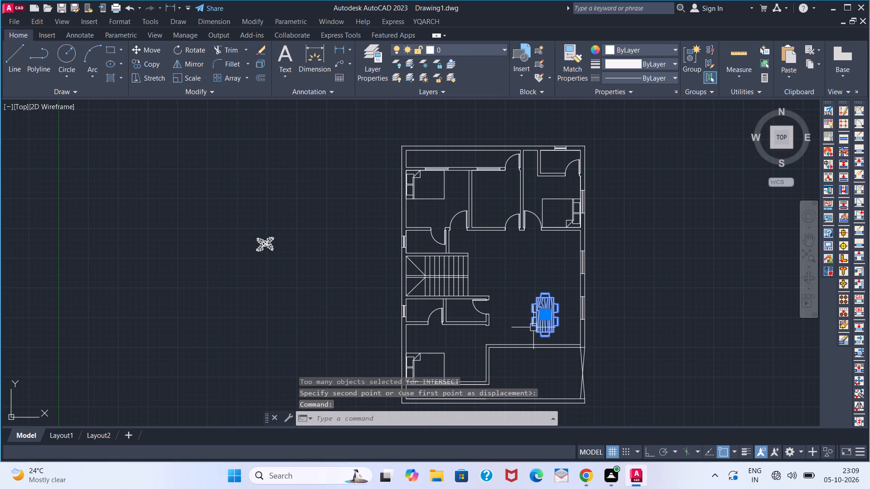
{"action": "key", "text": "m"}
{"action": "key", "text": "Return"}
{"action": "left_click", "coordinate": [541, 314]}
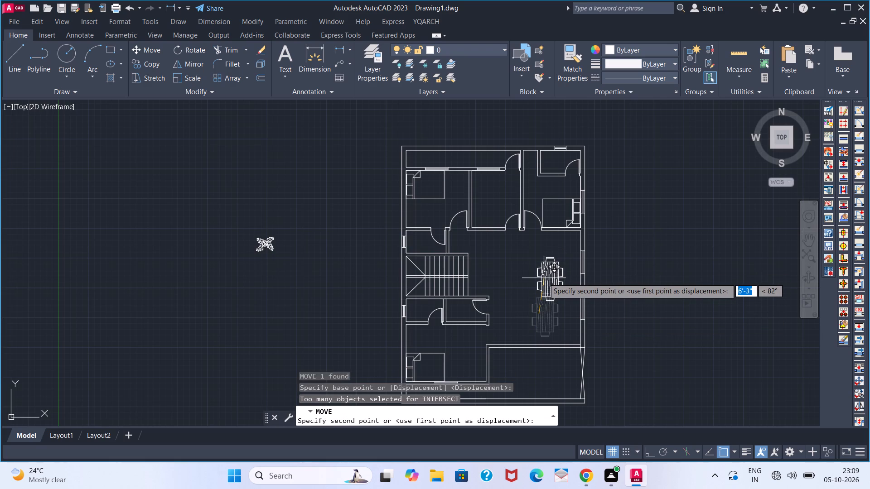
{"action": "left_click", "coordinate": [547, 275]}
{"action": "key", "text": "space"}
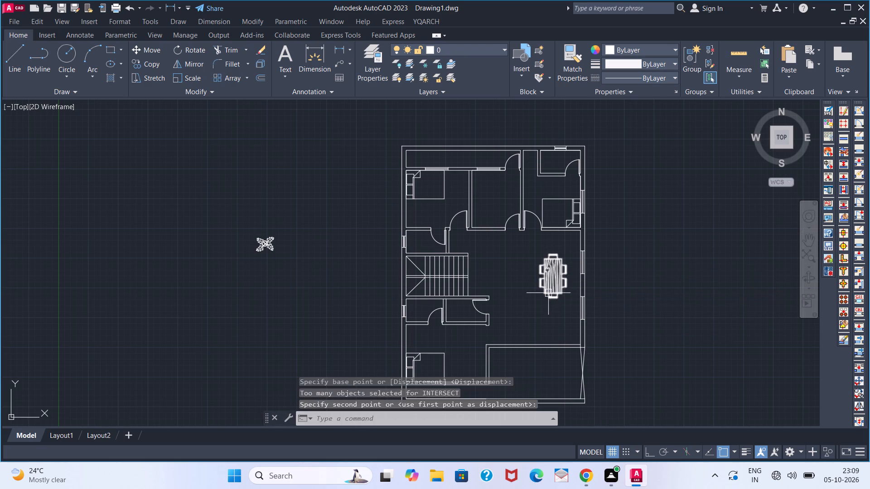
{"action": "middle_click_drag", "start_coordinate": [542, 339], "coordinate": [570, 286]}
{"action": "key", "text": "space"}
Offset the inner line of the hall's east wall 2' to the west, across the hall's south wall.
{"action": "scroll", "coordinate": [589, 302], "scroll_direction": "up", "scroll_amount": 2}
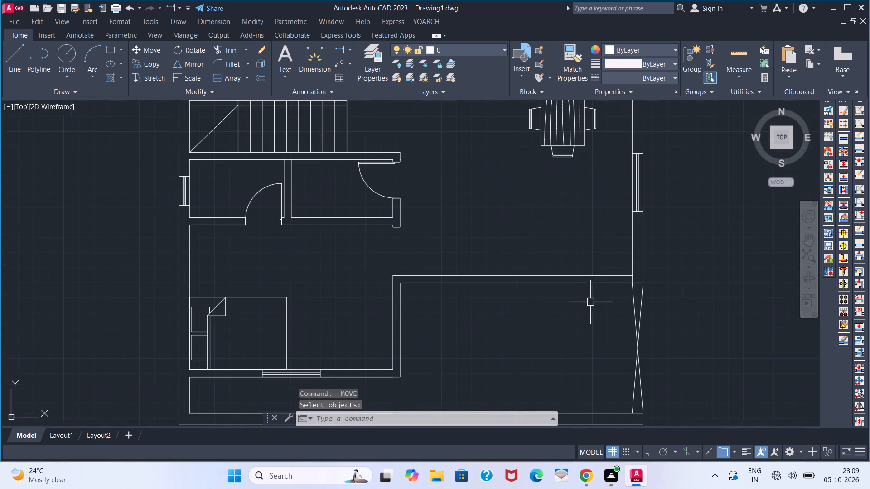
{"action": "scroll", "coordinate": [613, 280], "scroll_direction": "up", "scroll_amount": 3}
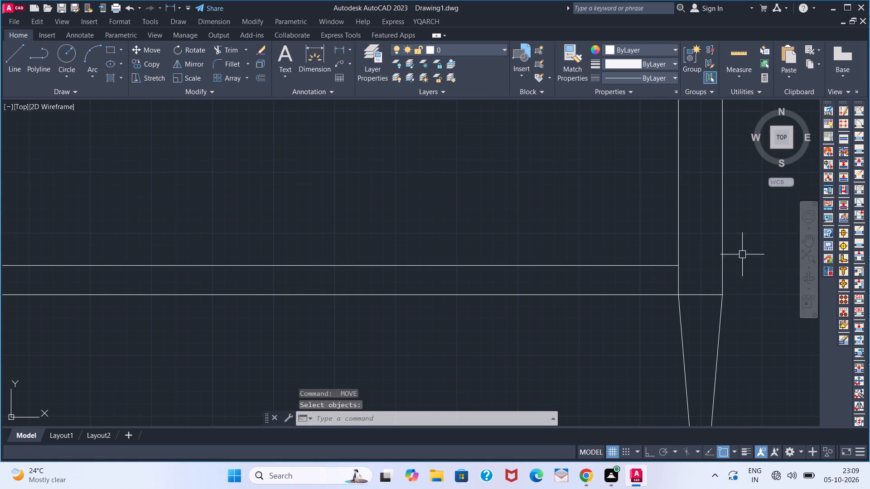
{"action": "scroll", "coordinate": [722, 264], "scroll_direction": "down", "scroll_amount": 2}
{"action": "scroll", "coordinate": [657, 266], "scroll_direction": "down", "scroll_amount": 2}
{"action": "scroll", "coordinate": [667, 253], "scroll_direction": "up", "scroll_amount": 1}
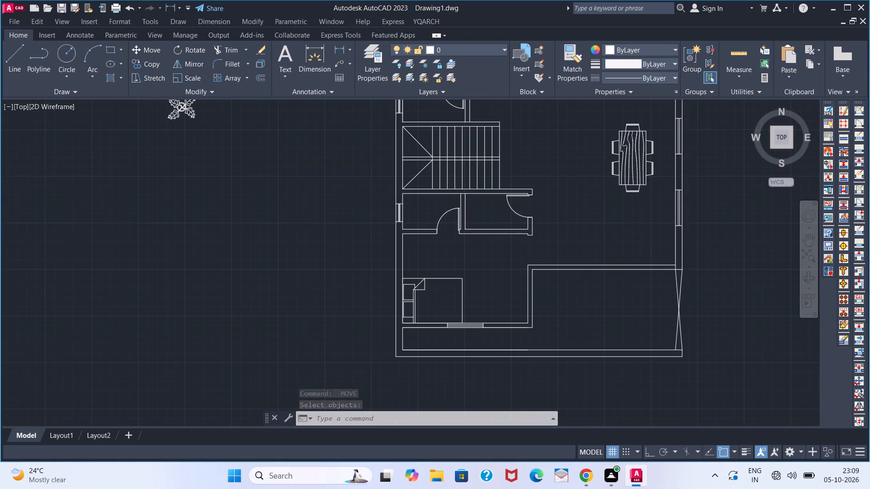
{"action": "scroll", "coordinate": [667, 253], "scroll_direction": "up", "scroll_amount": 1}
{"action": "key", "text": "o"}
{"action": "key", "text": "Return"}
{"action": "key", "text": "2"}
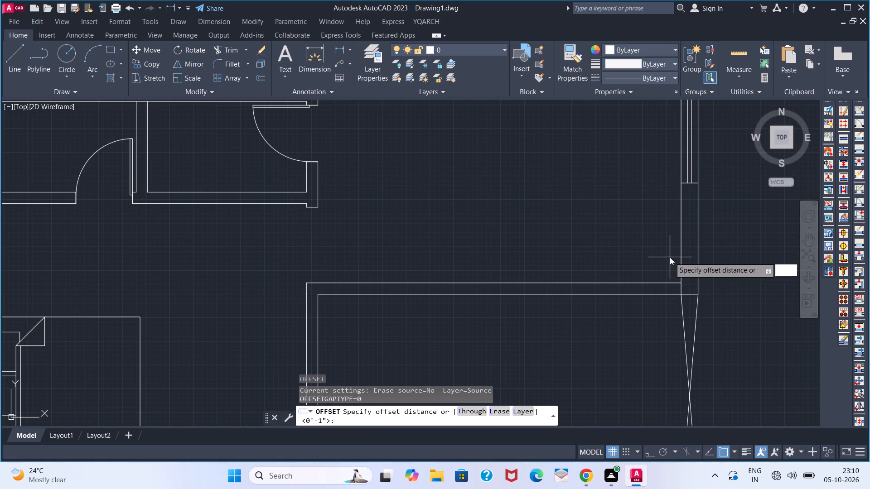
{"action": "key", "text": "apostrophe"}
{"action": "key", "text": "Return"}
{"action": "left_click", "coordinate": [684, 256]}
{"action": "left_click", "coordinate": [665, 252]}
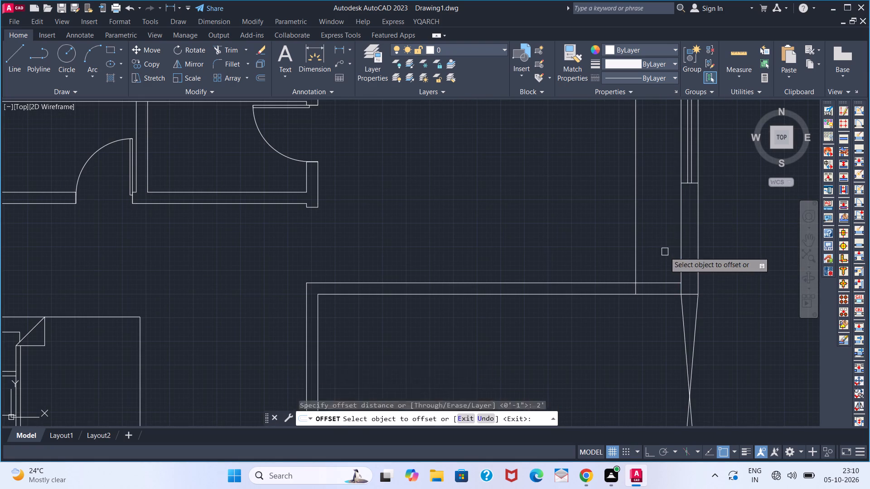
Offset the new guide line 4'2" further west to set the other side of the opening.
{"action": "left_click", "coordinate": [638, 264]}
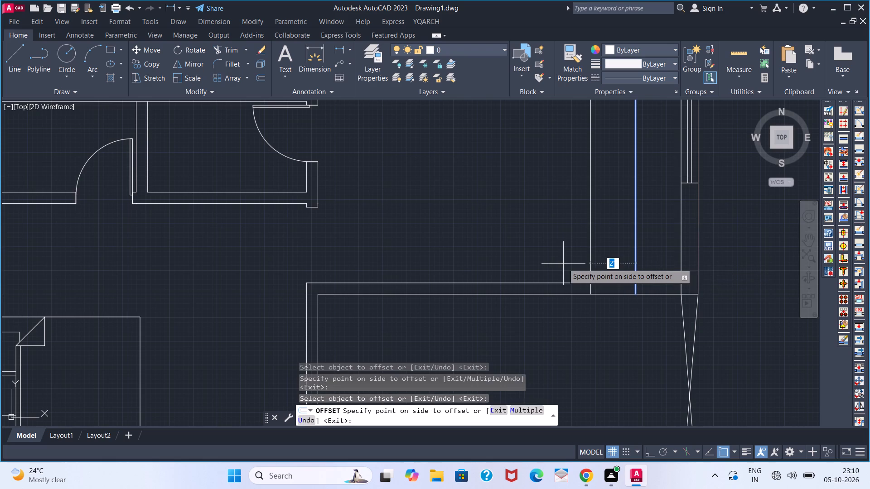
{"action": "type", "text": "4'"}
{"action": "key", "text": "2"}
{"action": "key", "text": "Return"}
{"action": "key", "text": "space"}
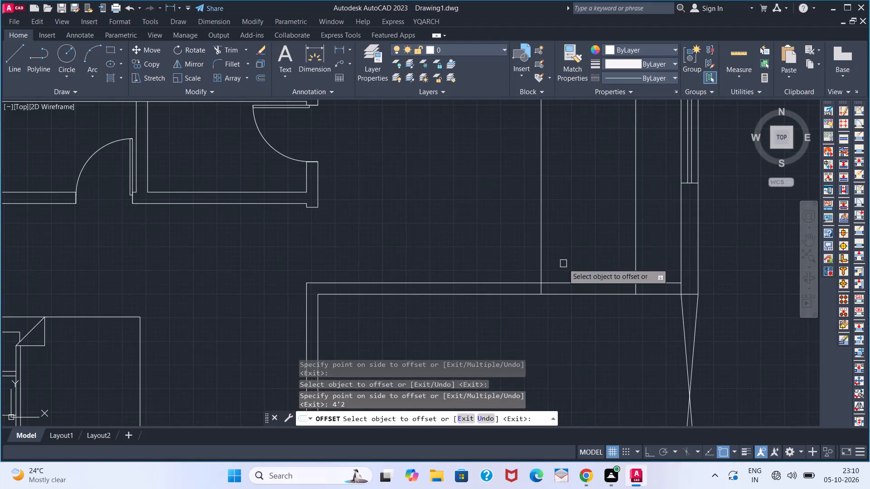
Trim the hall's south wall between the two guide lines and trim off the guide lines north of the wall, leaving an opening.
{"action": "type", "text": "TR"}
{"action": "key", "text": "space"}
{"action": "left_click", "coordinate": [563, 264]}
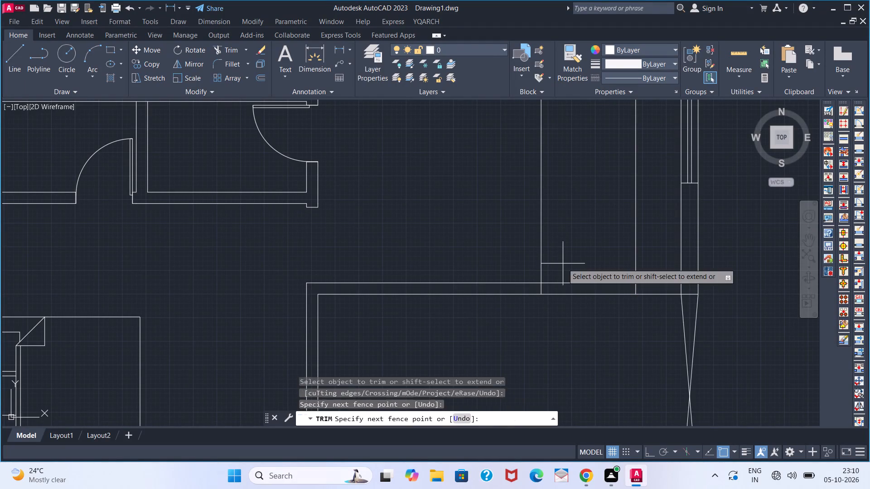
{"action": "left_click", "coordinate": [565, 314]}
{"action": "key", "text": "space"}
{"action": "key", "text": "space"}
{"action": "left_click", "coordinate": [639, 258]}
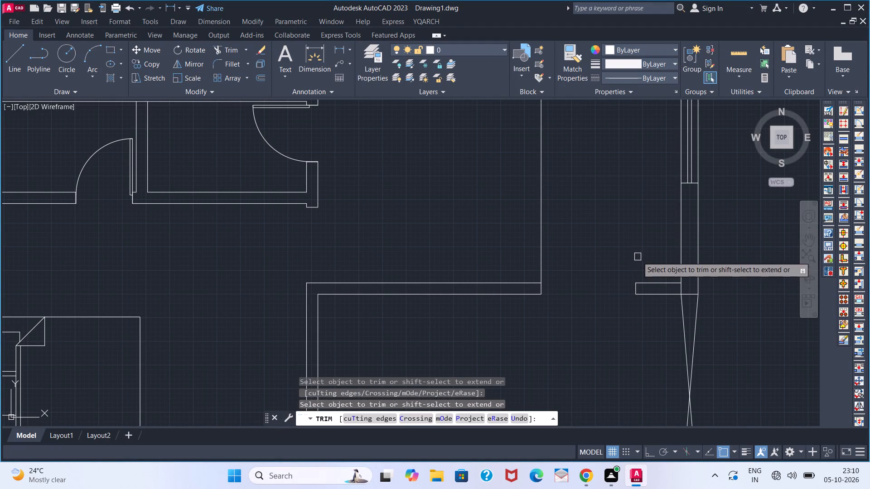
{"action": "left_click", "coordinate": [545, 251]}
{"action": "key", "text": "space"}
Examine the new opening in the hall's south wall and the surrounding floor plan.
{"action": "scroll", "coordinate": [631, 273], "scroll_direction": "down", "scroll_amount": 2}
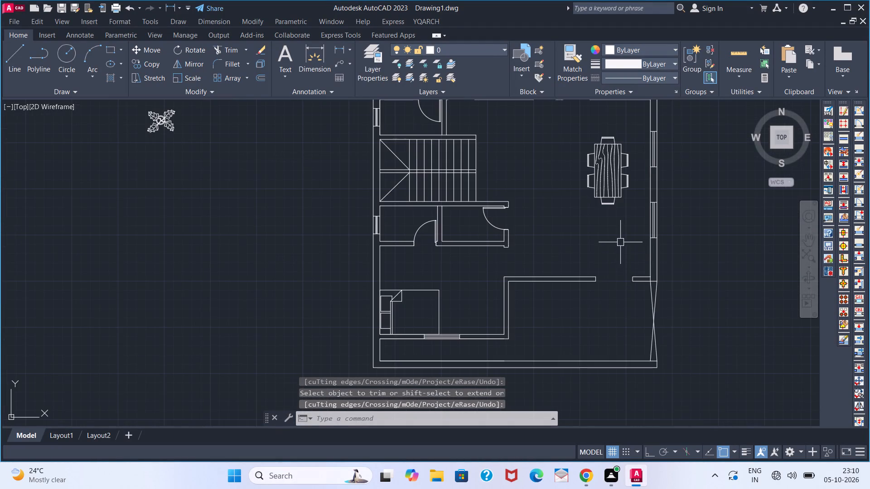
{"action": "scroll", "coordinate": [615, 255], "scroll_direction": "down", "scroll_amount": 3}
{"action": "scroll", "coordinate": [609, 262], "scroll_direction": "up", "scroll_amount": 2}
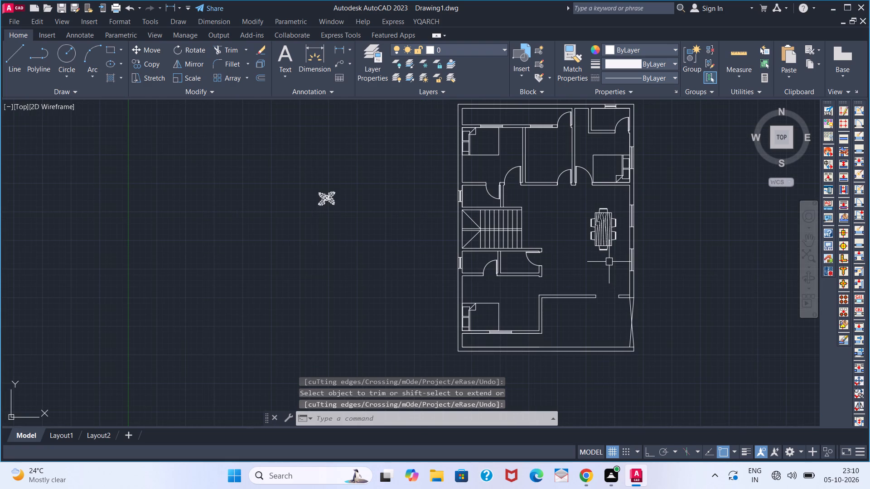
{"action": "scroll", "coordinate": [606, 248], "scroll_direction": "up", "scroll_amount": 2}
{"action": "scroll", "coordinate": [611, 290], "scroll_direction": "down", "scroll_amount": 2}
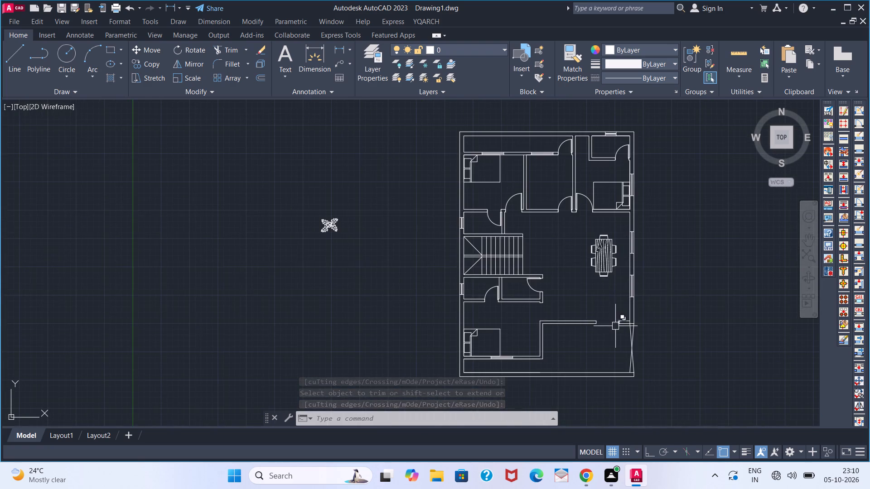
{"action": "scroll", "coordinate": [615, 326], "scroll_direction": "up", "scroll_amount": 4}
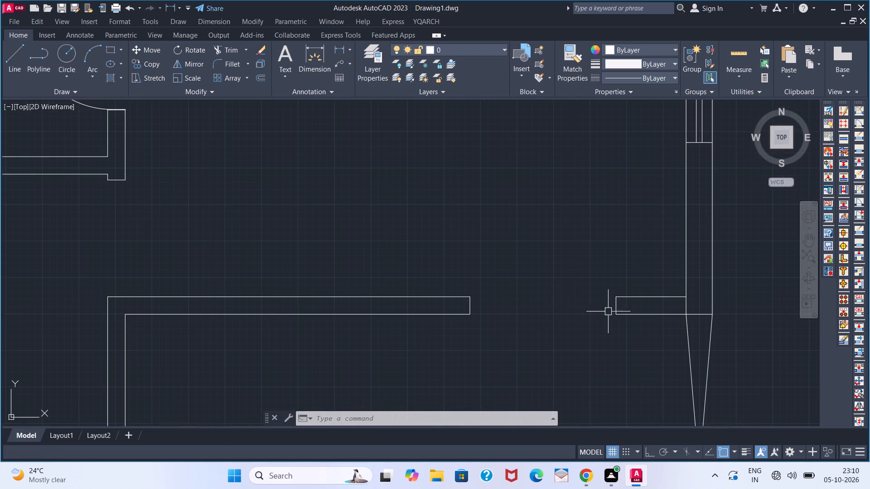
{"action": "scroll", "coordinate": [510, 310], "scroll_direction": "down", "scroll_amount": 2}
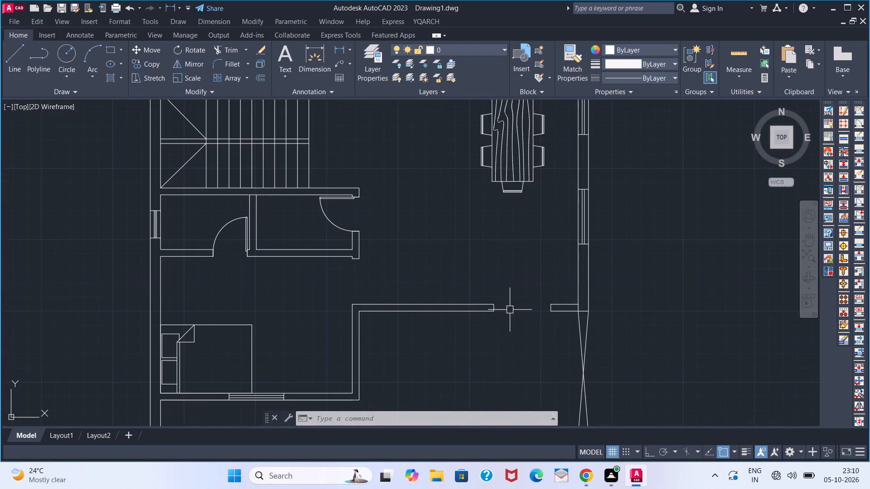
{"action": "scroll", "coordinate": [505, 307], "scroll_direction": "down", "scroll_amount": 1}
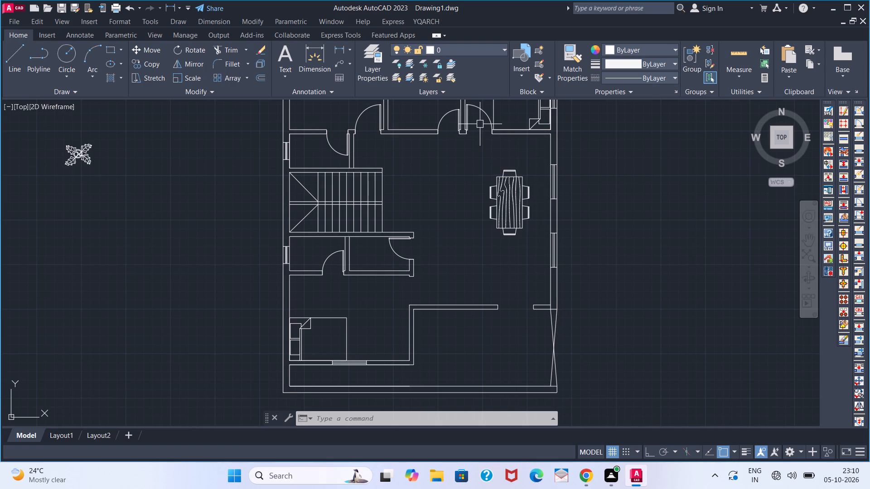
Copy the northeast bedroom's door from the hall's north wall to the east jamb of the hall's south wall opening.
{"action": "left_click", "coordinate": [482, 116]}
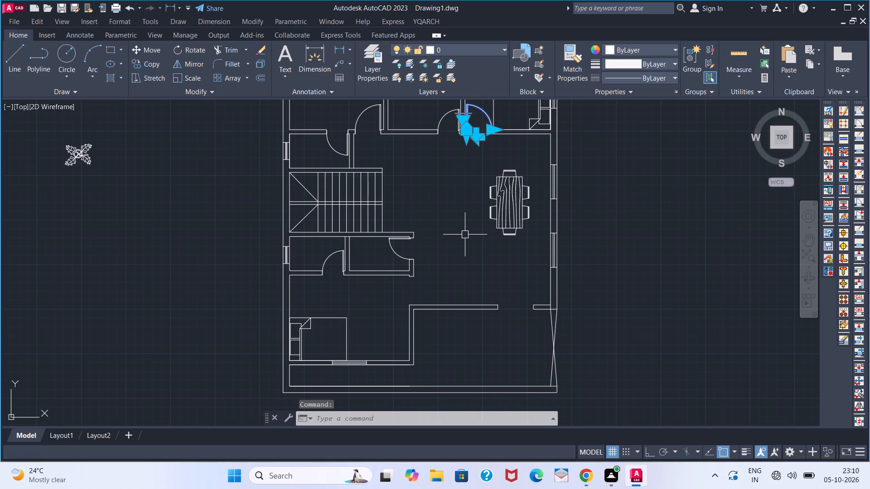
{"action": "type", "text": "CO"}
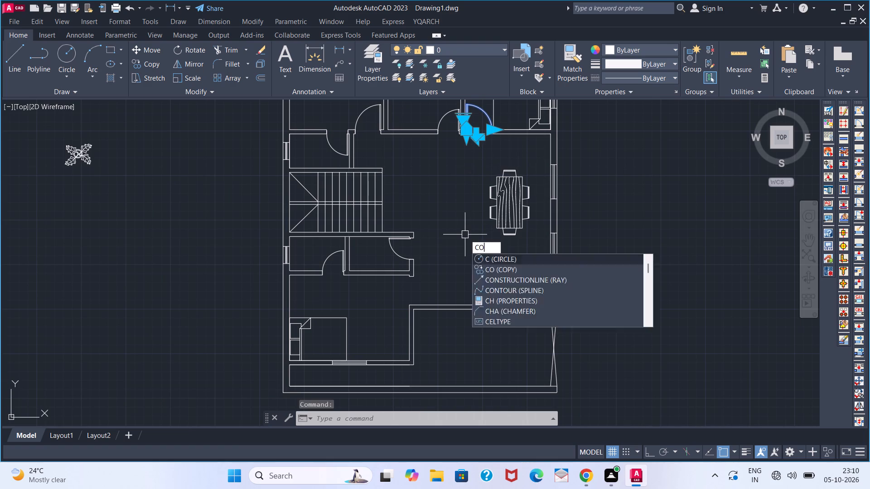
{"action": "key", "text": "Return"}
{"action": "left_click", "coordinate": [471, 141]}
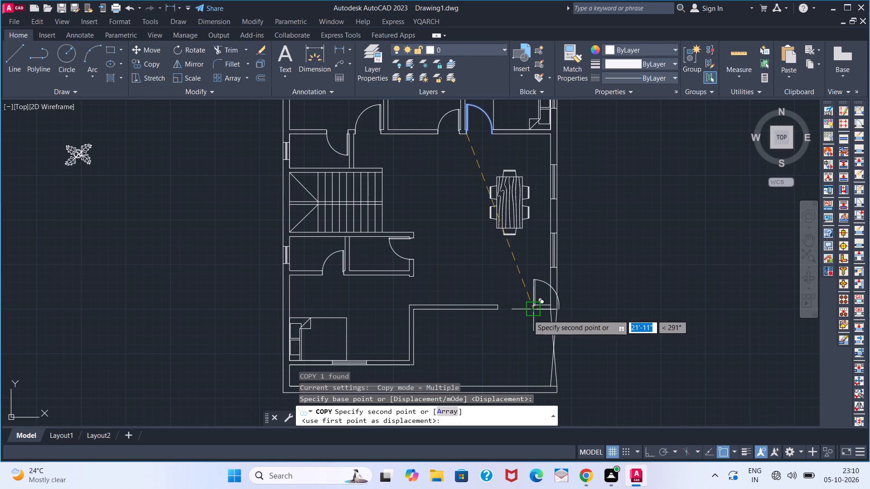
{"action": "scroll", "coordinate": [516, 311], "scroll_direction": "up", "scroll_amount": 3}
{"action": "left_click", "coordinate": [571, 312]}
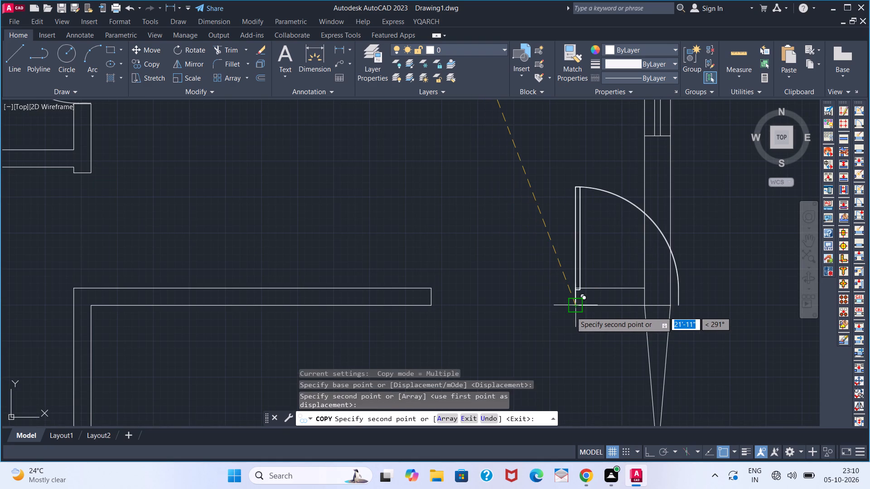
{"action": "key", "text": "space"}
Flip the copied door horizontally so its leaf hinges on the east side.
{"action": "left_click", "coordinate": [582, 275]}
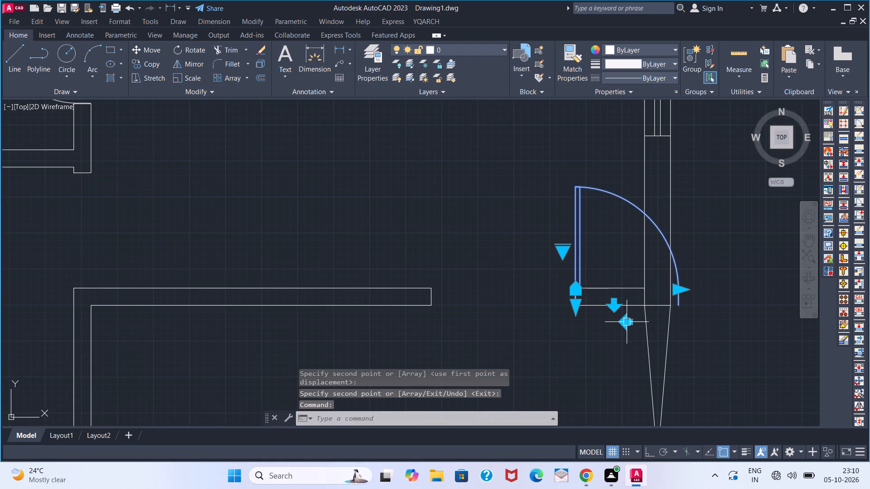
{"action": "left_click", "coordinate": [628, 324]}
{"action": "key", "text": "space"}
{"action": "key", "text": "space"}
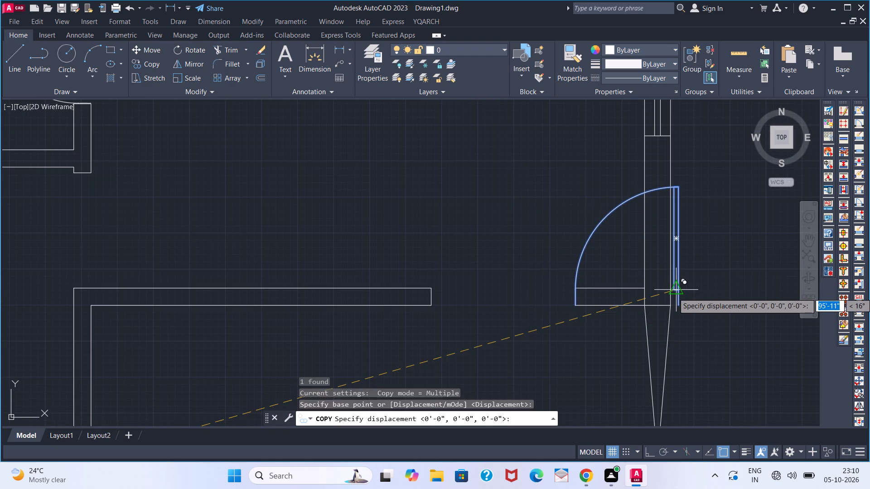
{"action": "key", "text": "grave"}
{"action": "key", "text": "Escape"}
Move the flipped door by its hinge corner onto the east jamb of the hall's south wall opening.
{"action": "left_click", "coordinate": [681, 297]}
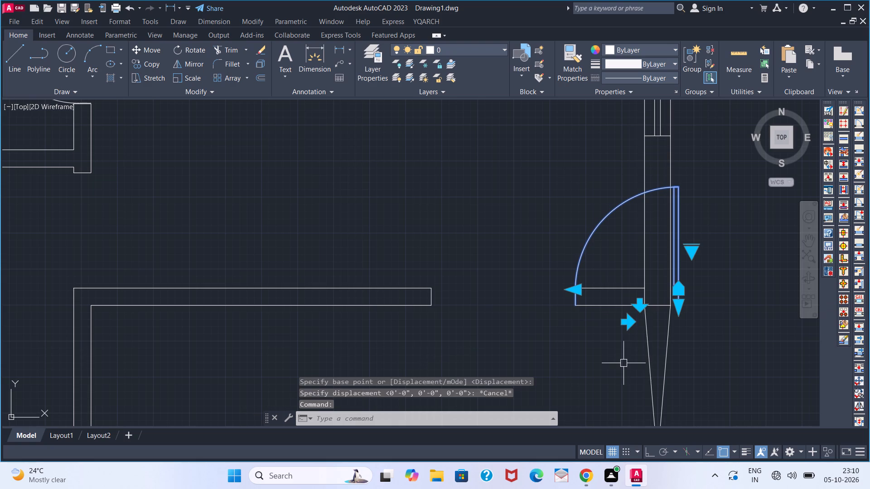
{"action": "key", "text": "m"}
{"action": "key", "text": "Return"}
{"action": "left_click", "coordinate": [679, 308]}
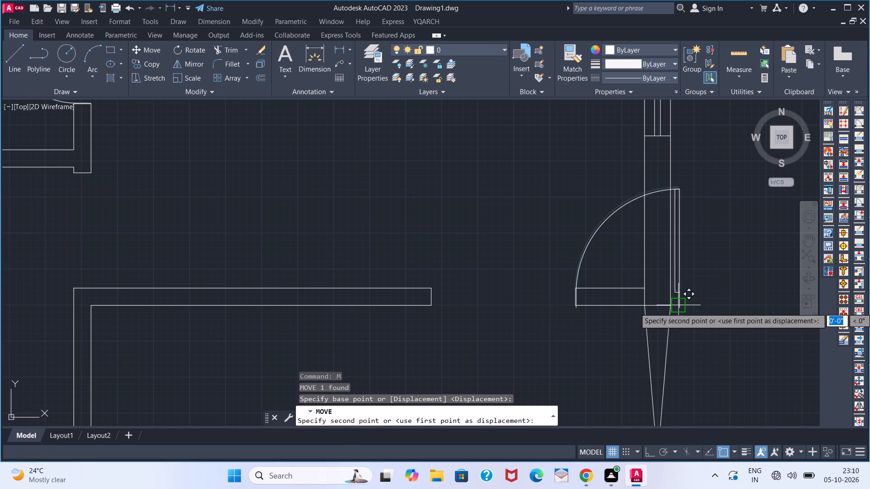
{"action": "left_click", "coordinate": [571, 307]}
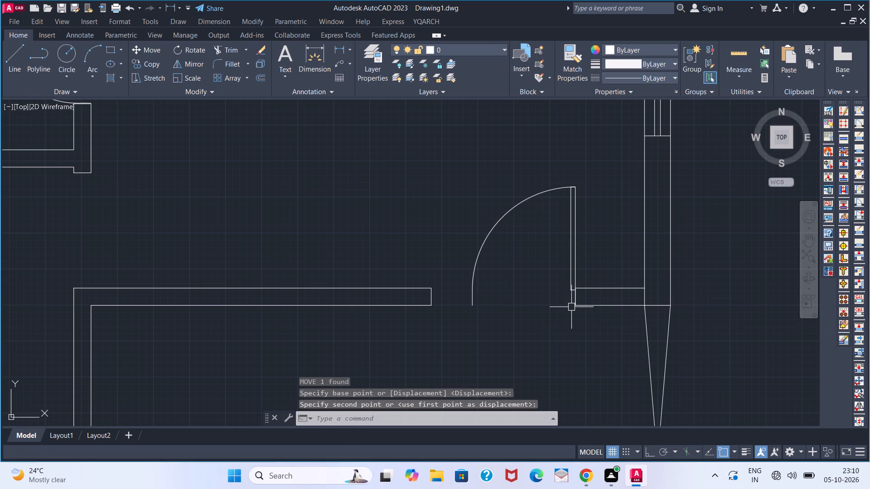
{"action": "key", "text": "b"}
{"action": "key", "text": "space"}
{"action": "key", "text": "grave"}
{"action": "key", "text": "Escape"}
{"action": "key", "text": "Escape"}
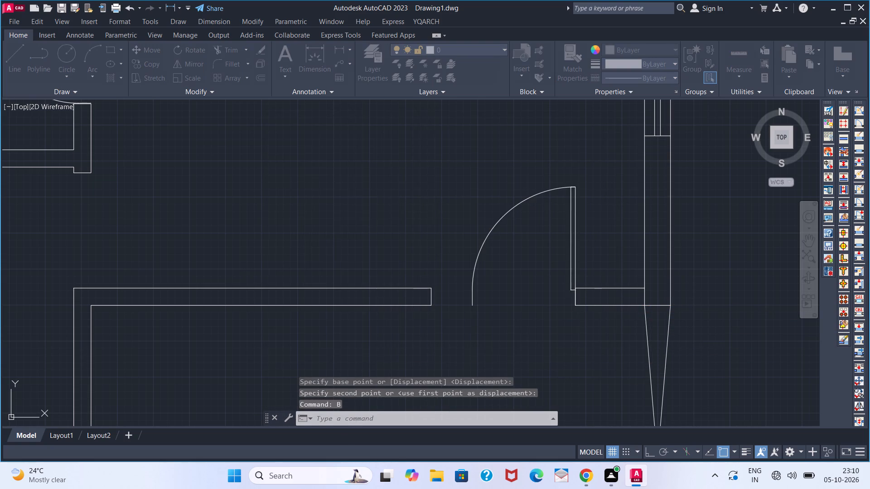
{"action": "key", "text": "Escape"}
Scale the entrance door up from its hinge corner at the east jamb to span the opening.
{"action": "left_click", "coordinate": [571, 264]}
{"action": "type", "text": "SC"}
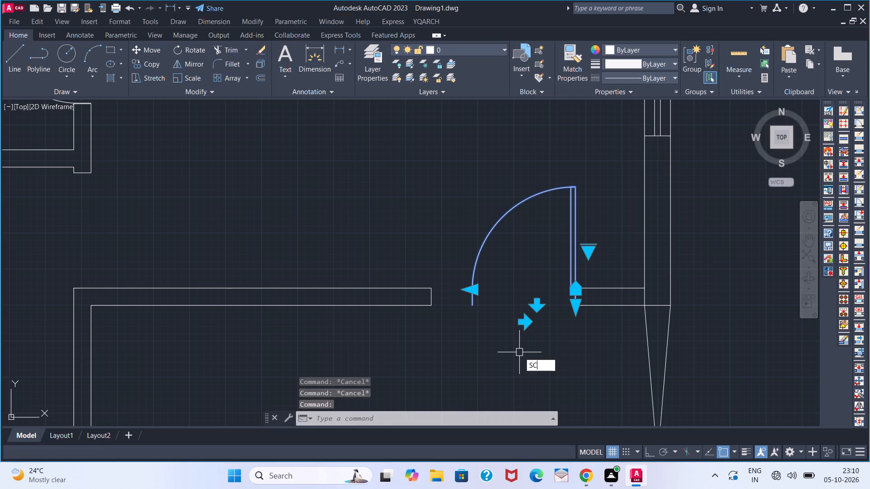
{"action": "key", "text": "space"}
{"action": "left_click", "coordinate": [574, 311]}
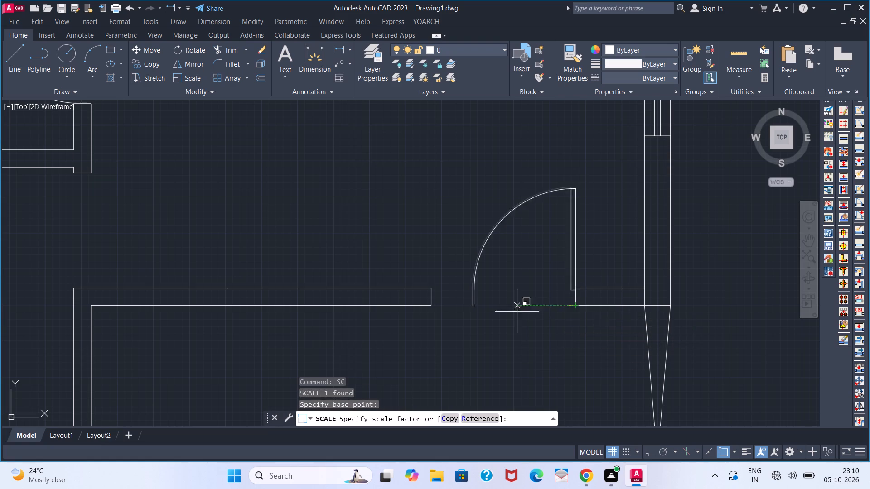
{"action": "left_click", "coordinate": [492, 312]}
{"action": "key", "text": "space"}
{"action": "key", "text": "space"}
Copy the east-facing door of the small room south of the stairs to the north jamb of the southwest bedroom's opening.
{"action": "scroll", "coordinate": [492, 312], "scroll_direction": "down", "scroll_amount": 4}
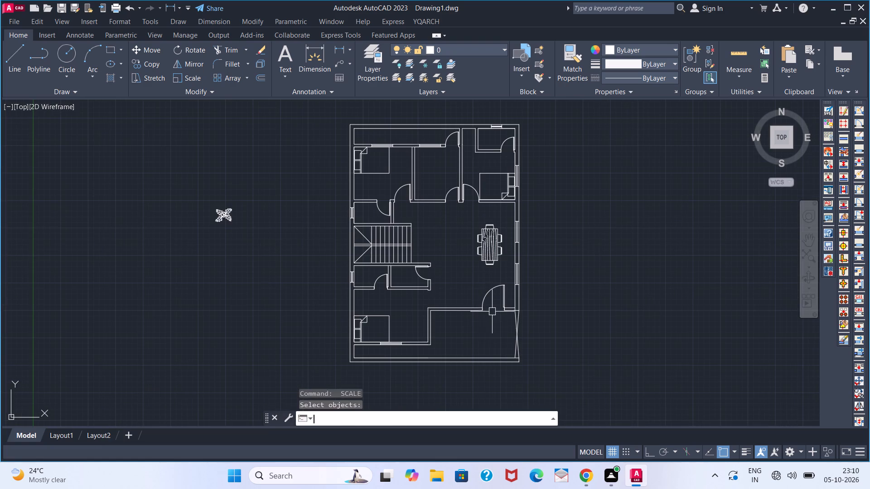
{"action": "middle_click_drag", "start_coordinate": [489, 324], "coordinate": [497, 356]}
{"action": "middle_click_drag", "start_coordinate": [433, 326], "coordinate": [529, 288]}
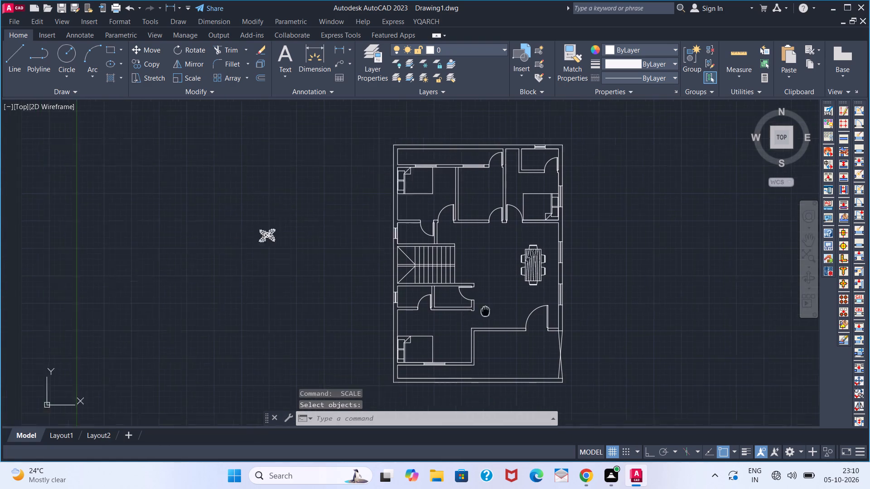
{"action": "middle_click_drag", "start_coordinate": [529, 288], "coordinate": [541, 278]}
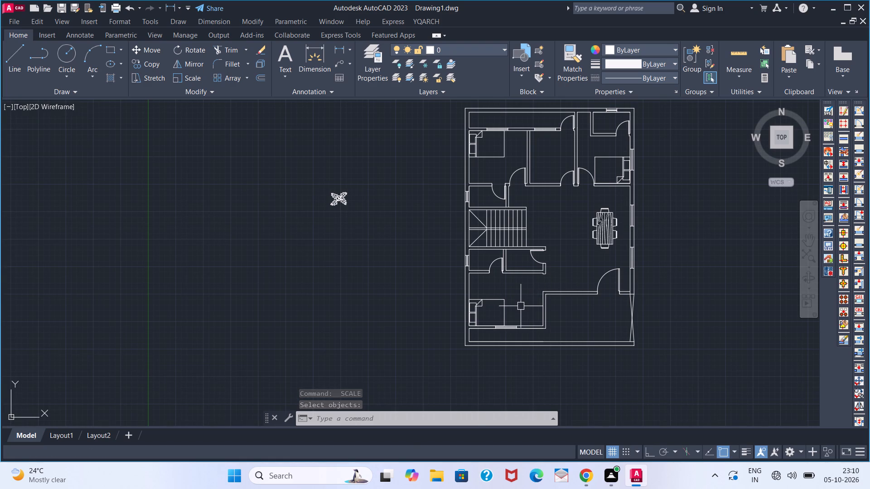
{"action": "scroll", "coordinate": [521, 306], "scroll_direction": "up", "scroll_amount": 2}
{"action": "scroll", "coordinate": [565, 247], "scroll_direction": "down", "scroll_amount": 2}
{"action": "middle_click_drag", "start_coordinate": [571, 237], "coordinate": [487, 287]}
{"action": "scroll", "coordinate": [487, 287], "scroll_direction": "up", "scroll_amount": 2}
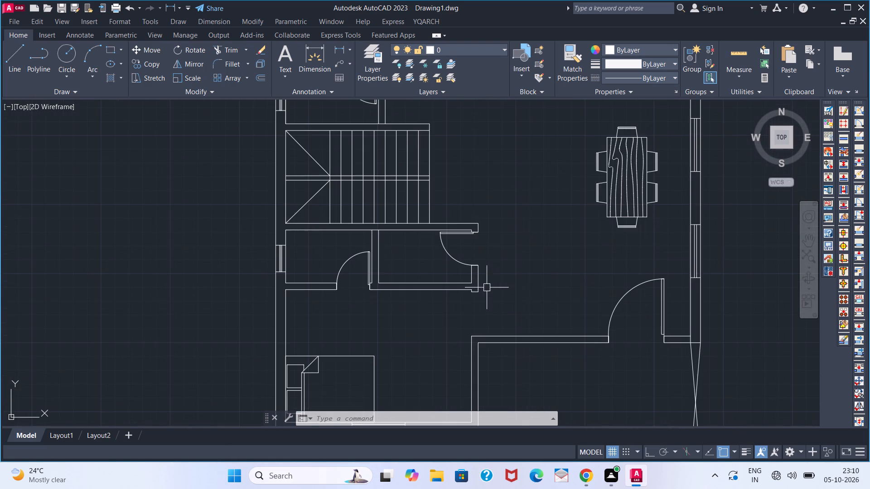
{"action": "scroll", "coordinate": [471, 227], "scroll_direction": "down", "scroll_amount": 1}
{"action": "middle_click_drag", "start_coordinate": [475, 210], "coordinate": [477, 234]}
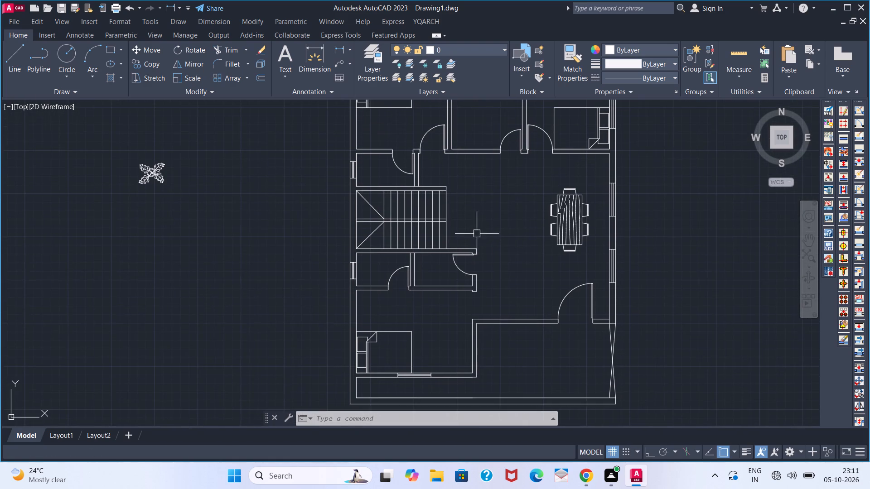
{"action": "left_click", "coordinate": [454, 260]}
{"action": "type", "text": "CO"}
{"action": "key", "text": "Return"}
{"action": "scroll", "coordinate": [460, 256], "scroll_direction": "up", "scroll_amount": 3}
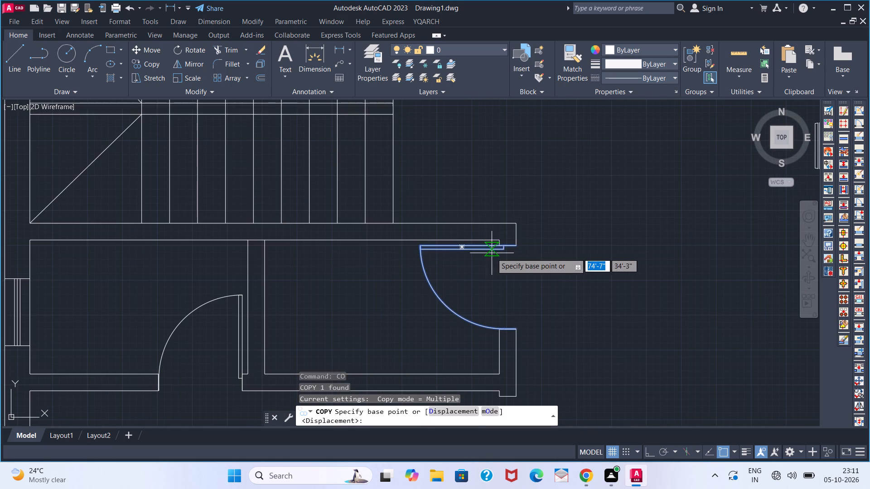
{"action": "left_click", "coordinate": [516, 248]}
{"action": "scroll", "coordinate": [523, 336], "scroll_direction": "down", "scroll_amount": 1}
{"action": "middle_click_drag", "start_coordinate": [521, 322], "coordinate": [527, 153]}
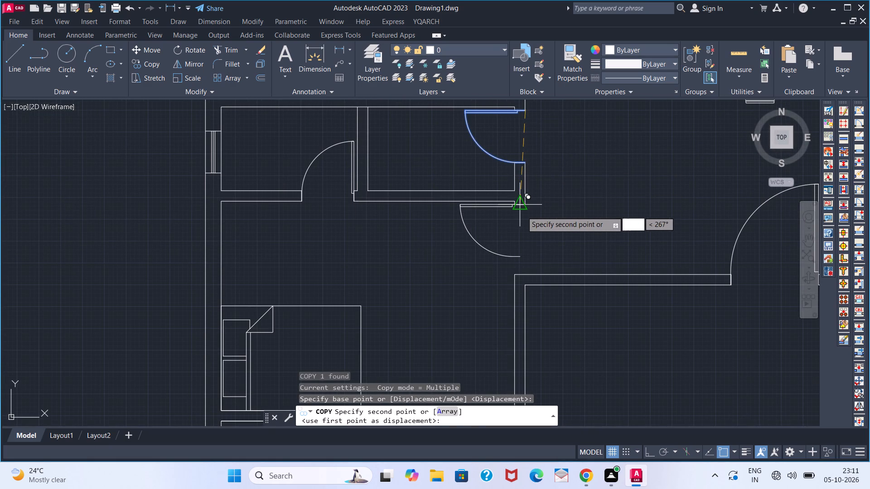
{"action": "scroll", "coordinate": [522, 212], "scroll_direction": "up", "scroll_amount": 3}
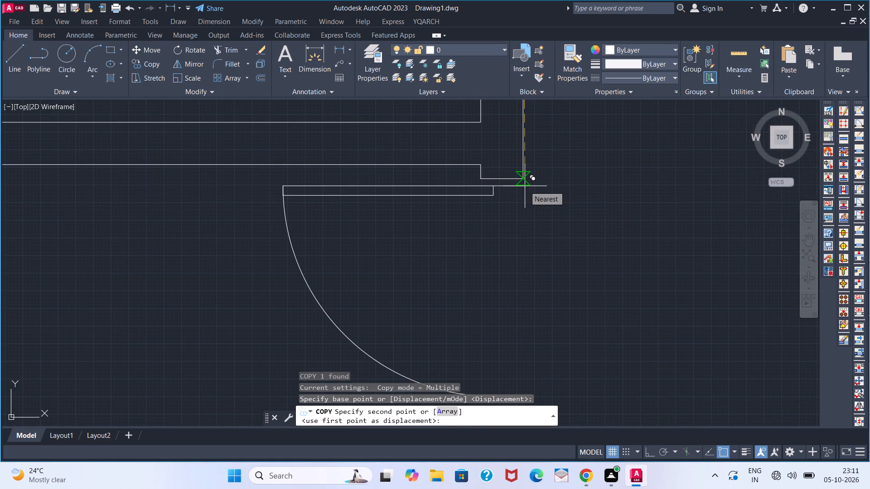
{"action": "left_click", "coordinate": [525, 181]}
{"action": "key", "text": "space"}
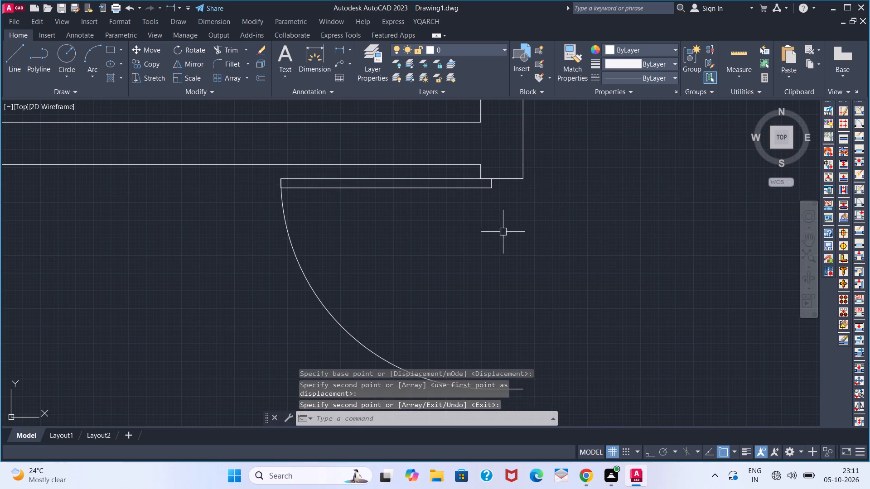
Scale the copied southwest bedroom door up from its hinge corner to span the opening to the south jamb.
{"action": "scroll", "coordinate": [502, 232], "scroll_direction": "down", "scroll_amount": 2}
{"action": "left_click", "coordinate": [476, 217]}
{"action": "type", "text": "SC"}
{"action": "key", "text": "space"}
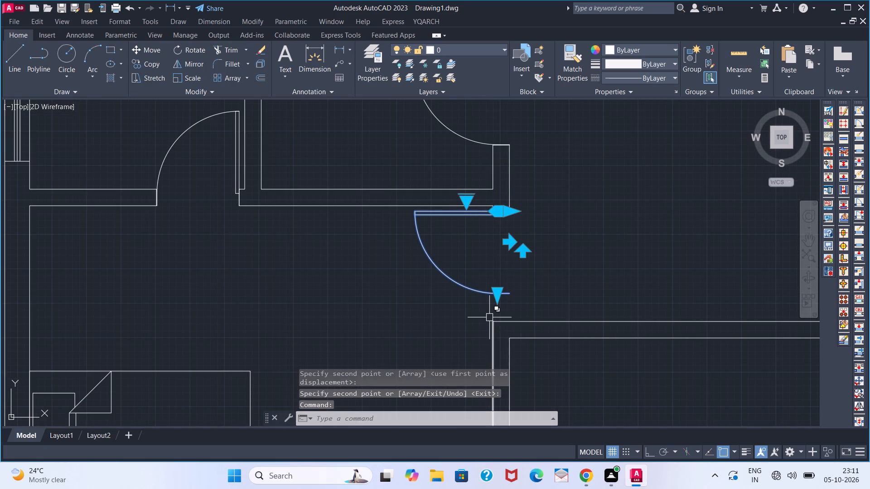
{"action": "left_click", "coordinate": [513, 216]}
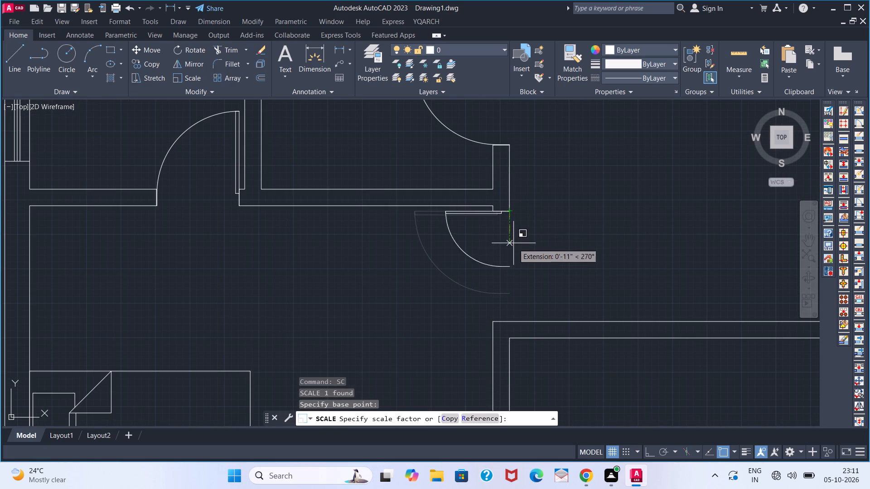
{"action": "left_click", "coordinate": [520, 274]}
{"action": "key", "text": "space"}
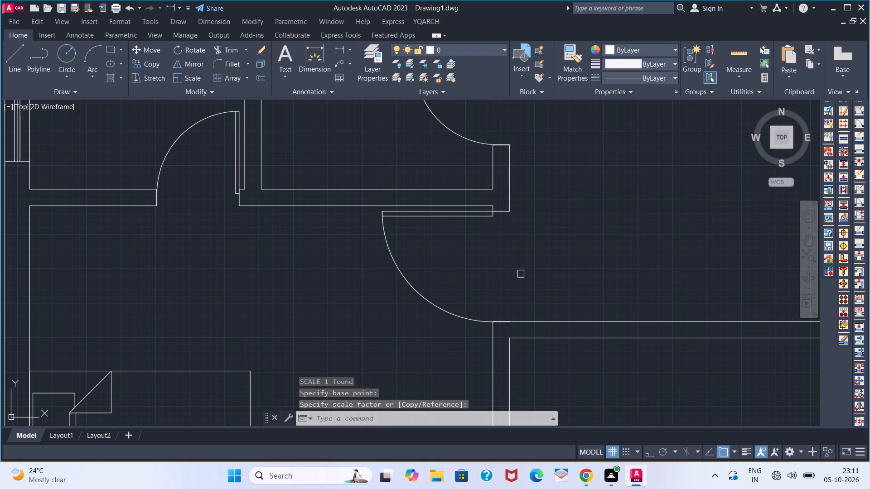
{"action": "scroll", "coordinate": [521, 274], "scroll_direction": "down", "scroll_amount": 3}
{"action": "key", "text": "space"}
Create a new layer named PLANT and set its colour to green.
{"action": "scroll", "coordinate": [523, 277], "scroll_direction": "down", "scroll_amount": 1}
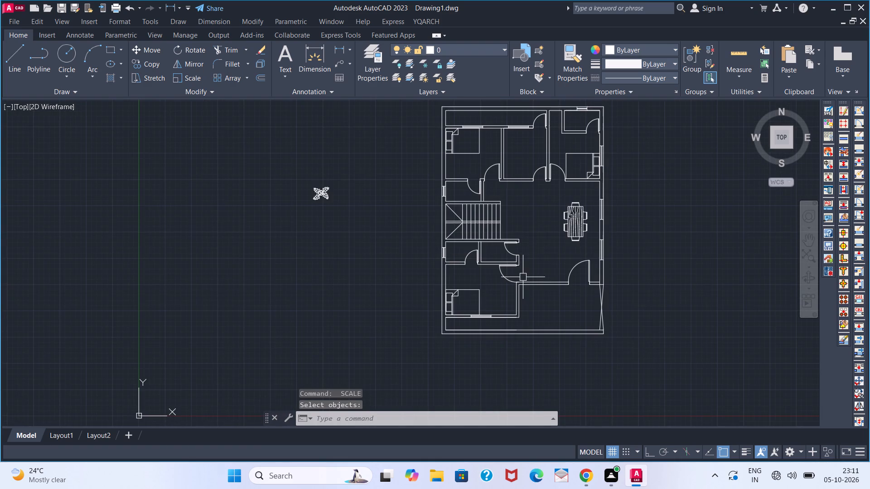
{"action": "middle_click_drag", "start_coordinate": [523, 276], "coordinate": [468, 317]}
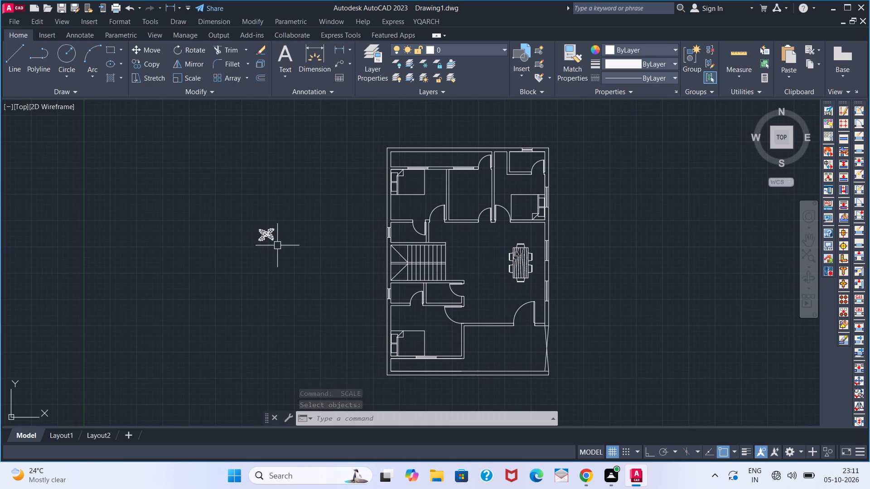
{"action": "left_click", "coordinate": [380, 57]}
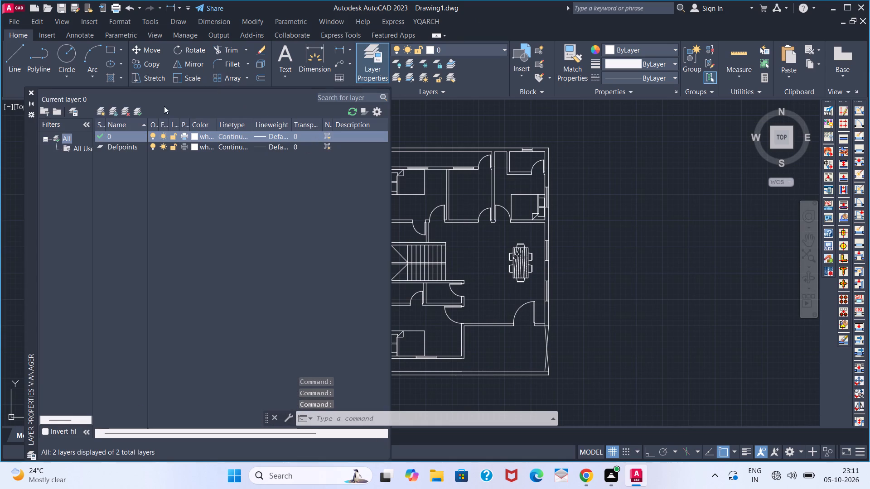
{"action": "left_click", "coordinate": [103, 112]}
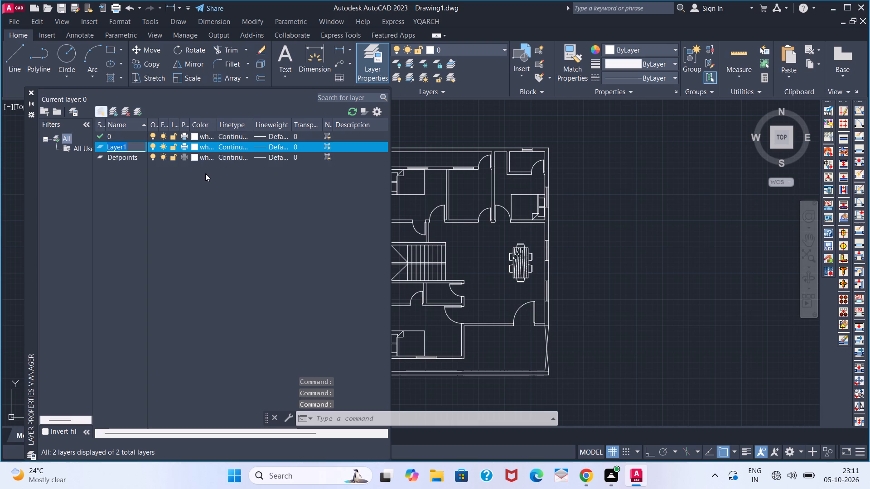
{"action": "type", "text": "PLANT"}
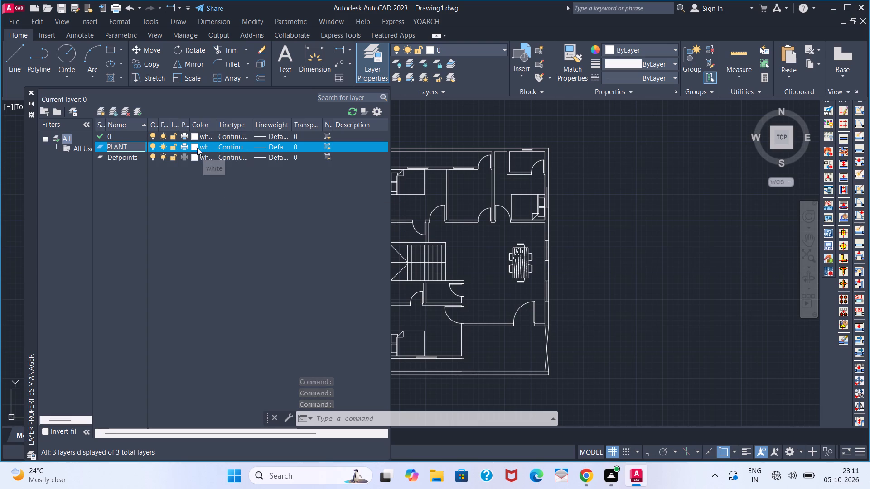
{"action": "left_click", "coordinate": [196, 146]}
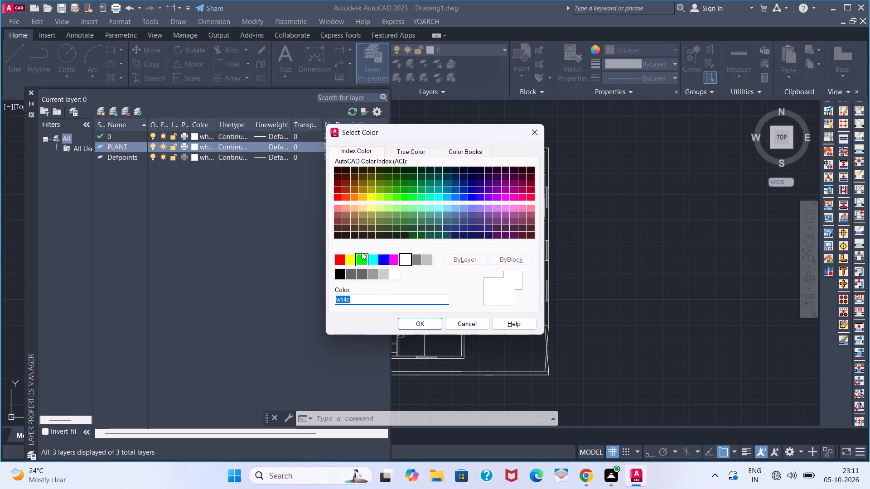
{"action": "left_click", "coordinate": [362, 252]}
{"action": "left_click", "coordinate": [356, 265]}
{"action": "left_click", "coordinate": [438, 323]}
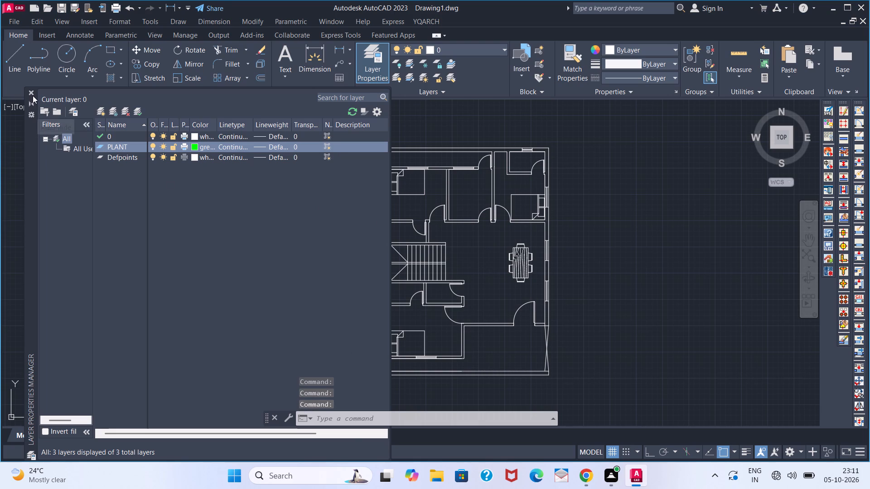
{"action": "left_click", "coordinate": [33, 96]}
Assign the plant block west of the floor plan to the PLANT layer.
{"action": "left_click", "coordinate": [263, 235]}
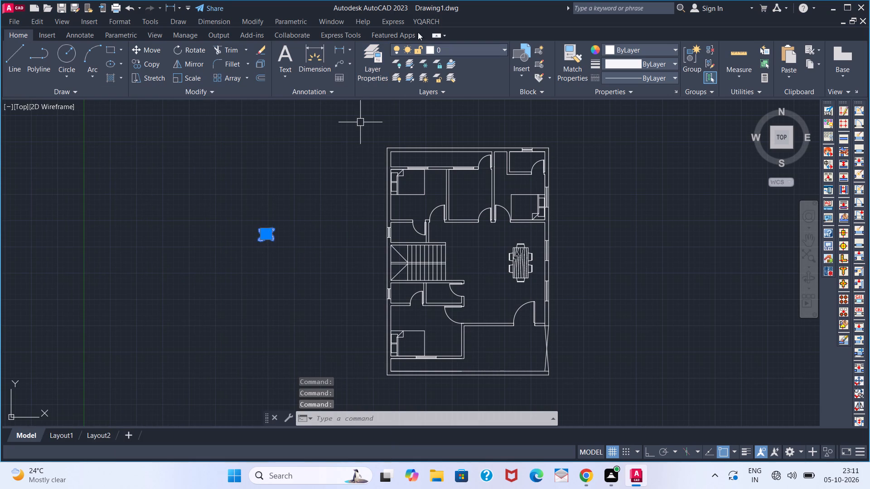
{"action": "left_click", "coordinate": [458, 49]}
{"action": "left_click", "coordinate": [442, 91]}
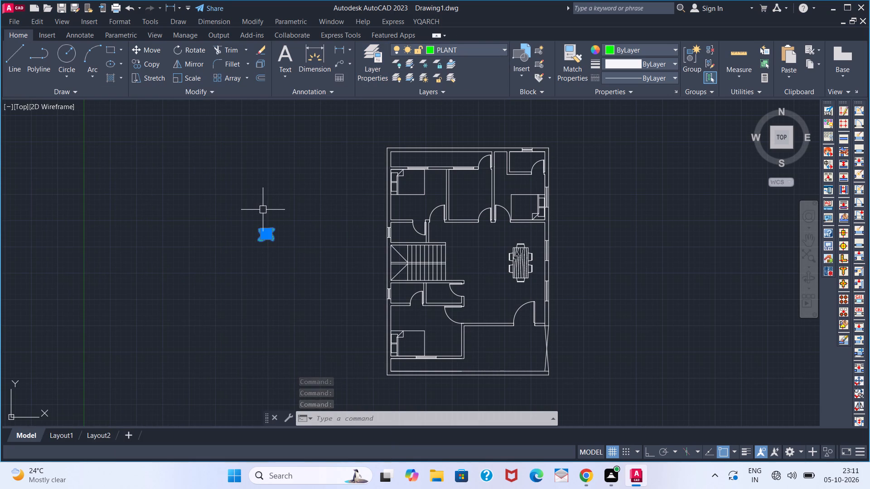
Move the green plant block into the west end of the narrow strip south of the southwest bedroom.
{"action": "scroll", "coordinate": [296, 233], "scroll_direction": "up", "scroll_amount": 1}
{"action": "left_click", "coordinate": [243, 237]}
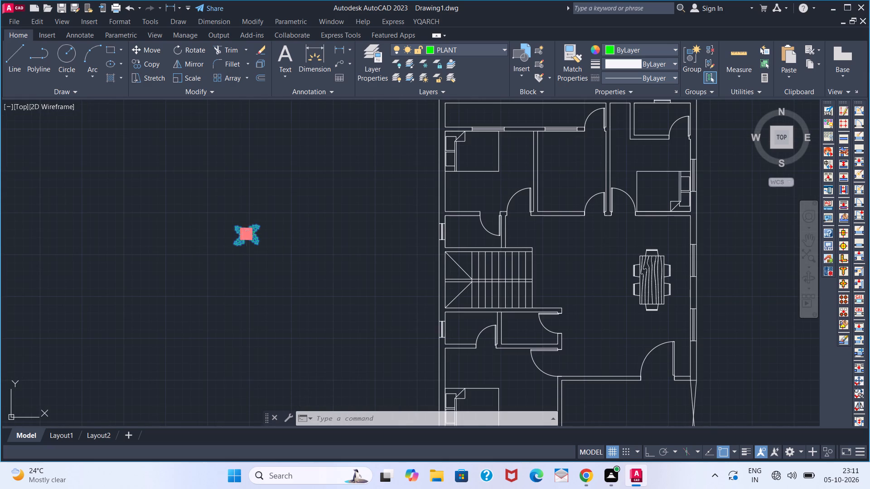
{"action": "middle_click_drag", "start_coordinate": [387, 310], "coordinate": [314, 141]}
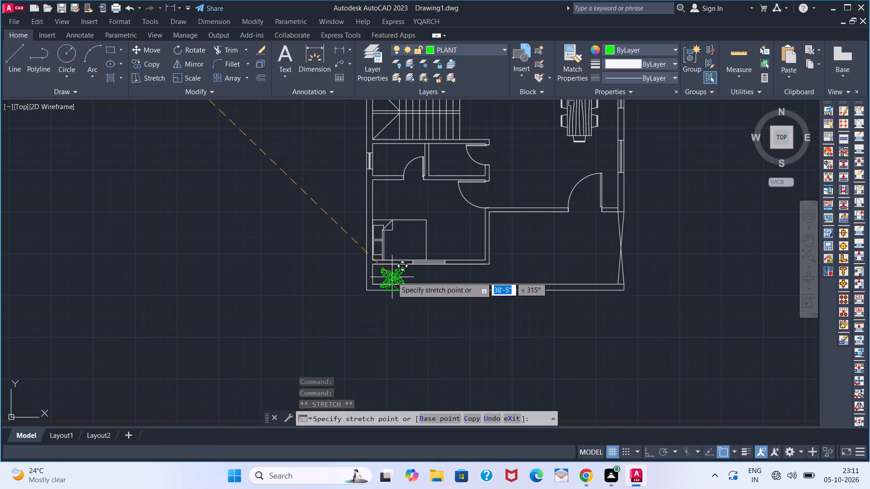
{"action": "scroll", "coordinate": [390, 270], "scroll_direction": "up", "scroll_amount": 2}
{"action": "left_click", "coordinate": [375, 280]}
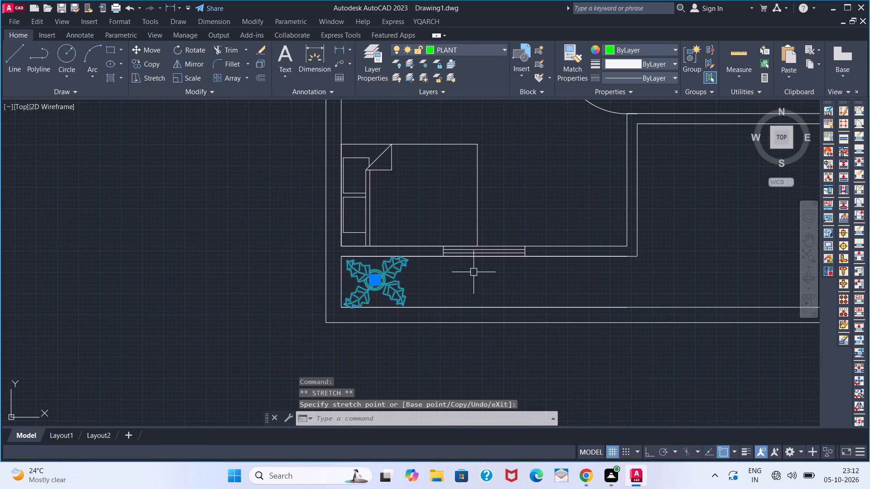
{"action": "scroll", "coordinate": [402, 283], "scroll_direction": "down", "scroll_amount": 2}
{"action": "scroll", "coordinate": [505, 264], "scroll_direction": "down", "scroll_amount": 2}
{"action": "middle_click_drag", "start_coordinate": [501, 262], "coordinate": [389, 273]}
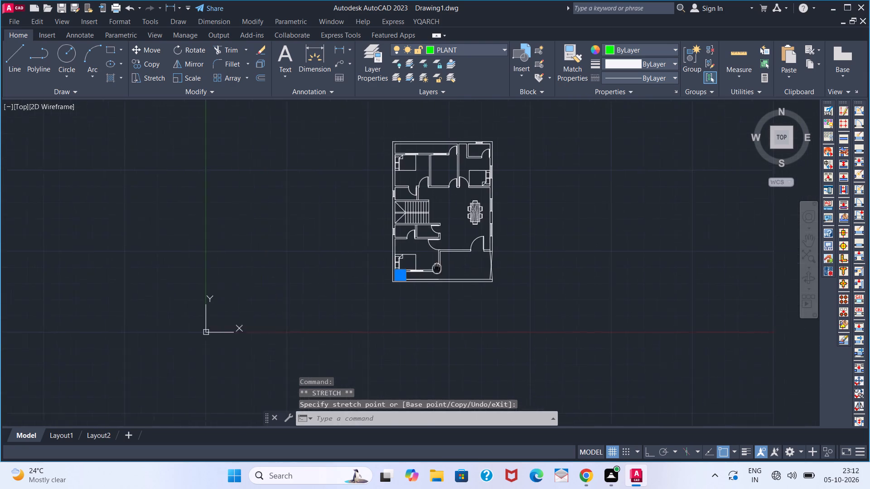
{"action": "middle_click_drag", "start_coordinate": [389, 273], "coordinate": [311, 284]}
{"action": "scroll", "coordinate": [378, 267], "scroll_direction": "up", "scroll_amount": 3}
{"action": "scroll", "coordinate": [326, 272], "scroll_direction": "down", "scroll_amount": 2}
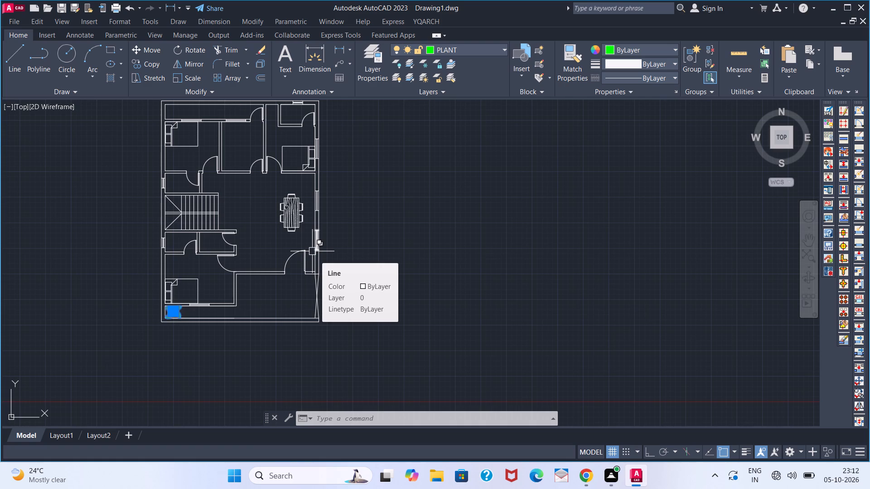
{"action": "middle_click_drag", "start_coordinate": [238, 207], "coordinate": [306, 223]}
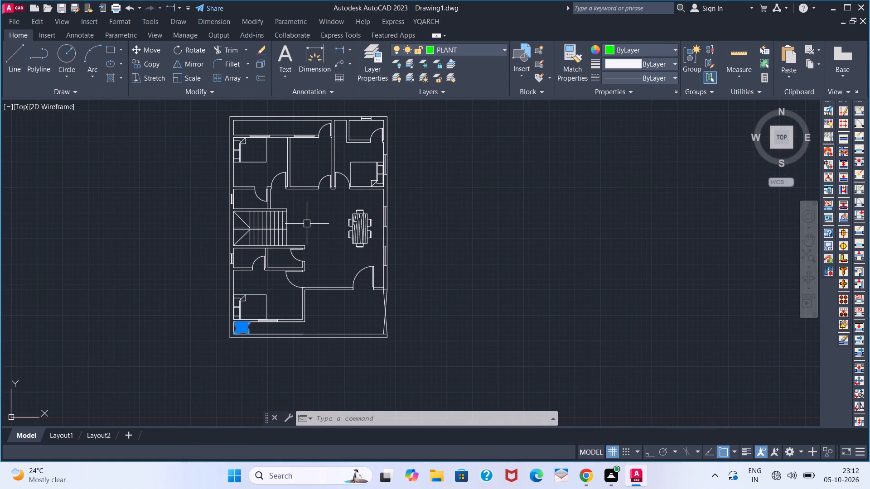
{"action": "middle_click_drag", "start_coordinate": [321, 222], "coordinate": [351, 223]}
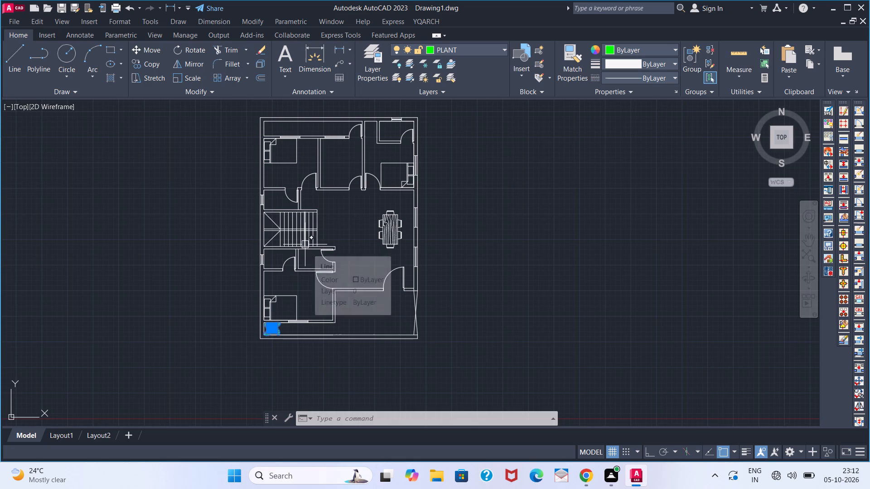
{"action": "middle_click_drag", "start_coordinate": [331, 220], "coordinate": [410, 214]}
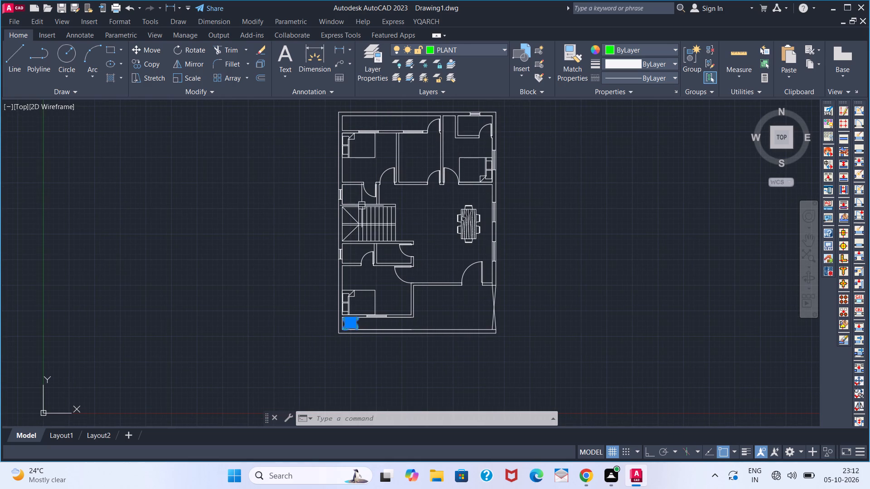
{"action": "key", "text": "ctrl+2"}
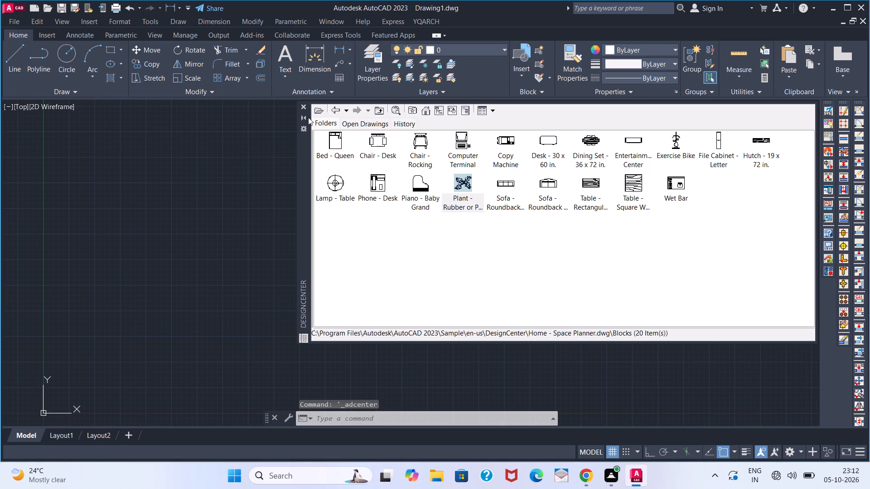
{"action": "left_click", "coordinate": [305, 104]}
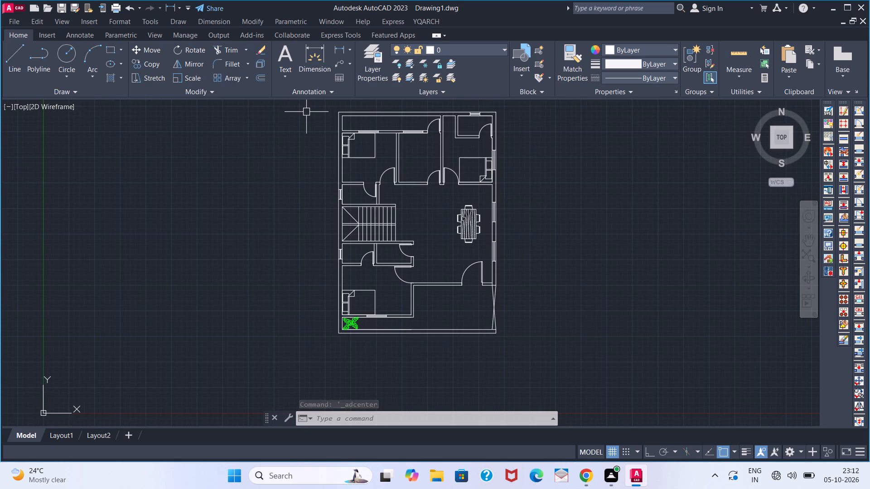
Insert the Toilet - Imperial block from the architectural tool palette into the empty area west of the floor plan.
{"action": "key", "text": "ctrl+3"}
{"action": "left_click", "coordinate": [150, 260]}
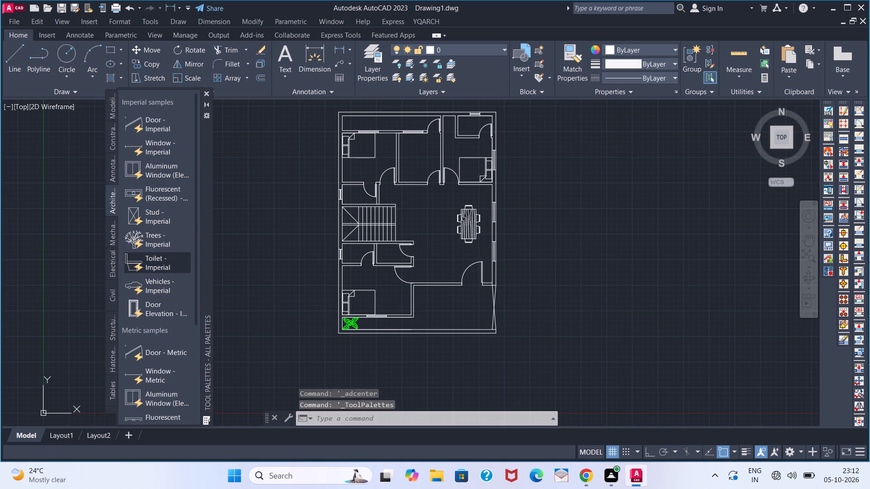
{"action": "left_click", "coordinate": [240, 262]}
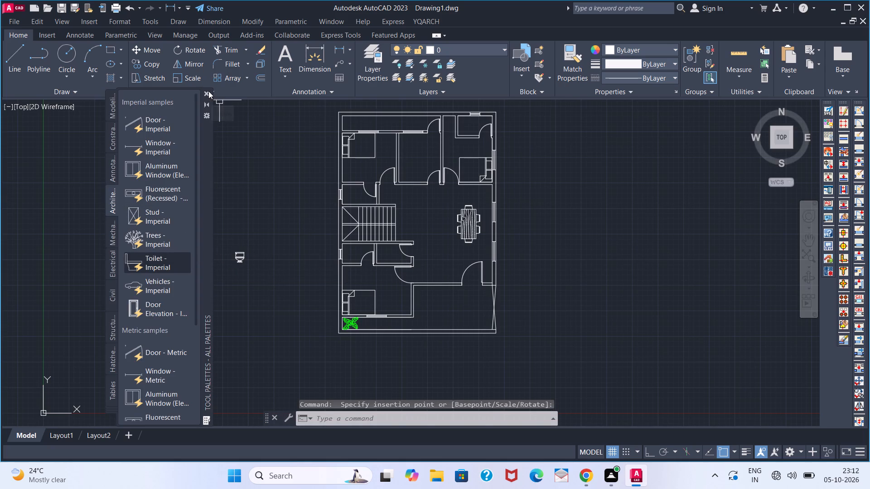
{"action": "left_click", "coordinate": [208, 91]}
Switch the inserted toilet block's view to Round (Plan).
{"action": "scroll", "coordinate": [246, 259], "scroll_direction": "up", "scroll_amount": 3}
{"action": "left_click", "coordinate": [218, 256]}
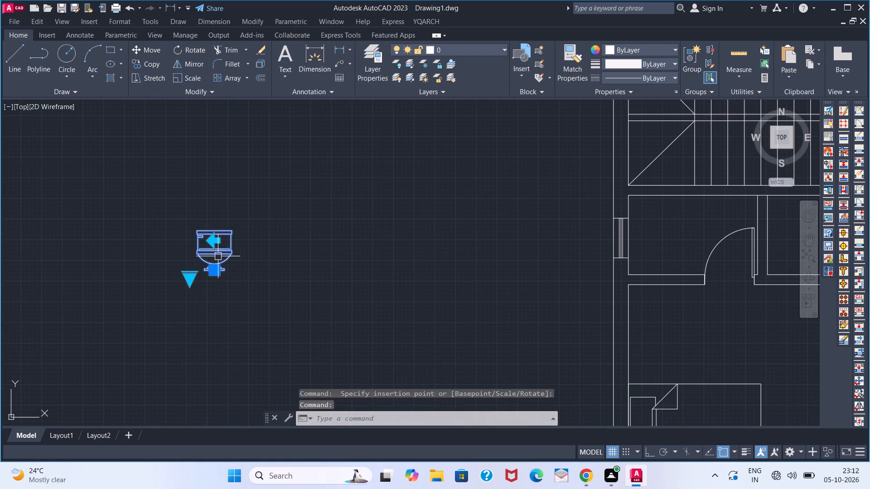
{"action": "left_click", "coordinate": [190, 279]}
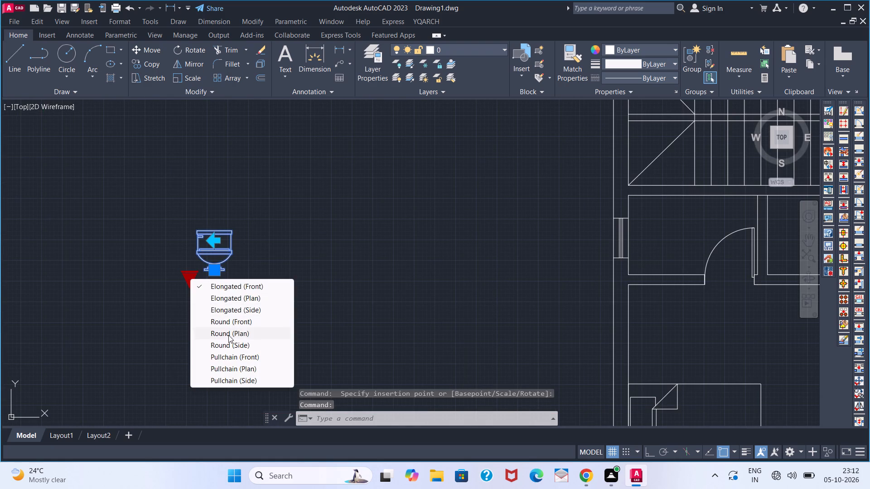
{"action": "left_click", "coordinate": [232, 340]}
{"action": "left_click", "coordinate": [235, 269]}
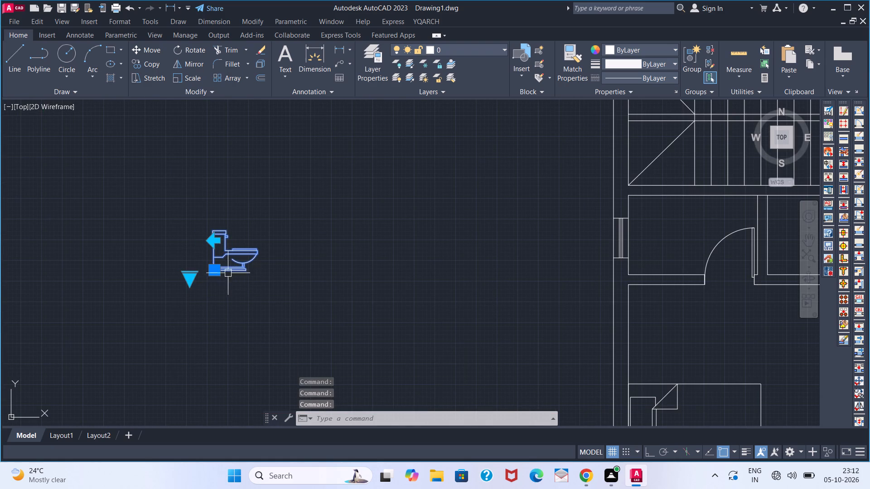
{"action": "left_click", "coordinate": [189, 282]}
{"action": "left_click", "coordinate": [227, 340]}
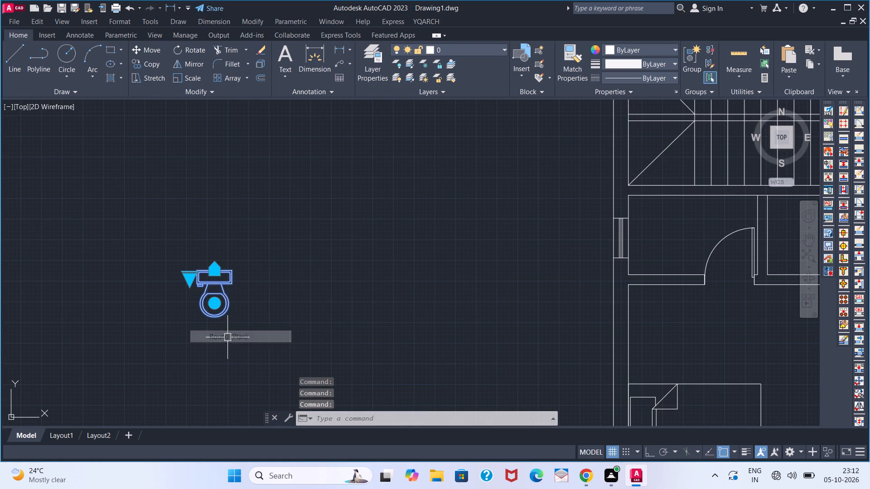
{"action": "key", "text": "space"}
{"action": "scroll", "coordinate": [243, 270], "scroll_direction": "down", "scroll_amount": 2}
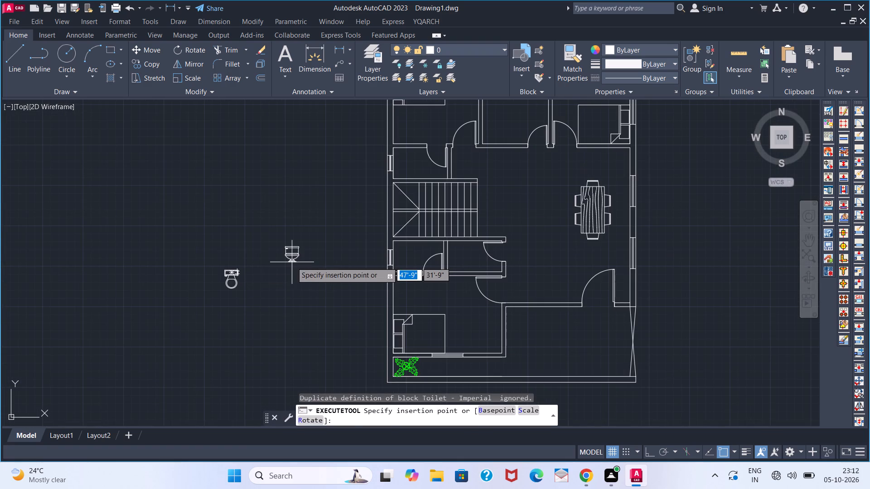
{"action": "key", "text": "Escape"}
Copy the toilet by its tank's outer corner to the northwest inner corner of the small room north of the stairs.
{"action": "scroll", "coordinate": [221, 289], "scroll_direction": "down", "scroll_amount": 4}
{"action": "middle_click_drag", "start_coordinate": [256, 250], "coordinate": [260, 275]}
{"action": "scroll", "coordinate": [227, 310], "scroll_direction": "up", "scroll_amount": 2}
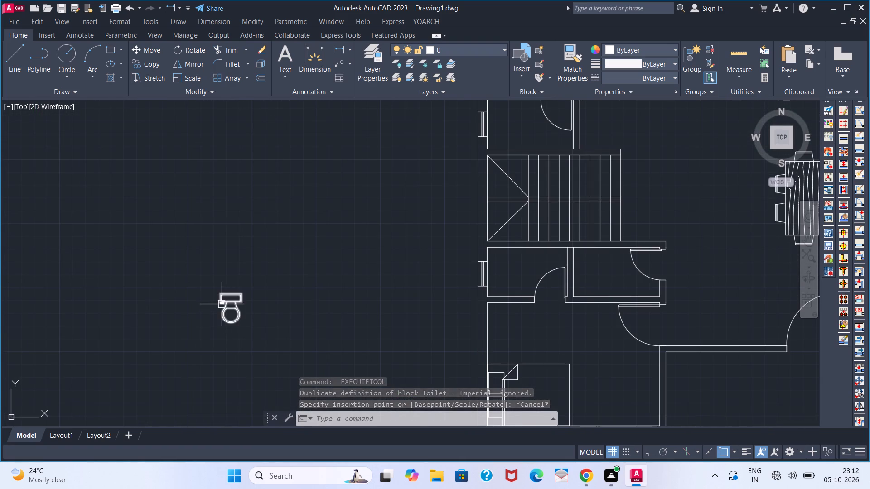
{"action": "left_click", "coordinate": [222, 304]}
{"action": "type", "text": "CO"}
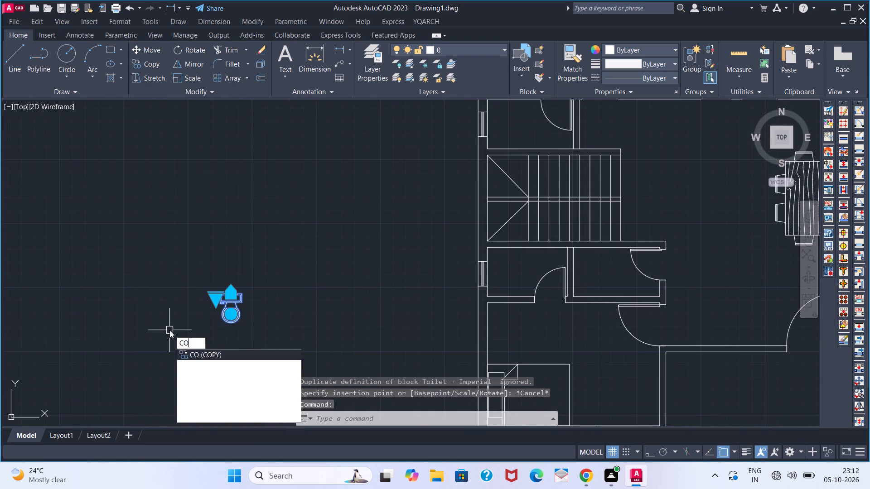
{"action": "key", "text": "Return"}
{"action": "scroll", "coordinate": [217, 294], "scroll_direction": "up", "scroll_amount": 3}
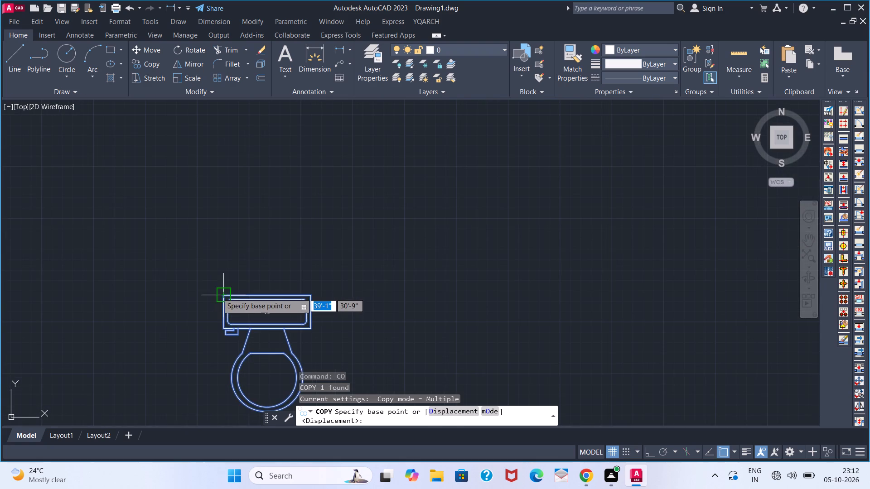
{"action": "left_click", "coordinate": [217, 293]}
{"action": "scroll", "coordinate": [306, 249], "scroll_direction": "down", "scroll_amount": 4}
{"action": "middle_click_drag", "start_coordinate": [375, 209], "coordinate": [151, 349]}
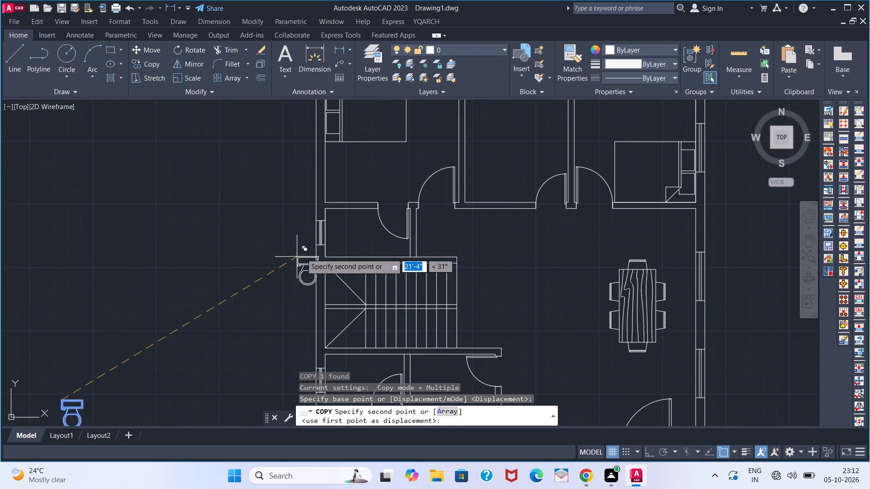
{"action": "scroll", "coordinate": [337, 231], "scroll_direction": "up", "scroll_amount": 2}
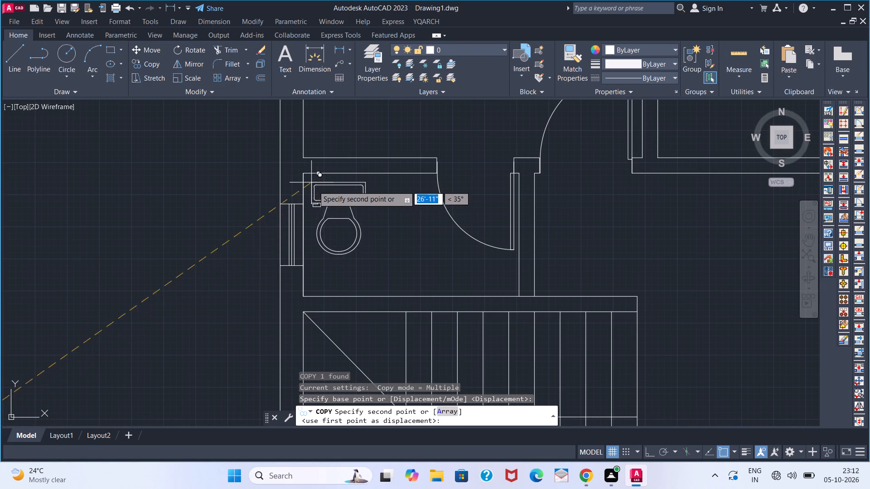
{"action": "left_click", "coordinate": [308, 174]}
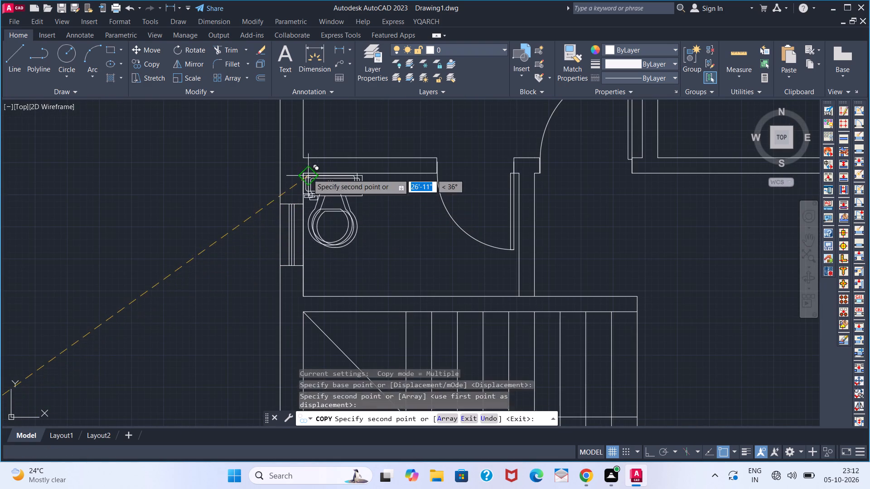
{"action": "key", "text": "space"}
Rotate the copied toilet 180 degrees about its bowl centre, with Ortho on, so its tank faces south.
{"action": "left_click", "coordinate": [327, 192]}
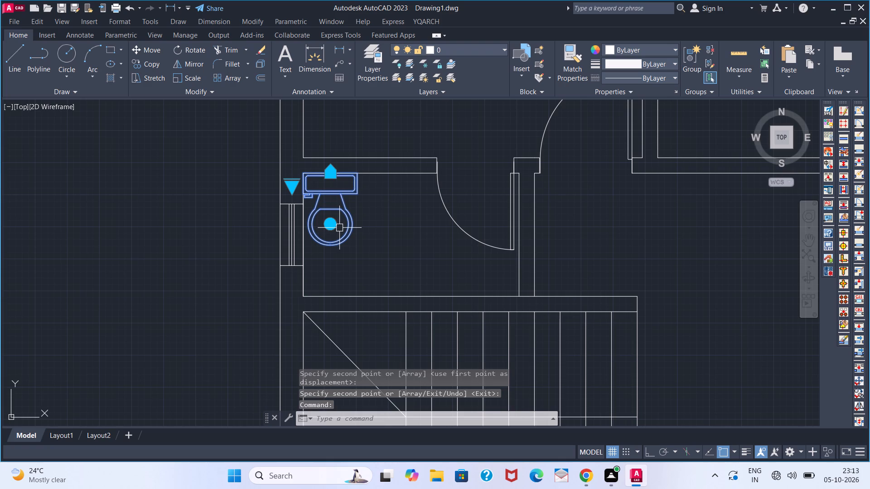
{"action": "type", "text": "RO"}
{"action": "key", "text": "Return"}
{"action": "left_click", "coordinate": [336, 225]}
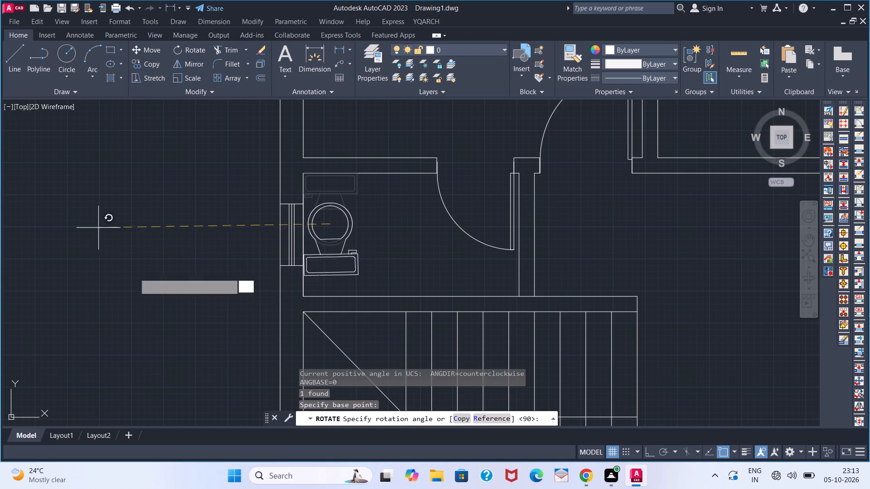
{"action": "left_click", "coordinate": [643, 449]}
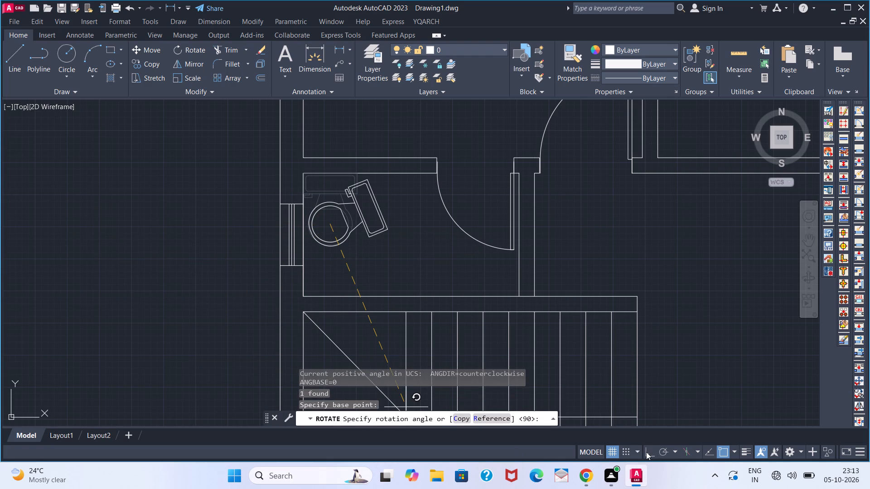
{"action": "left_click", "coordinate": [646, 452]}
{"action": "left_click", "coordinate": [120, 215]}
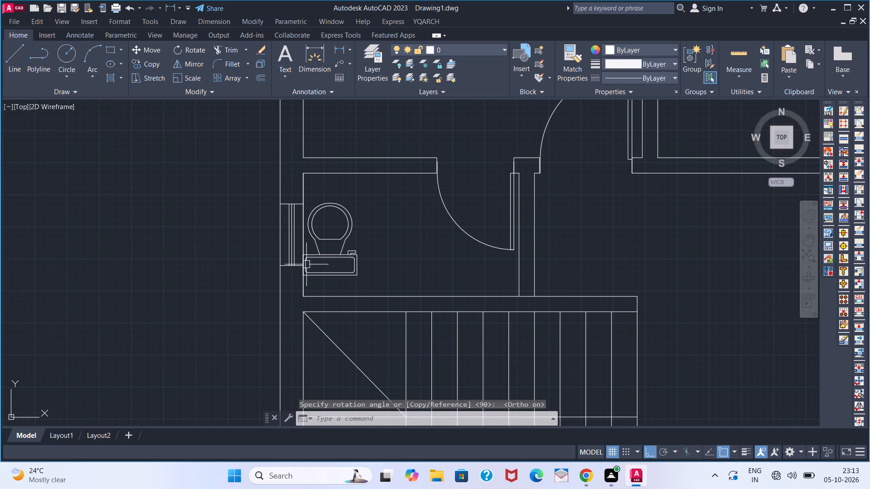
Move the rotated toilet straight south until its tank rests against the small room's south wall.
{"action": "left_click", "coordinate": [329, 264]}
{"action": "left_click", "coordinate": [321, 254]}
{"action": "scroll", "coordinate": [344, 280], "scroll_direction": "up", "scroll_amount": 2}
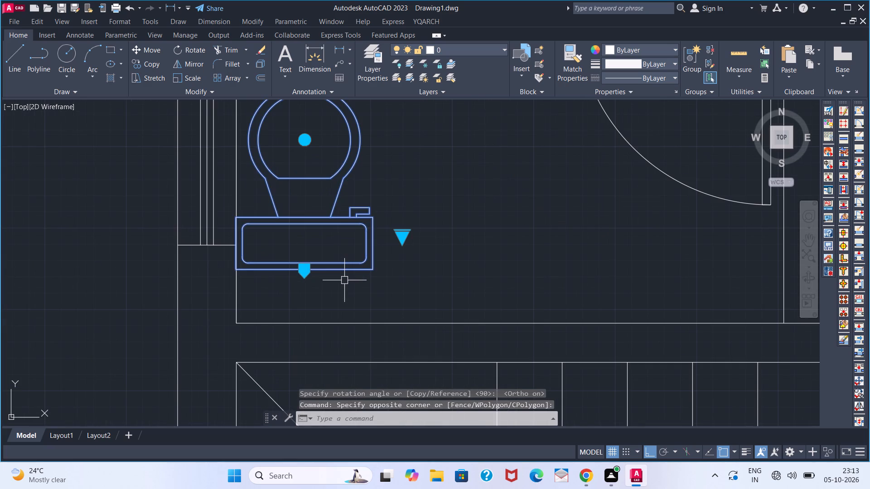
{"action": "key", "text": "m"}
{"action": "key", "text": "Return"}
{"action": "left_click", "coordinate": [375, 274]}
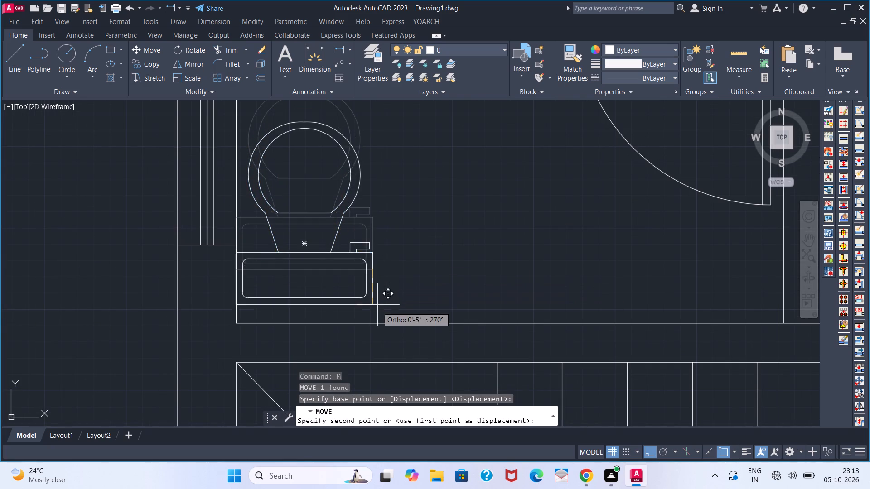
{"action": "left_click", "coordinate": [377, 320]}
{"action": "key", "text": "space"}
{"action": "scroll", "coordinate": [390, 270], "scroll_direction": "down", "scroll_amount": 3}
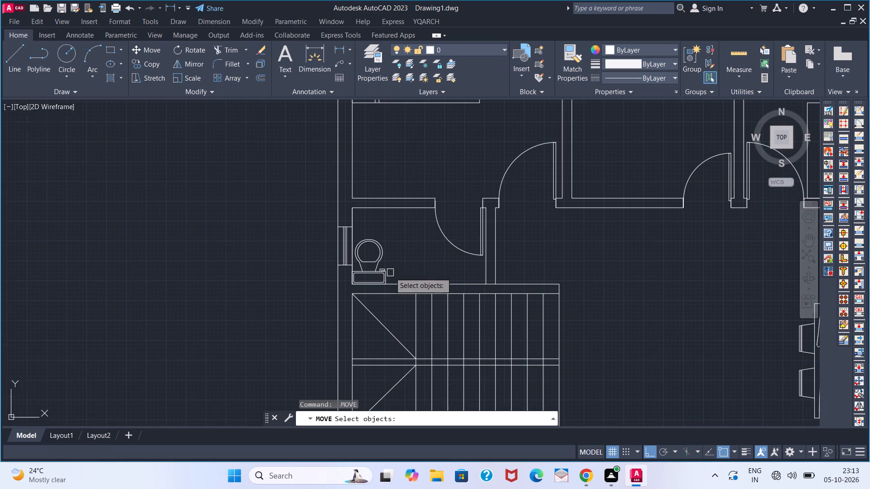
{"action": "key", "text": "space"}
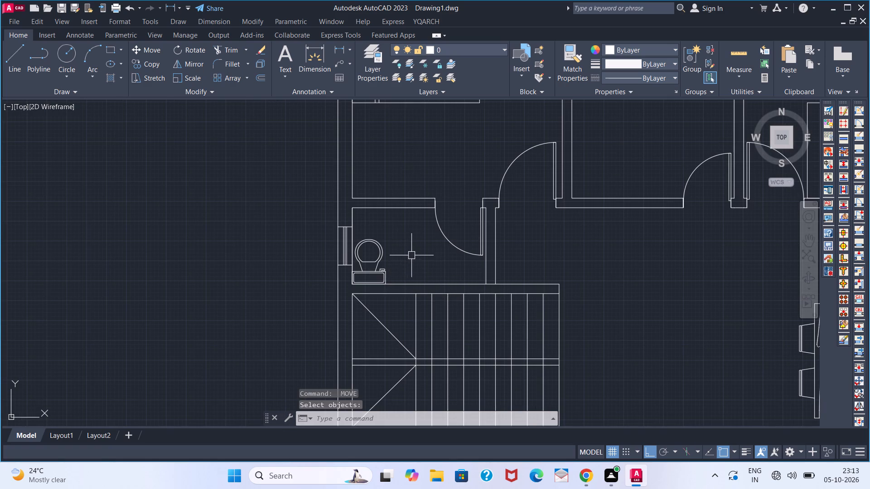
Move the toilet in the bathroom north of the stairs about 2'-5" east along the south wall.
{"action": "left_click", "coordinate": [384, 253]}
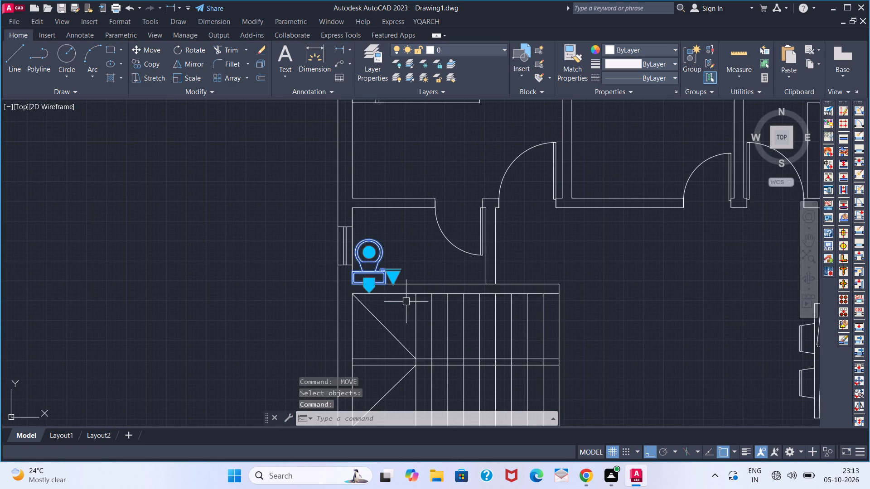
{"action": "key", "text": "m"}
{"action": "key", "text": "Return"}
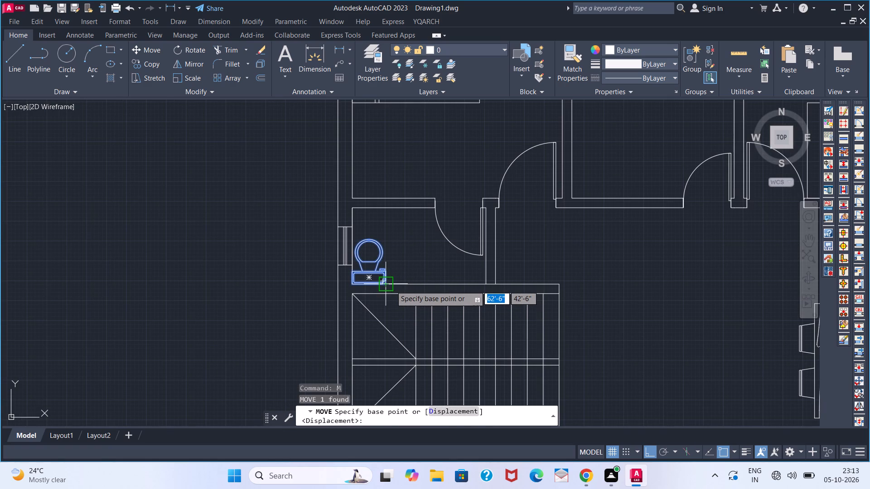
{"action": "left_click", "coordinate": [391, 286]}
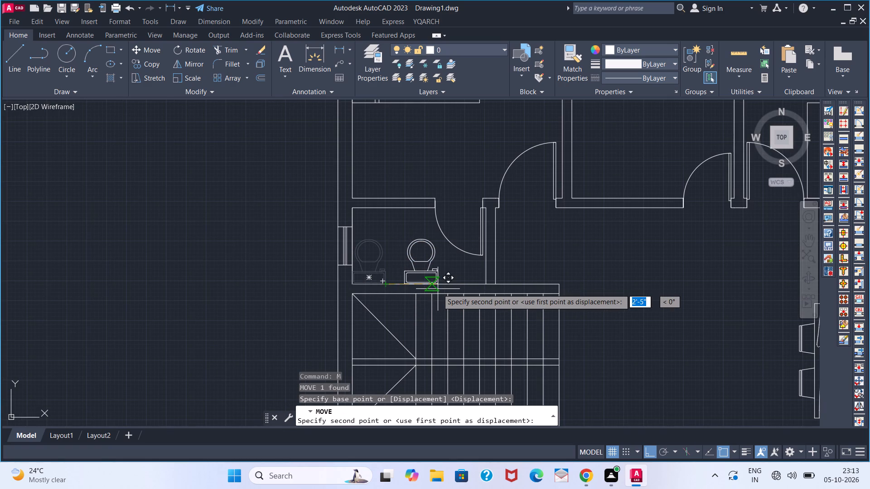
{"action": "scroll", "coordinate": [438, 289], "scroll_direction": "up", "scroll_amount": 3}
{"action": "scroll", "coordinate": [442, 273], "scroll_direction": "down", "scroll_amount": 1}
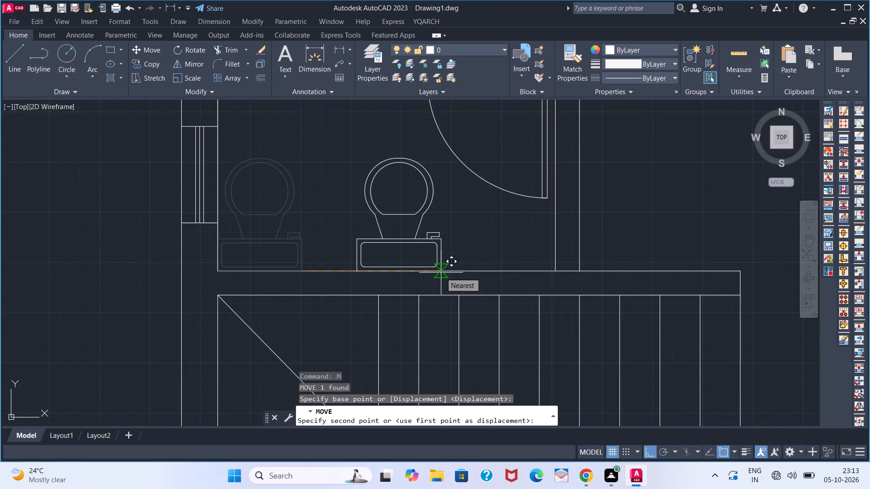
{"action": "left_click", "coordinate": [441, 273]}
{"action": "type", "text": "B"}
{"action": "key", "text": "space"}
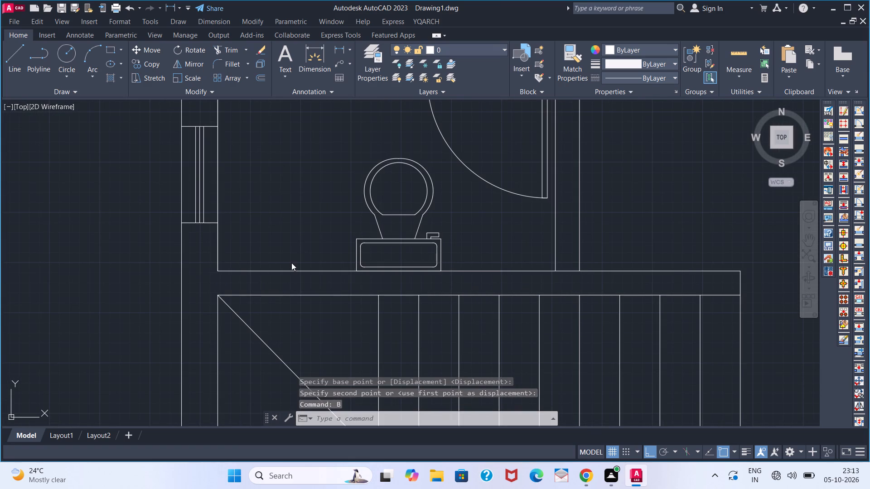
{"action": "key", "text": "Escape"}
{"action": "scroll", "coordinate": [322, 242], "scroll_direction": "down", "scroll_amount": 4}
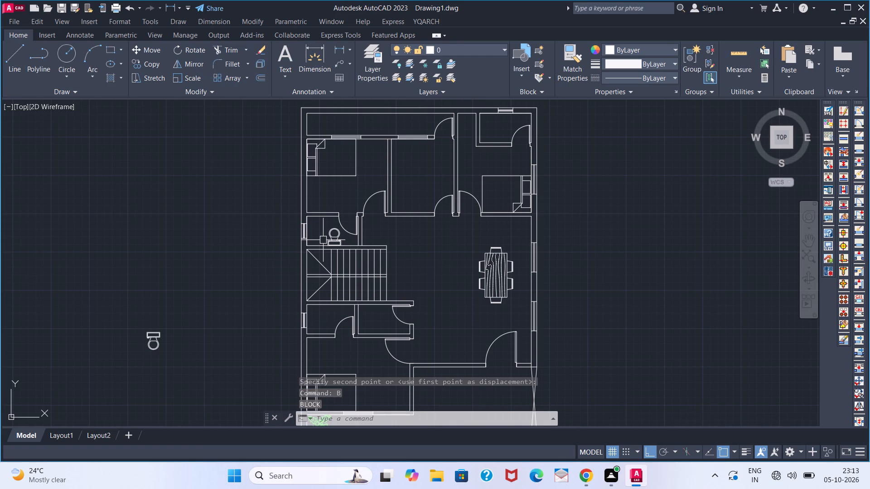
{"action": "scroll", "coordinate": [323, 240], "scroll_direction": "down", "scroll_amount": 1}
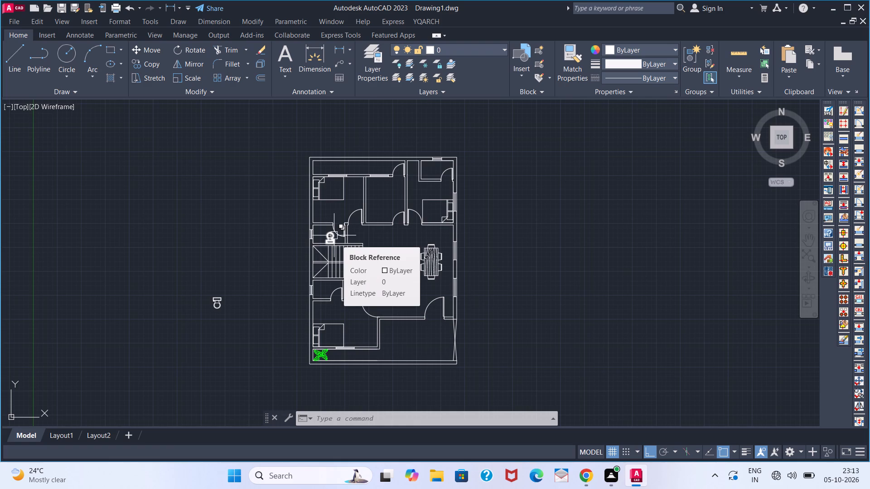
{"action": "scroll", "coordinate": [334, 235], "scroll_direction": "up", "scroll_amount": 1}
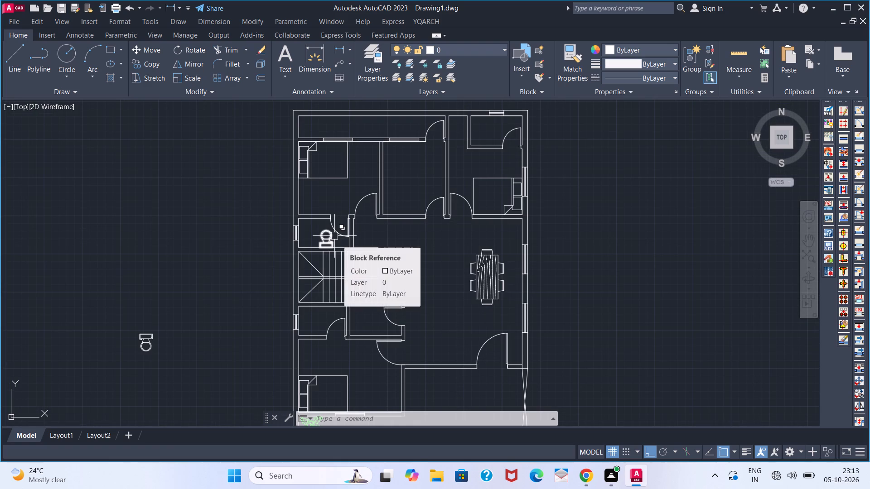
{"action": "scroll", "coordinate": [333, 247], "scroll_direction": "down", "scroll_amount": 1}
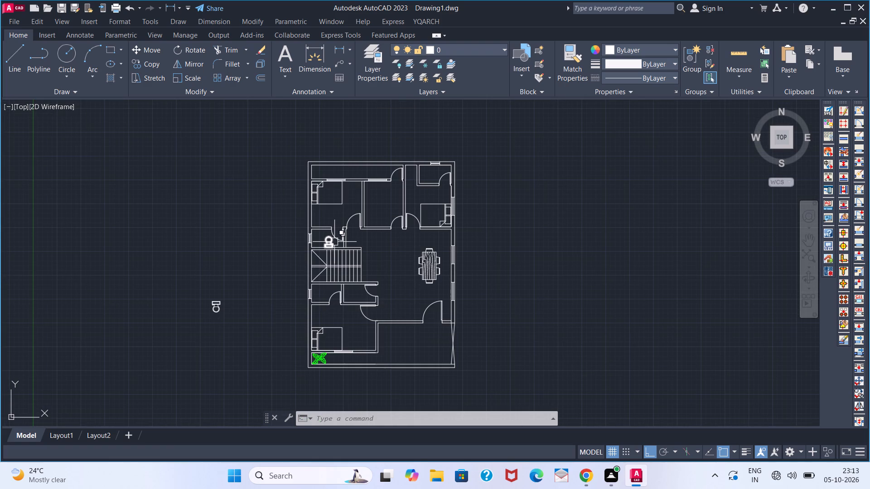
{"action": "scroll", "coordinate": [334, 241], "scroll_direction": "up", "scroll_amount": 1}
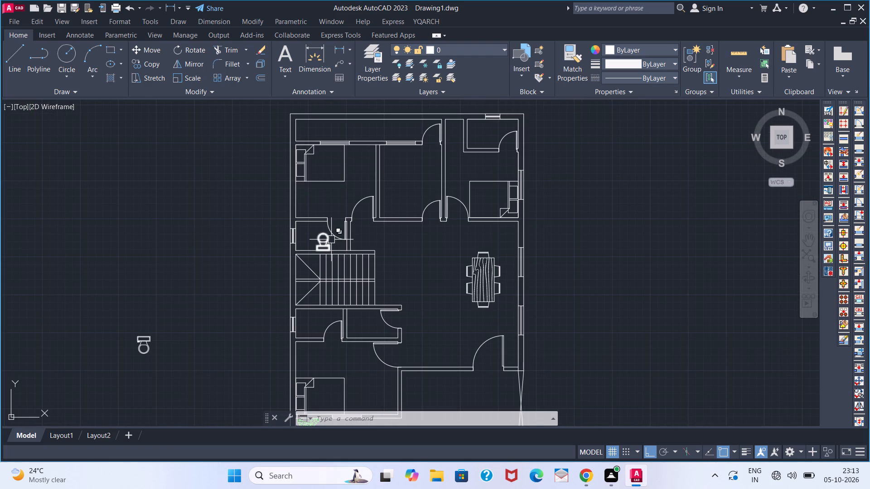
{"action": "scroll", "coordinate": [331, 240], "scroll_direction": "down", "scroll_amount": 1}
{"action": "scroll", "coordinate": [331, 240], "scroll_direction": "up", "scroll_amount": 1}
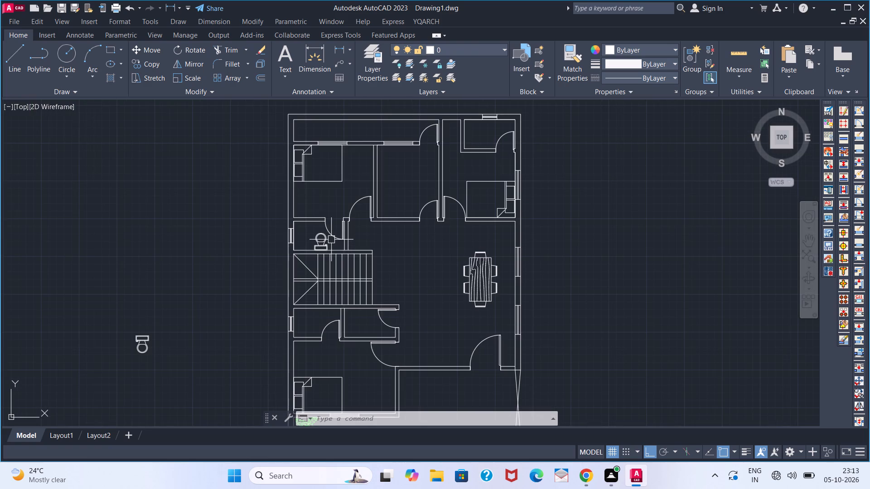
Copy the toilet by its tank's southeast corner from the bathroom north of the stairs into the bathroom south of the stairs.
{"action": "left_click", "coordinate": [328, 240]}
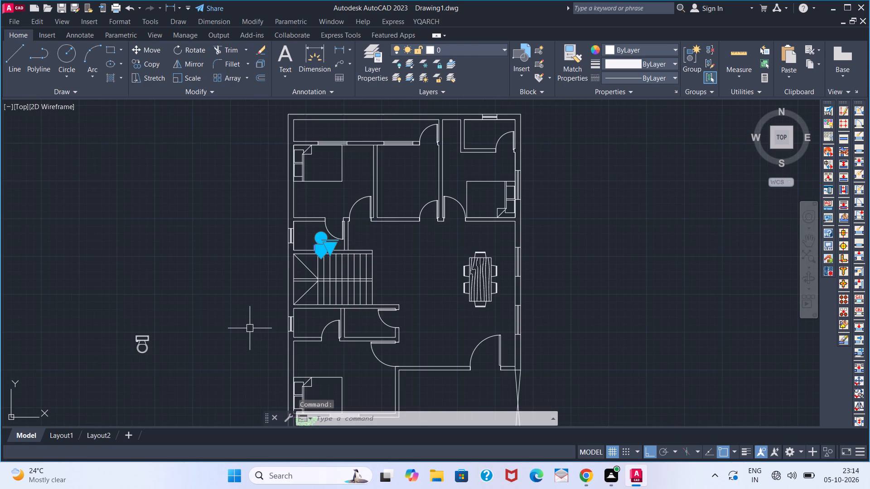
{"action": "type", "text": "CO"}
{"action": "key", "text": "Return"}
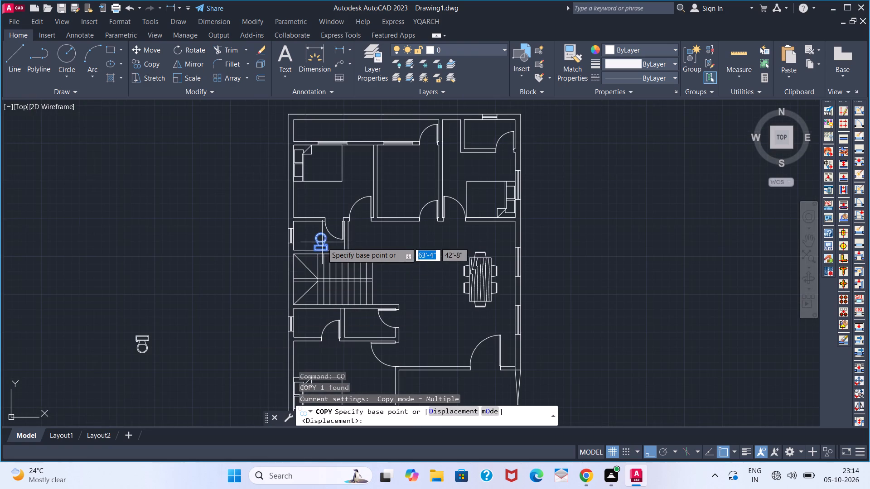
{"action": "scroll", "coordinate": [324, 259], "scroll_direction": "up", "scroll_amount": 2}
{"action": "left_click", "coordinate": [329, 241]}
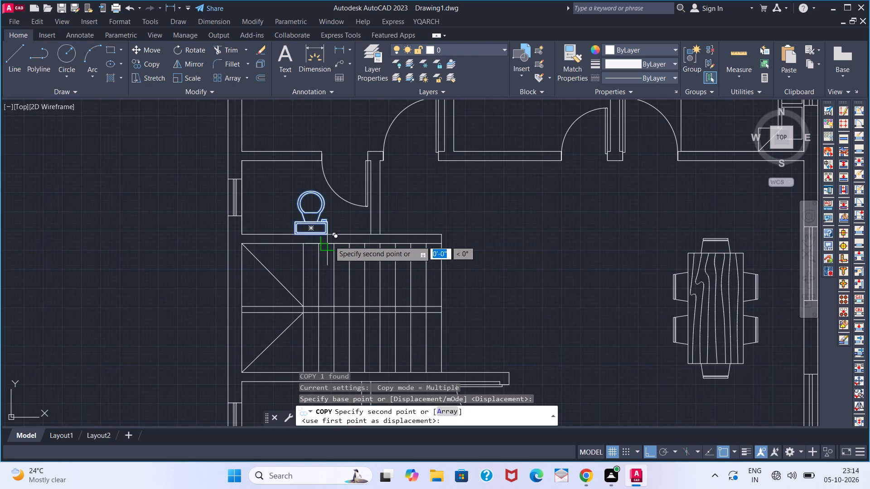
{"action": "scroll", "coordinate": [328, 313], "scroll_direction": "down", "scroll_amount": 2}
{"action": "middle_click_drag", "start_coordinate": [325, 314], "coordinate": [357, 216]}
{"action": "scroll", "coordinate": [353, 290], "scroll_direction": "up", "scroll_amount": 3}
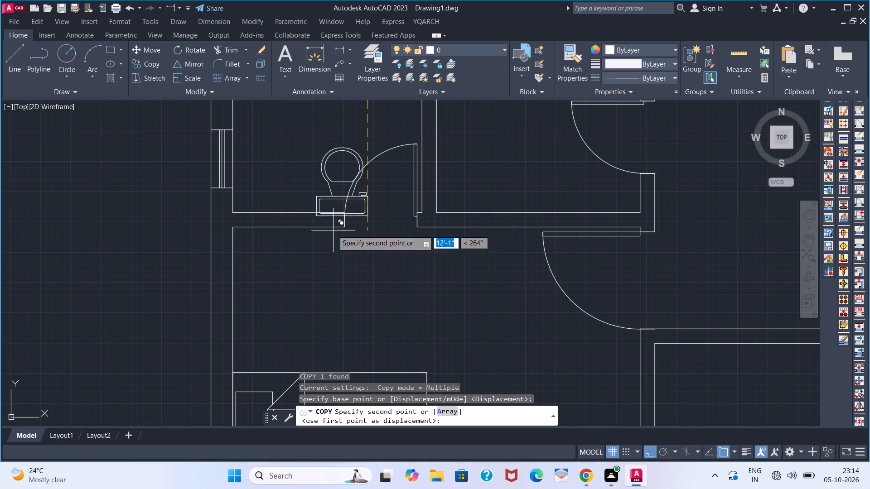
{"action": "left_click", "coordinate": [332, 210]}
With Ortho off, place another copy of the toilet in the northeast bathroom, below its north window.
{"action": "scroll", "coordinate": [374, 207], "scroll_direction": "down", "scroll_amount": 4}
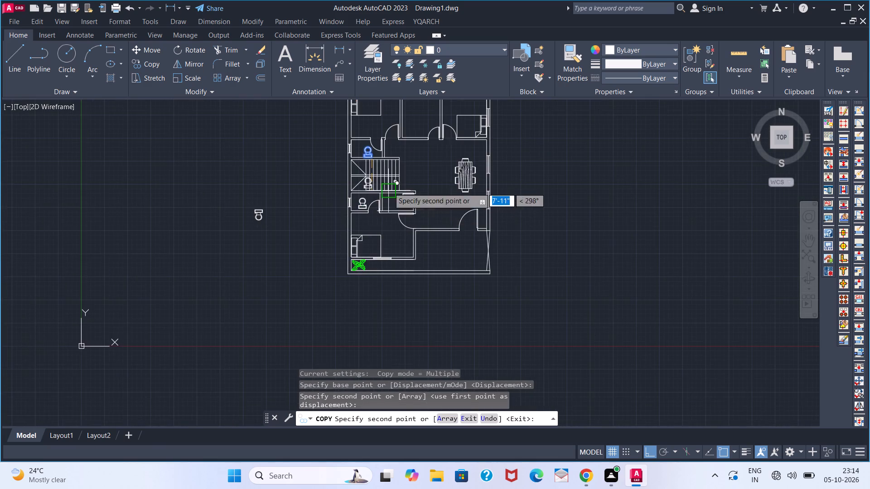
{"action": "middle_click_drag", "start_coordinate": [389, 188], "coordinate": [29, 388]}
{"action": "scroll", "coordinate": [132, 277], "scroll_direction": "up", "scroll_amount": 2}
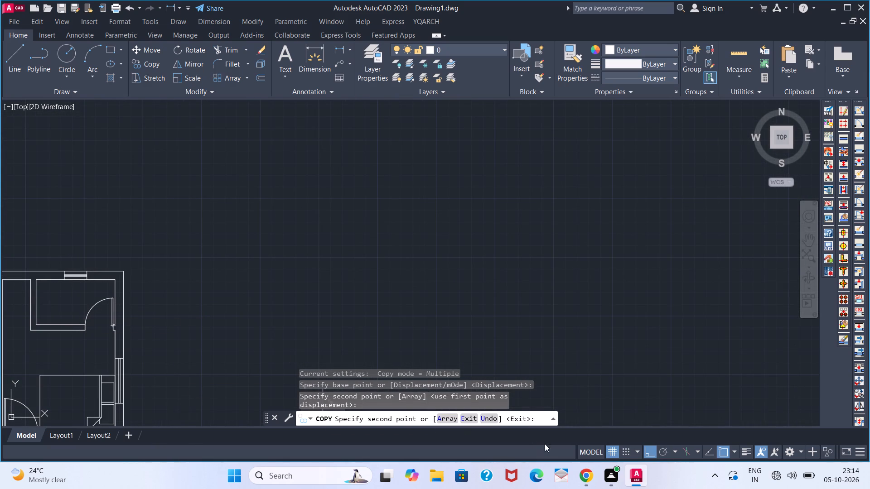
{"action": "left_click", "coordinate": [648, 451]}
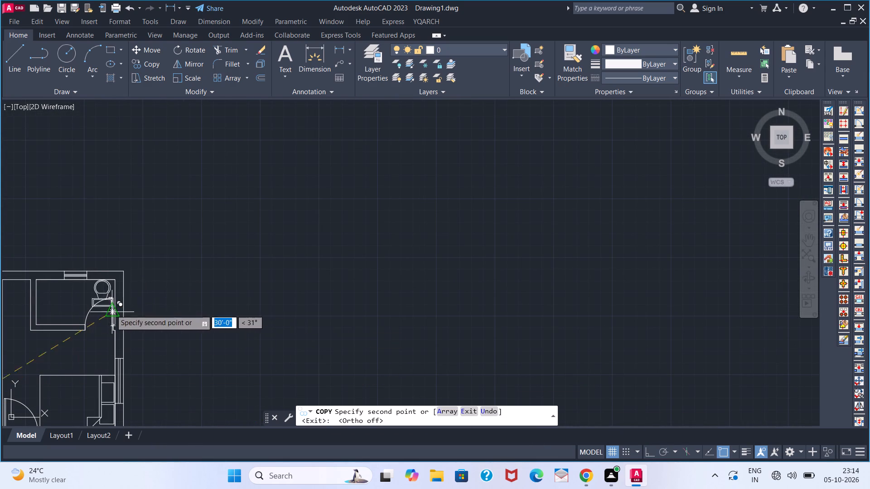
{"action": "left_click", "coordinate": [74, 319]}
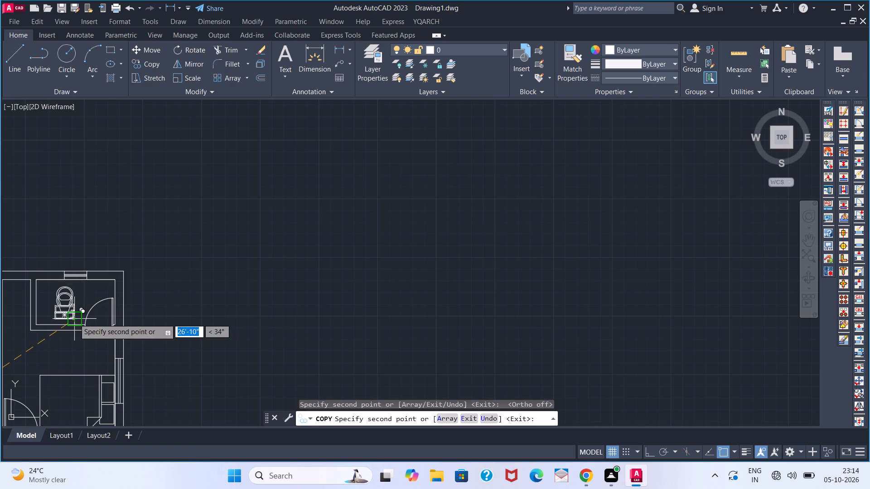
{"action": "key", "text": "space"}
Delete the spare toilet block lying outside the plan, west of the house.
{"action": "scroll", "coordinate": [74, 319], "scroll_direction": "down", "scroll_amount": 3}
{"action": "middle_click_drag", "start_coordinate": [57, 355], "coordinate": [518, 182]}
{"action": "scroll", "coordinate": [475, 241], "scroll_direction": "up", "scroll_amount": 2}
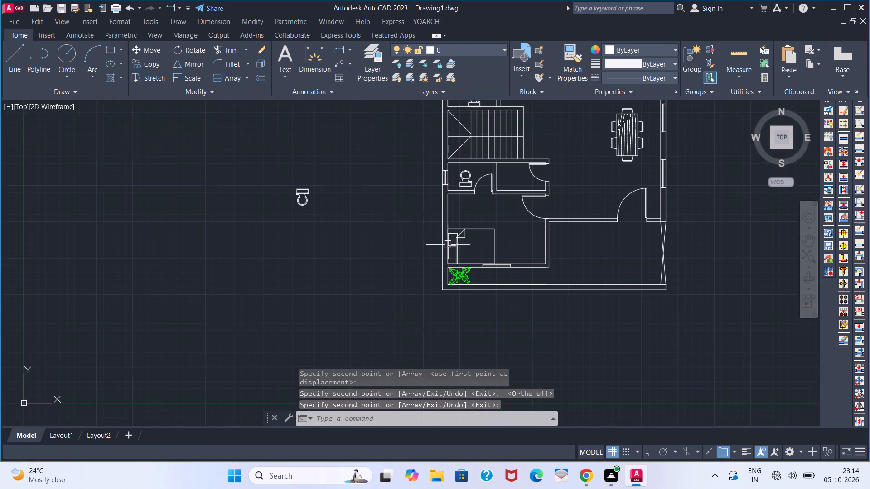
{"action": "left_click", "coordinate": [319, 195]}
{"action": "left_click", "coordinate": [252, 212]}
{"action": "key", "text": "Delete"}
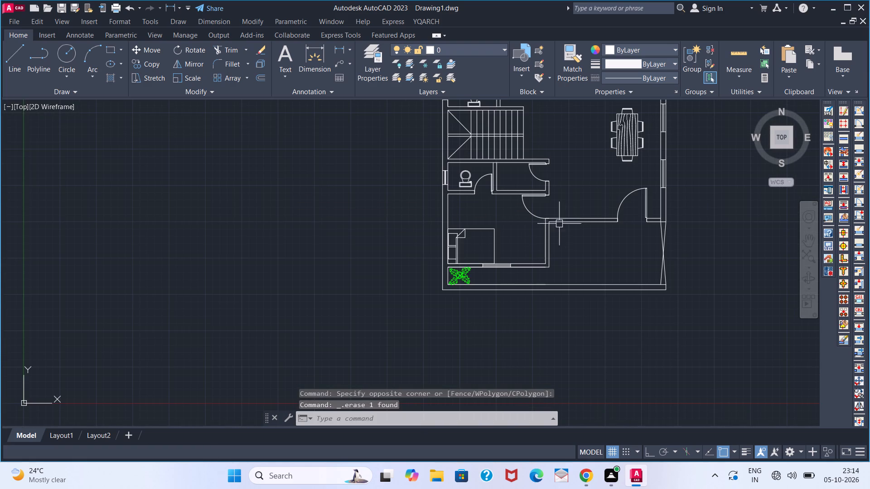
Rotate the toilet south of the stairs 180 degrees about its tank's west end, with Ortho on, so its tank faces north.
{"action": "middle_click_drag", "start_coordinate": [462, 211], "coordinate": [440, 250]}
{"action": "scroll", "coordinate": [441, 219], "scroll_direction": "up", "scroll_amount": 3}
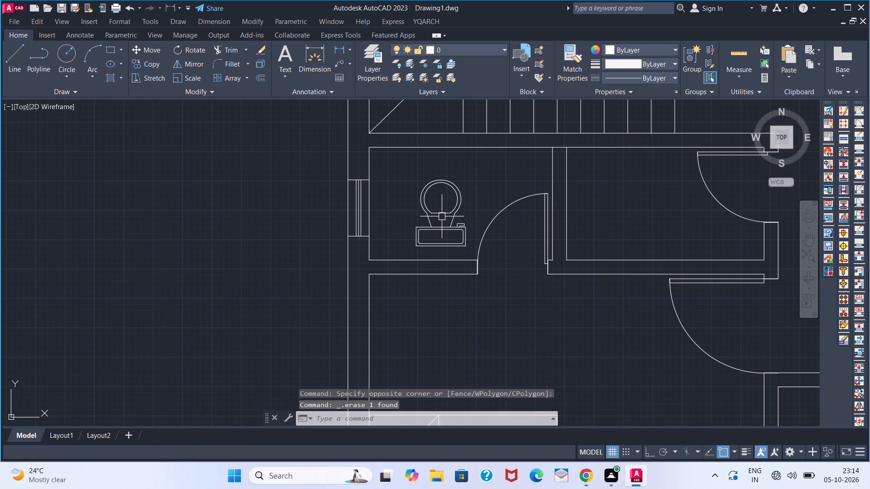
{"action": "left_click", "coordinate": [447, 205]}
{"action": "left_click", "coordinate": [421, 222]}
{"action": "type", "text": "RO"}
{"action": "key", "text": "Return"}
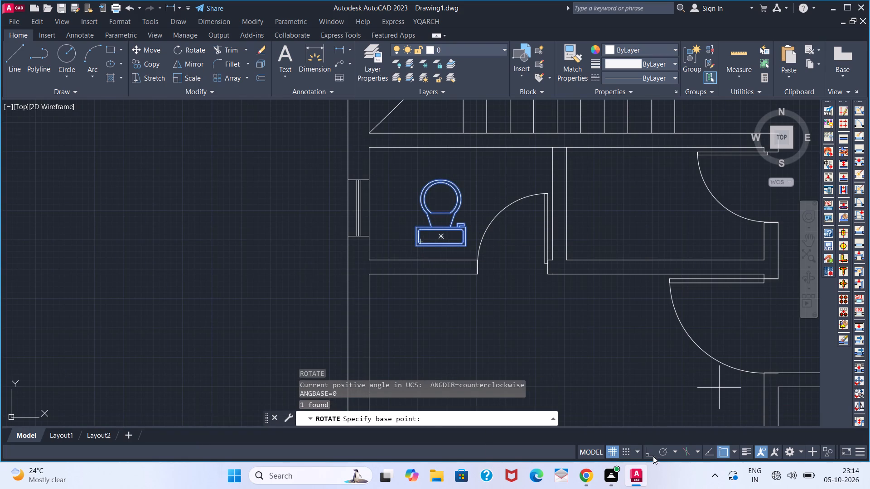
{"action": "left_click", "coordinate": [651, 454]}
{"action": "left_click", "coordinate": [422, 234]}
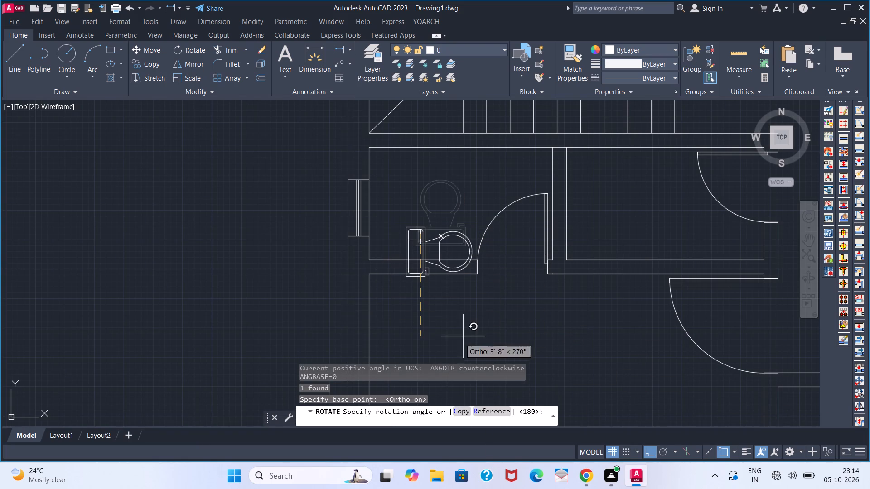
{"action": "left_click", "coordinate": [269, 278]}
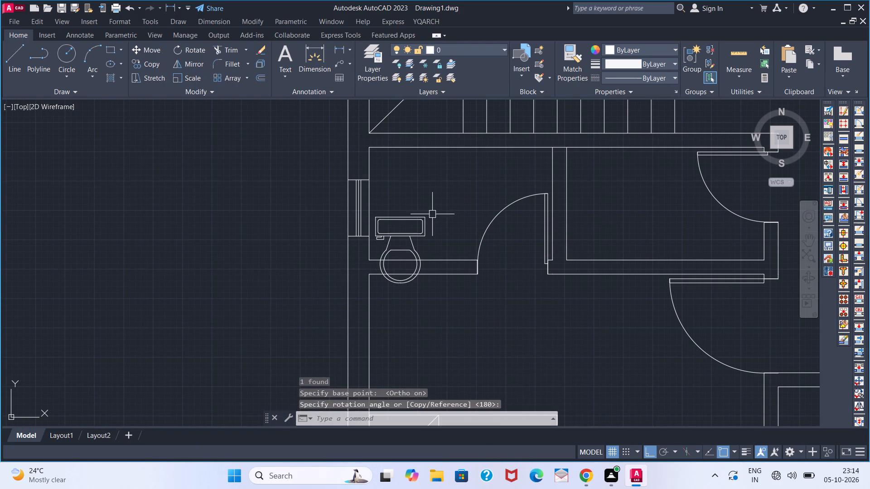
With Ortho off, move the rotated toilet by its tank's northeast corner against the north wall, between the window and the door.
{"action": "left_click", "coordinate": [426, 216]}
{"action": "key", "text": "m"}
{"action": "key", "text": "Return"}
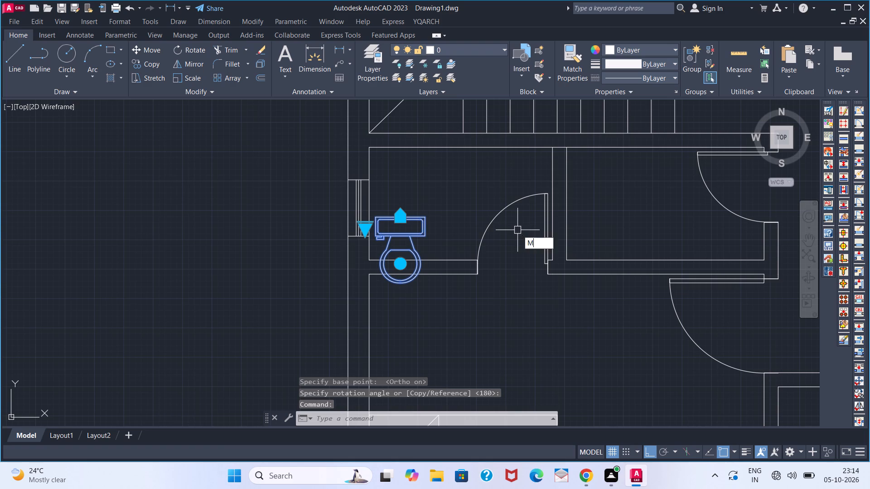
{"action": "left_click", "coordinate": [430, 213]}
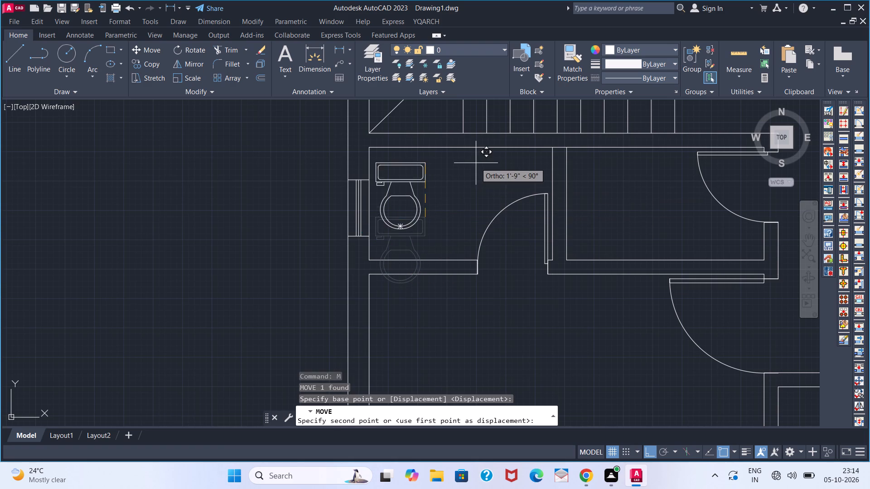
{"action": "left_click", "coordinate": [649, 447]}
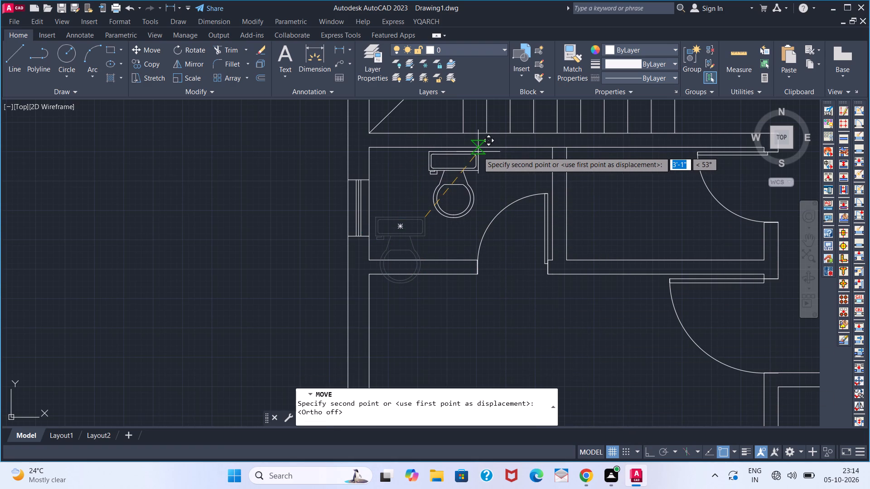
{"action": "left_click", "coordinate": [477, 152]}
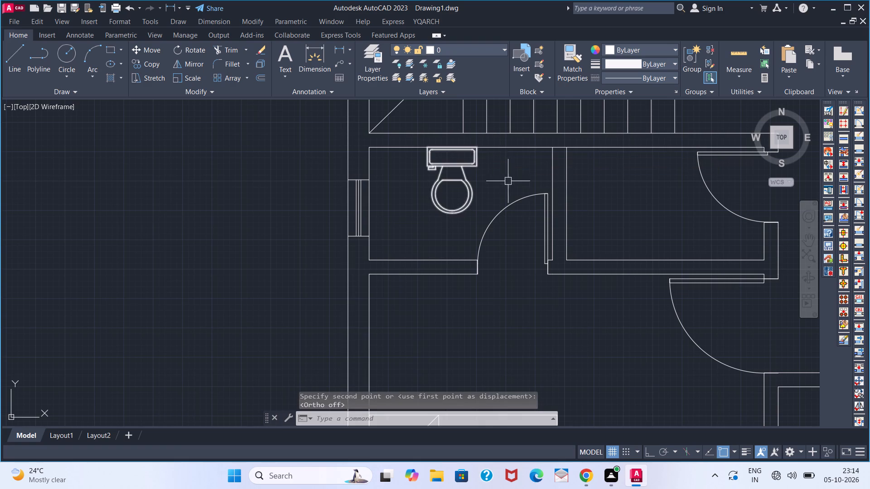
Rotate the northeast bathroom's toilet 180 degrees about its tank's southeast corner, with Ortho on, so its tank faces north.
{"action": "scroll", "coordinate": [585, 206], "scroll_direction": "down", "scroll_amount": 2}
{"action": "middle_click_drag", "start_coordinate": [596, 192], "coordinate": [434, 309]}
{"action": "middle_click_drag", "start_coordinate": [481, 235], "coordinate": [375, 366]}
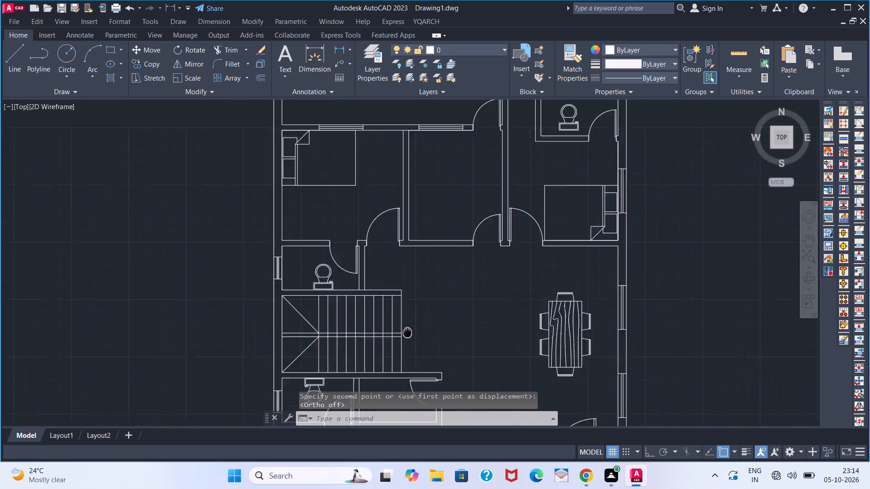
{"action": "middle_click_drag", "start_coordinate": [375, 366], "coordinate": [374, 366]}
{"action": "left_click", "coordinate": [515, 164]}
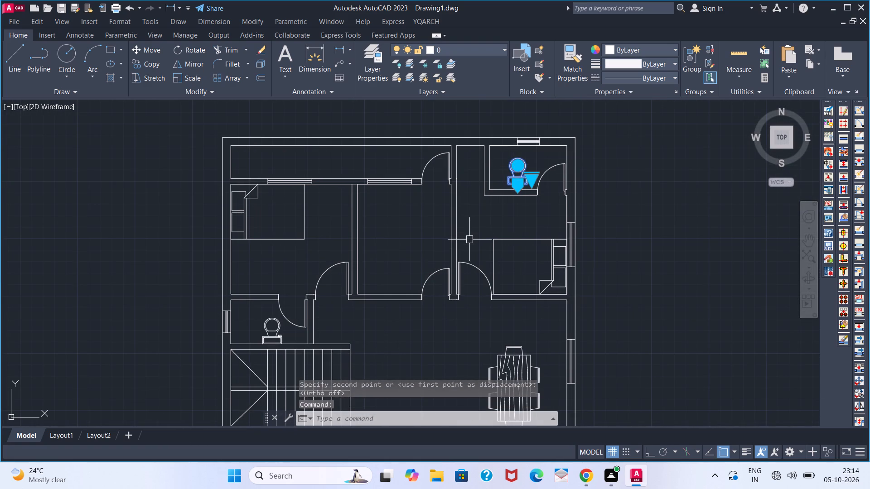
{"action": "type", "text": "RO"}
{"action": "key", "text": "Return"}
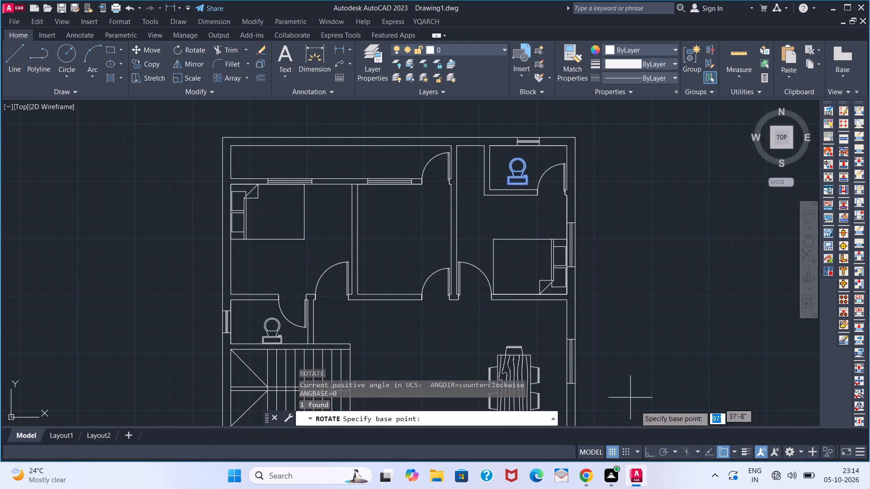
{"action": "left_click", "coordinate": [647, 451]}
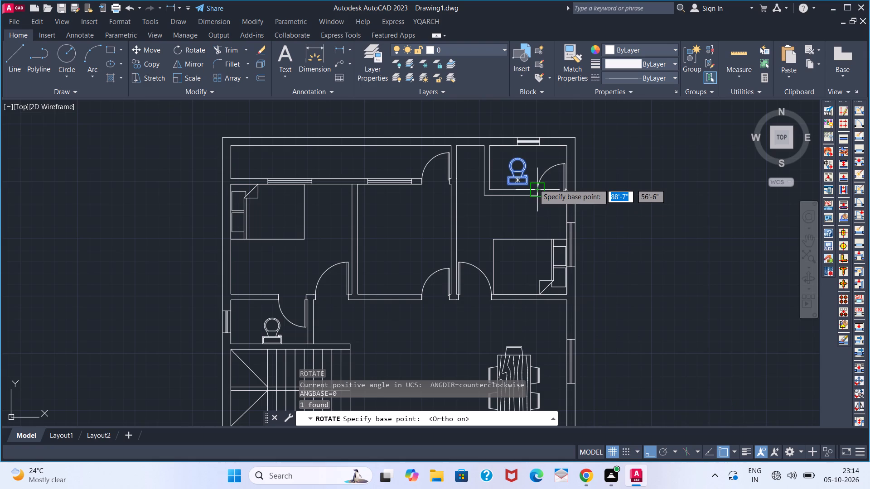
{"action": "left_click", "coordinate": [531, 183]}
{"action": "left_click", "coordinate": [477, 208]}
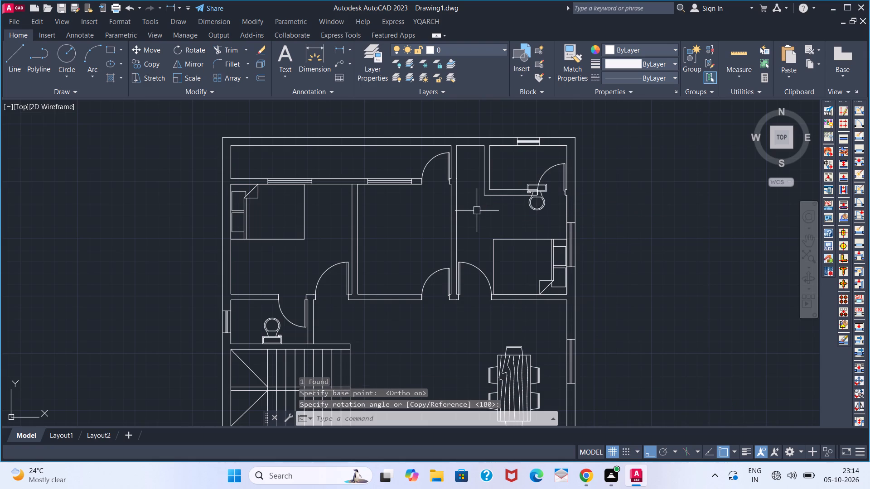
With Ortho off, move the northeast bathroom's toilet by its tank's northwest corner to the north wall, at the window's west end.
{"action": "left_click", "coordinate": [648, 450]}
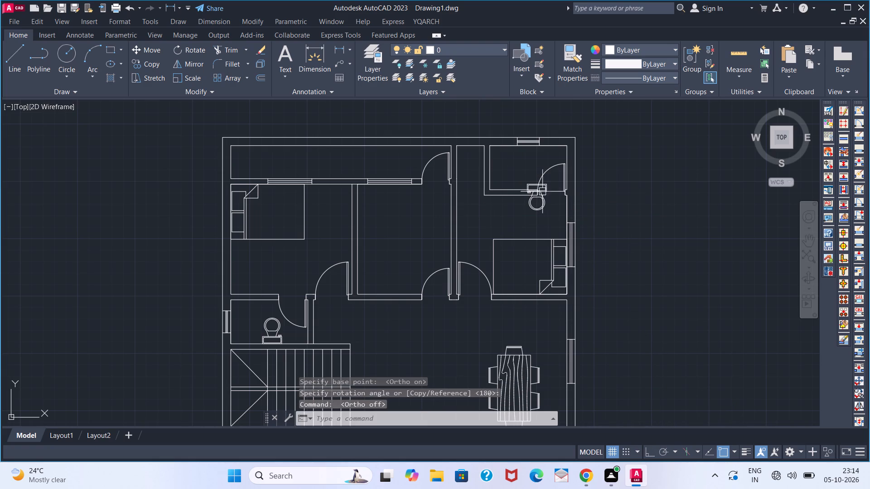
{"action": "left_click", "coordinate": [533, 181]}
{"action": "key", "text": "m"}
{"action": "key", "text": "Return"}
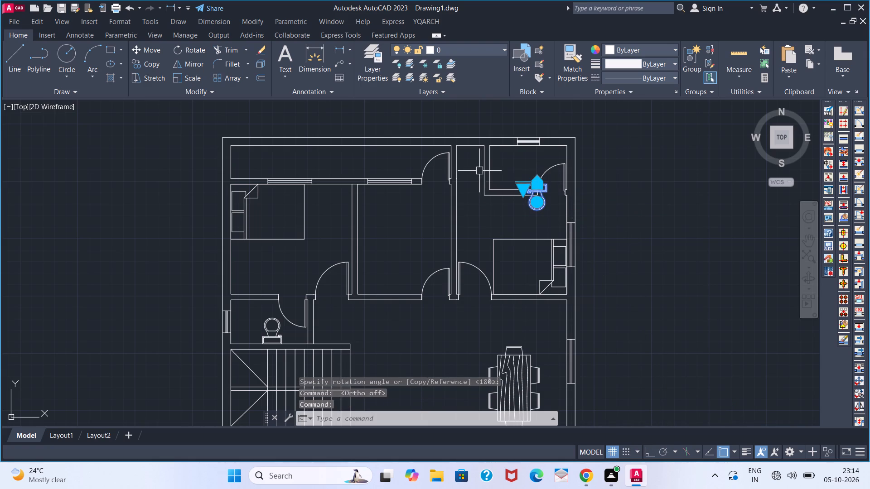
{"action": "scroll", "coordinate": [546, 176], "scroll_direction": "up", "scroll_amount": 2}
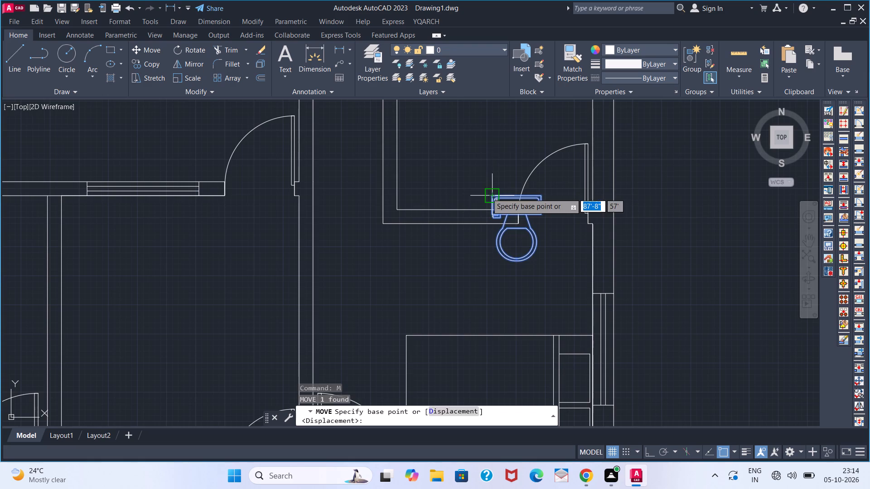
{"action": "left_click", "coordinate": [487, 193]}
{"action": "middle_click_drag", "start_coordinate": [452, 101], "coordinate": [452, 174]}
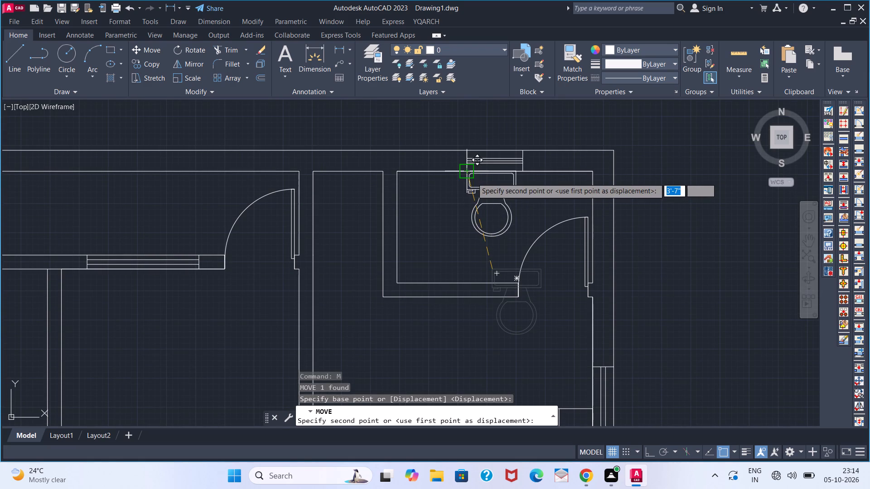
{"action": "left_click", "coordinate": [472, 178]}
{"action": "left_click", "coordinate": [472, 178]}
{"action": "key", "text": "space"}
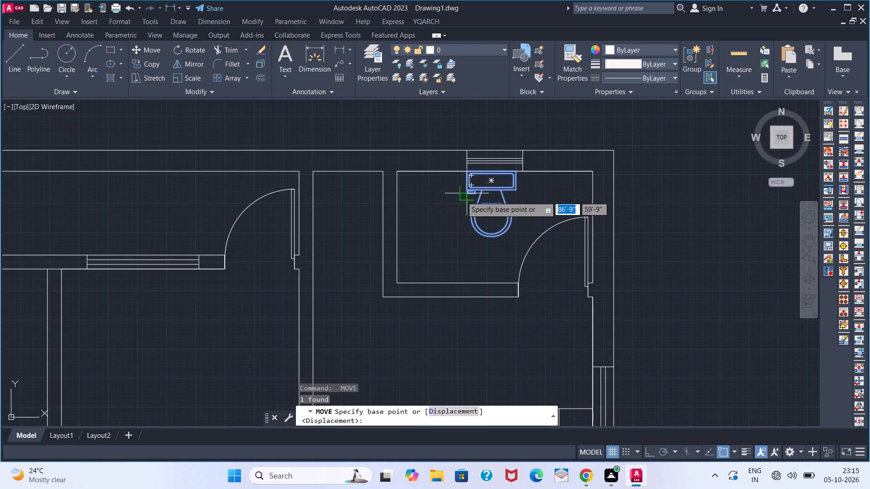
{"action": "key", "text": "Escape"}
Look over the whole floor plan, checking the furnished rooms, the three bathrooms and the planted strip along the south wall.
{"action": "scroll", "coordinate": [462, 197], "scroll_direction": "down", "scroll_amount": 1}
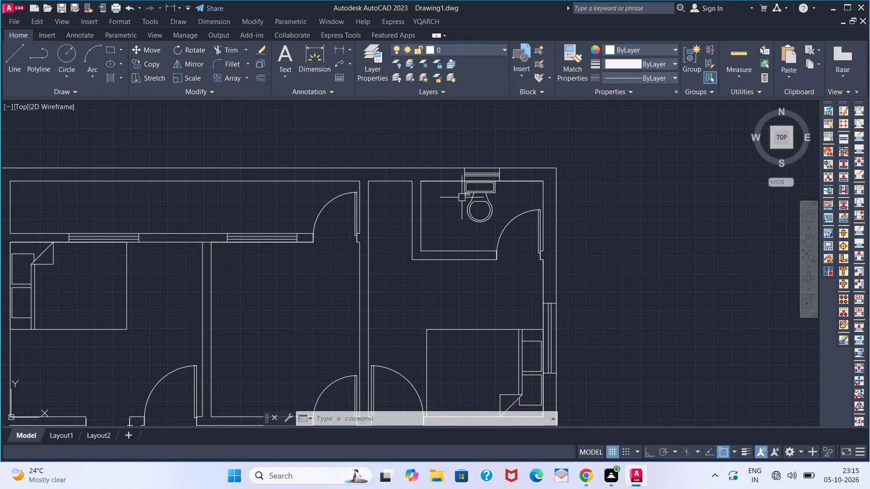
{"action": "scroll", "coordinate": [462, 197], "scroll_direction": "down", "scroll_amount": 2}
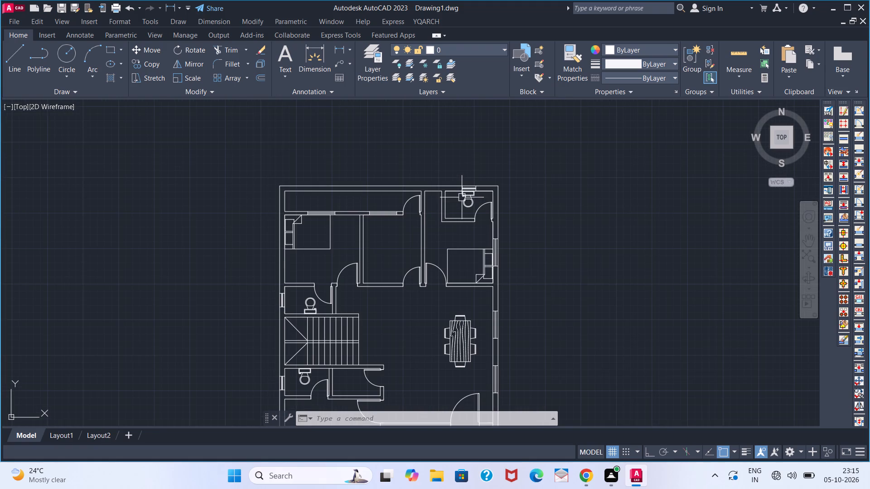
{"action": "middle_click_drag", "start_coordinate": [445, 231], "coordinate": [487, 171]}
{"action": "scroll", "coordinate": [469, 206], "scroll_direction": "down", "scroll_amount": 1}
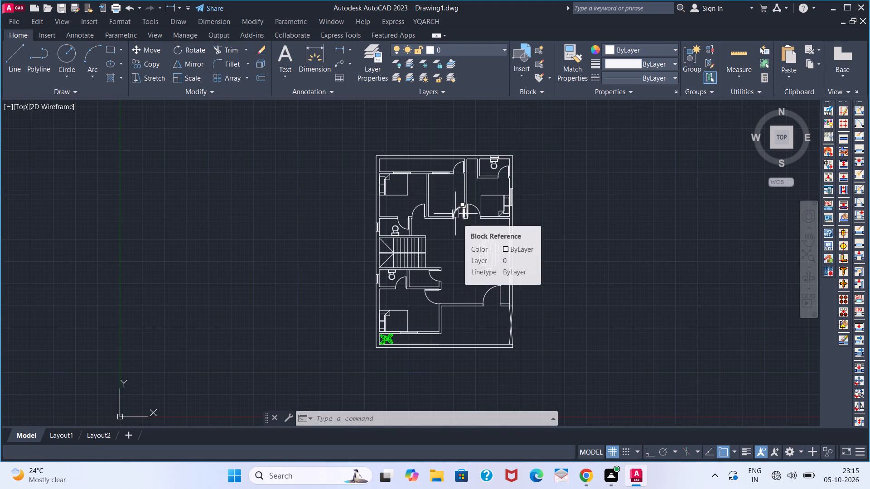
{"action": "middle_click_drag", "start_coordinate": [464, 203], "coordinate": [486, 173]}
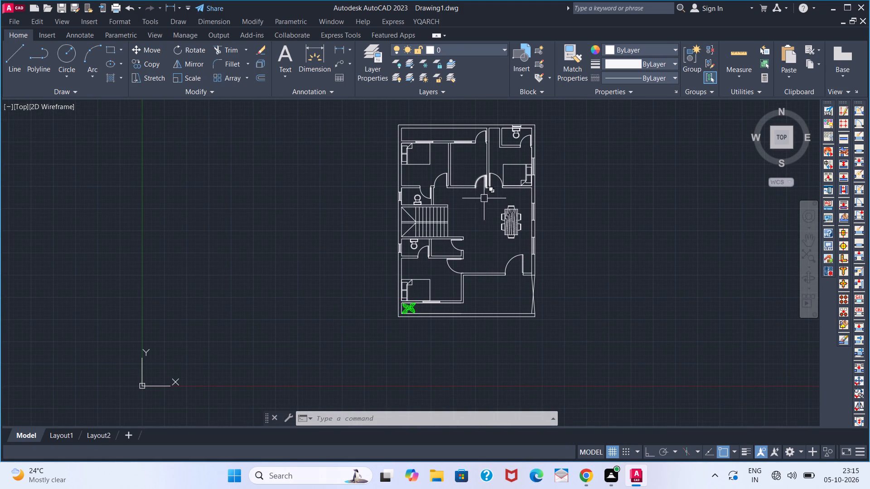
{"action": "middle_click_drag", "start_coordinate": [477, 210], "coordinate": [480, 181]}
{"action": "scroll", "coordinate": [459, 238], "scroll_direction": "up", "scroll_amount": 2}
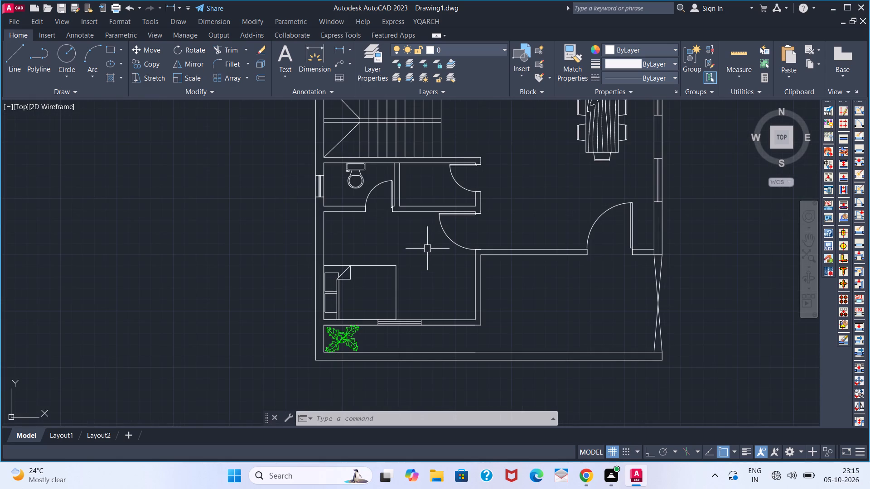
{"action": "scroll", "coordinate": [425, 240], "scroll_direction": "down", "scroll_amount": 1}
{"action": "middle_click_drag", "start_coordinate": [424, 240], "coordinate": [416, 295]}
{"action": "middle_click_drag", "start_coordinate": [412, 229], "coordinate": [407, 299]}
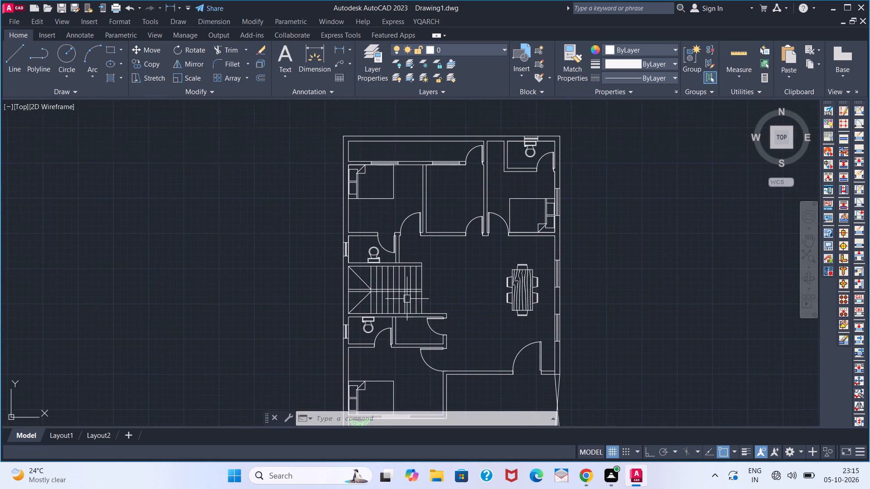
{"action": "middle_click_drag", "start_coordinate": [469, 249], "coordinate": [517, 190]}
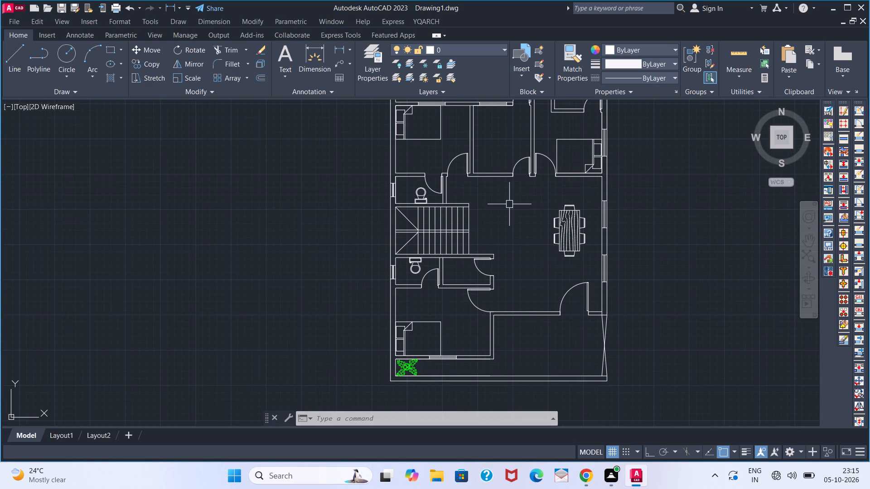
{"action": "middle_click_drag", "start_coordinate": [510, 194], "coordinate": [493, 259]}
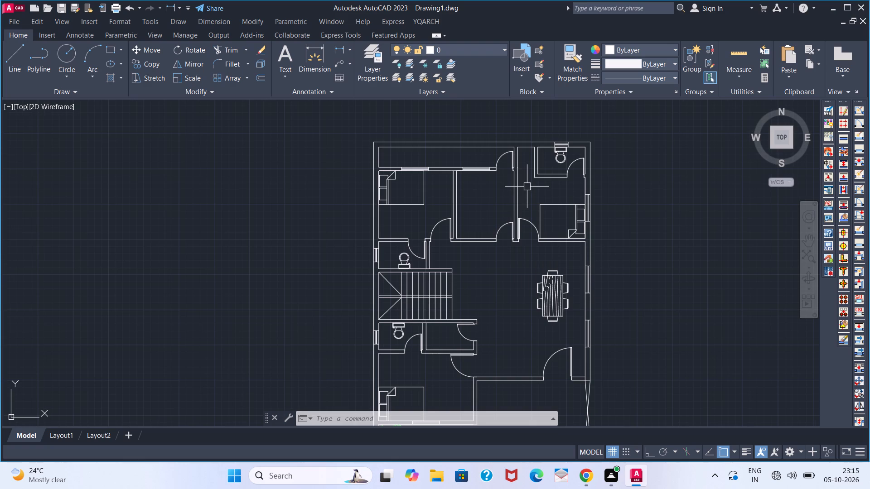
{"action": "scroll", "coordinate": [527, 187], "scroll_direction": "down", "scroll_amount": 1}
{"action": "scroll", "coordinate": [467, 212], "scroll_direction": "up", "scroll_amount": 1}
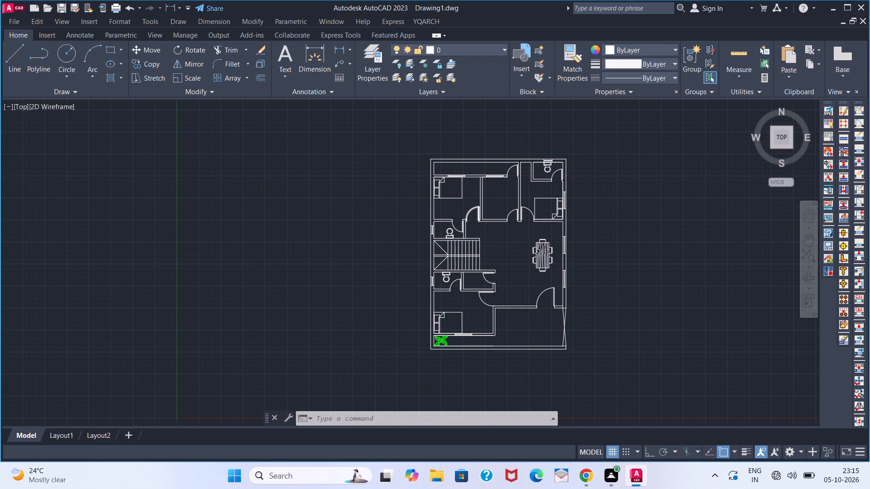
{"action": "scroll", "coordinate": [570, 143], "scroll_direction": "up", "scroll_amount": 2}
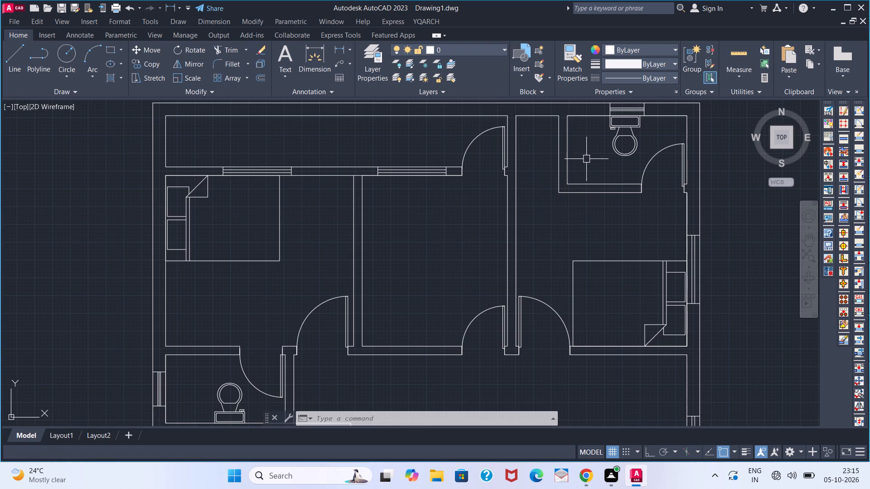
{"action": "scroll", "coordinate": [589, 157], "scroll_direction": "down", "scroll_amount": 2}
{"action": "scroll", "coordinate": [594, 147], "scroll_direction": "up", "scroll_amount": 1}
{"action": "scroll", "coordinate": [594, 147], "scroll_direction": "down", "scroll_amount": 3}
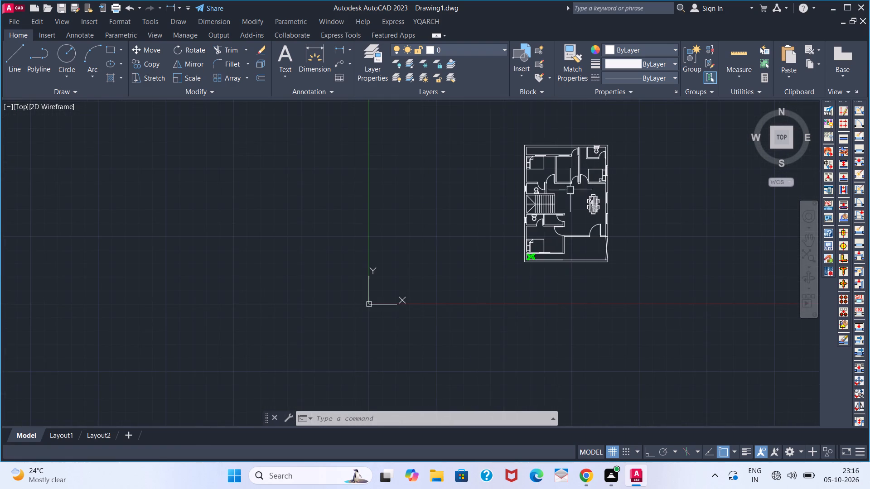
{"action": "middle_click_drag", "start_coordinate": [559, 183], "coordinate": [565, 161]}
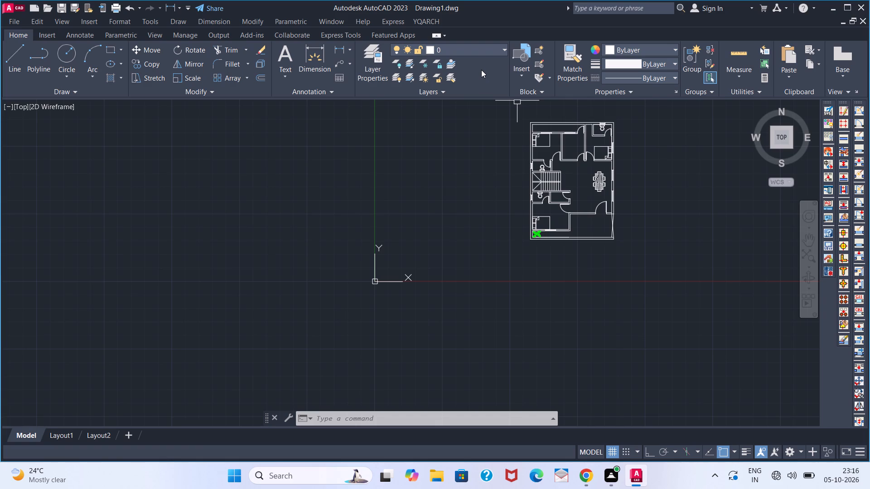
Create a new layer named DOOR in the layer manager, leaving its default colour, and close the manager.
{"action": "left_click", "coordinate": [481, 51]}
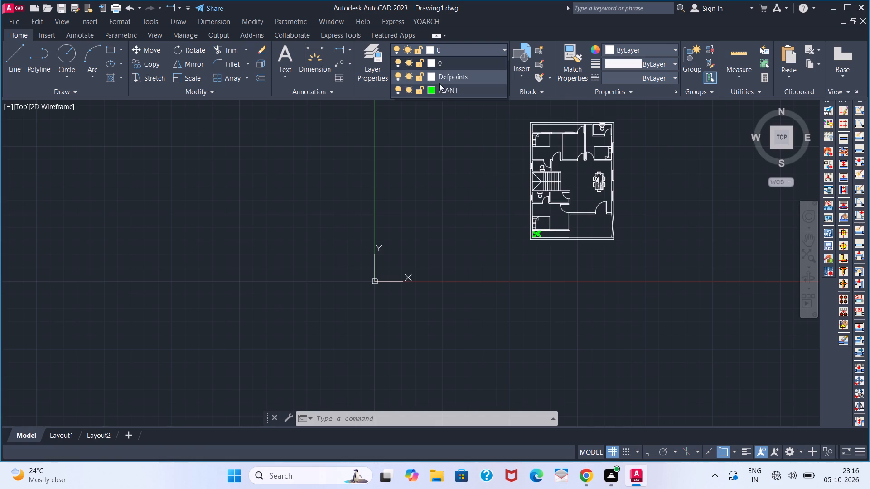
{"action": "left_click", "coordinate": [380, 55]}
{"action": "left_click", "coordinate": [374, 66]}
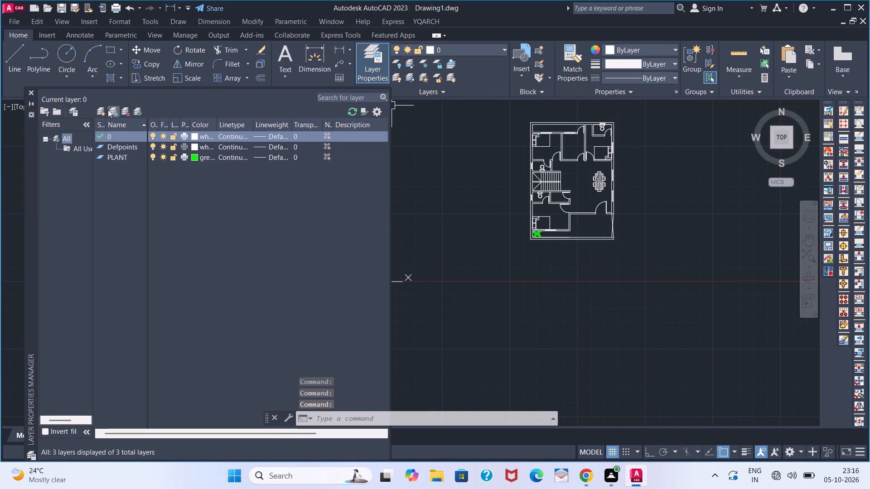
{"action": "left_click", "coordinate": [102, 107]}
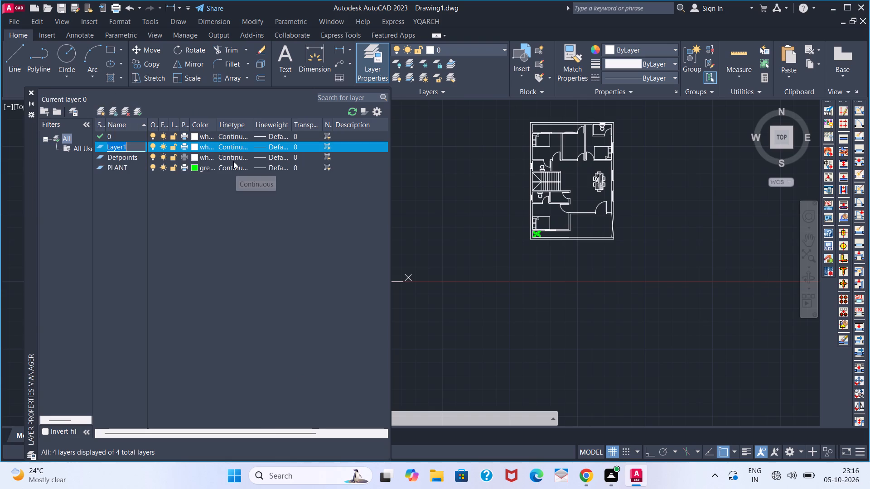
{"action": "type", "text": "DOOR"}
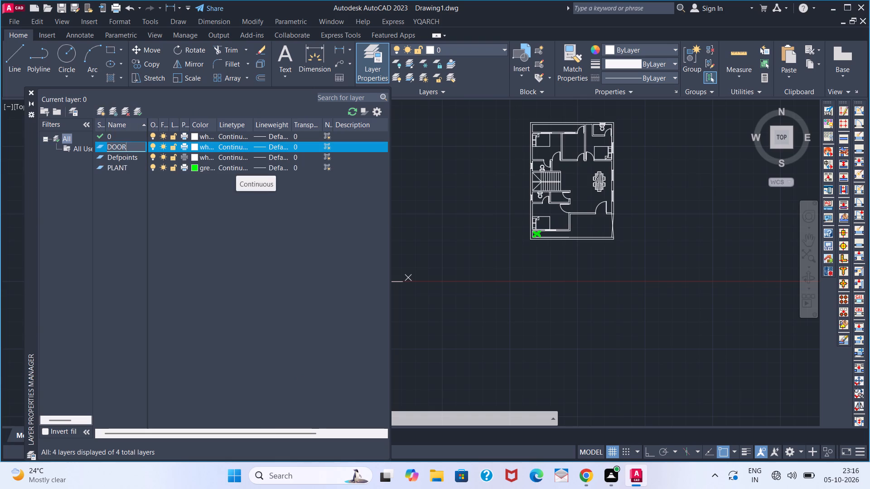
{"action": "key", "text": "Return"}
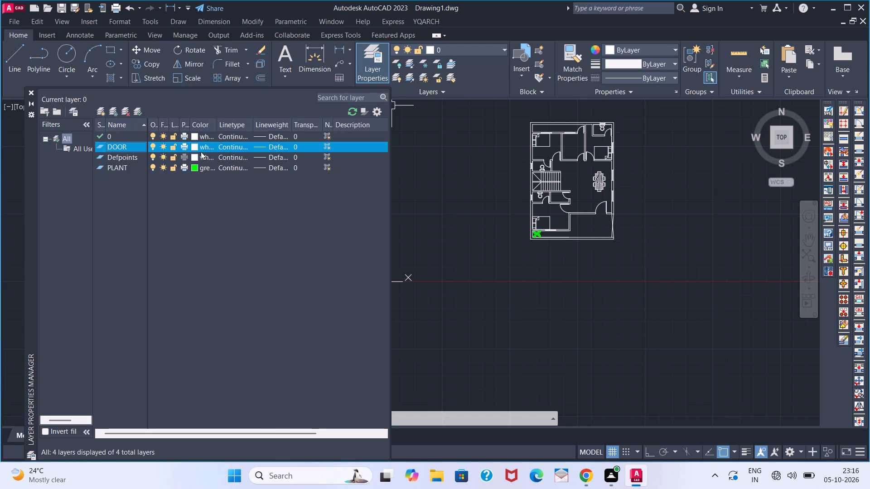
{"action": "left_click", "coordinate": [435, 183]}
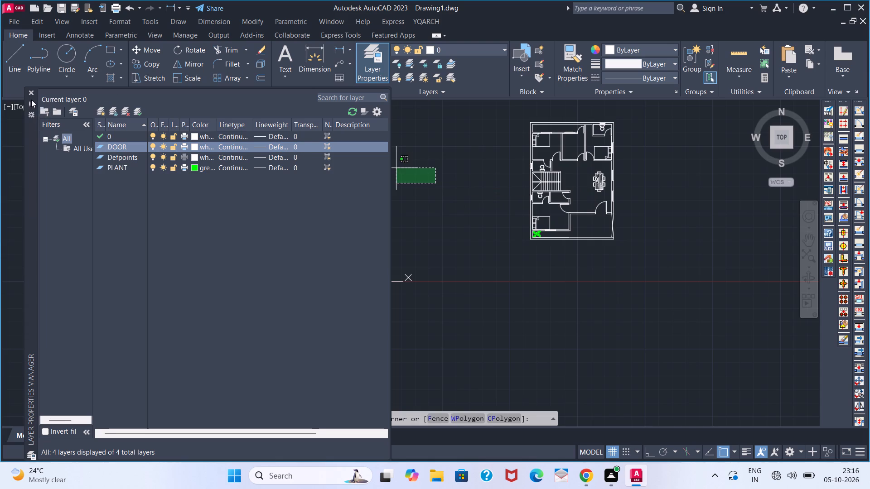
{"action": "left_click", "coordinate": [30, 95]}
{"action": "left_click", "coordinate": [430, 156]}
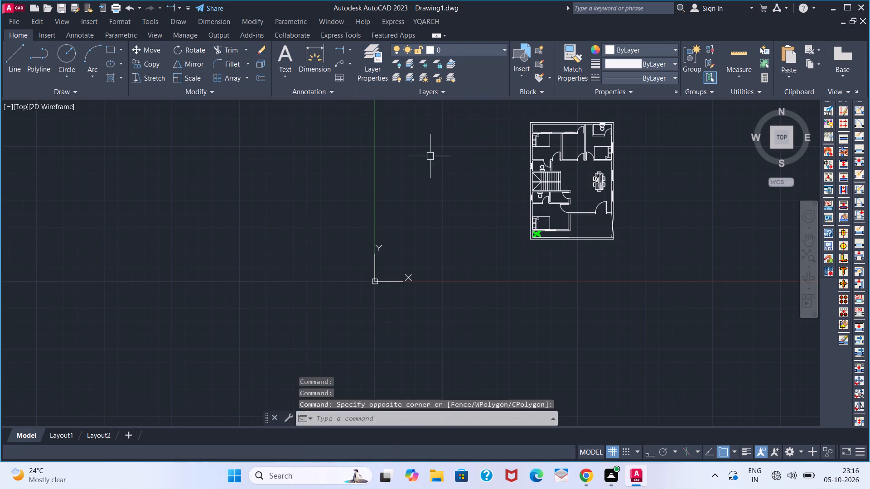
Assign all ten door blocks in the plan, including the bathroom doors and the main entrance door, to the DOOR layer.
{"action": "scroll", "coordinate": [558, 141], "scroll_direction": "up", "scroll_amount": 2}
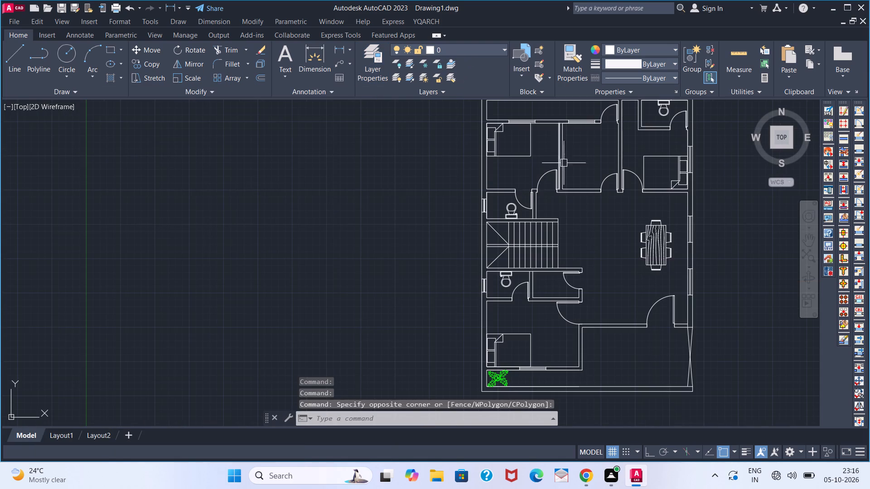
{"action": "left_click", "coordinate": [547, 182]}
{"action": "left_click", "coordinate": [541, 166]}
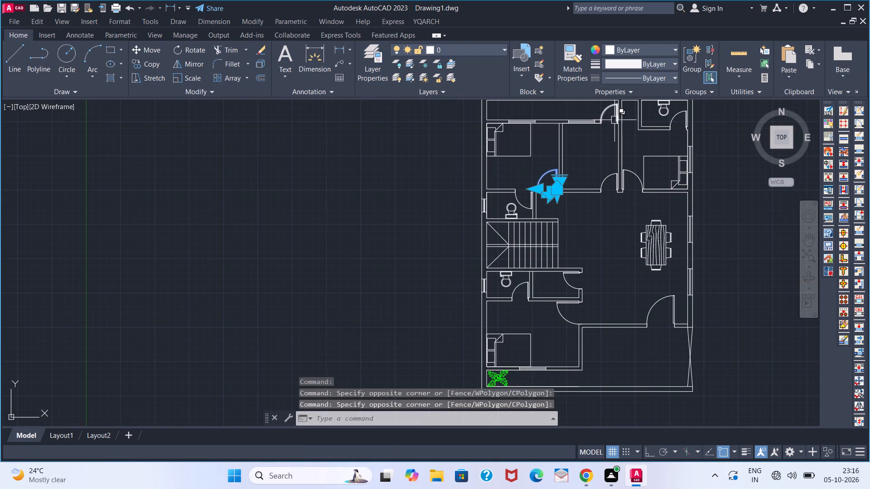
{"action": "left_click", "coordinate": [609, 111]}
{"action": "left_click", "coordinate": [635, 178]}
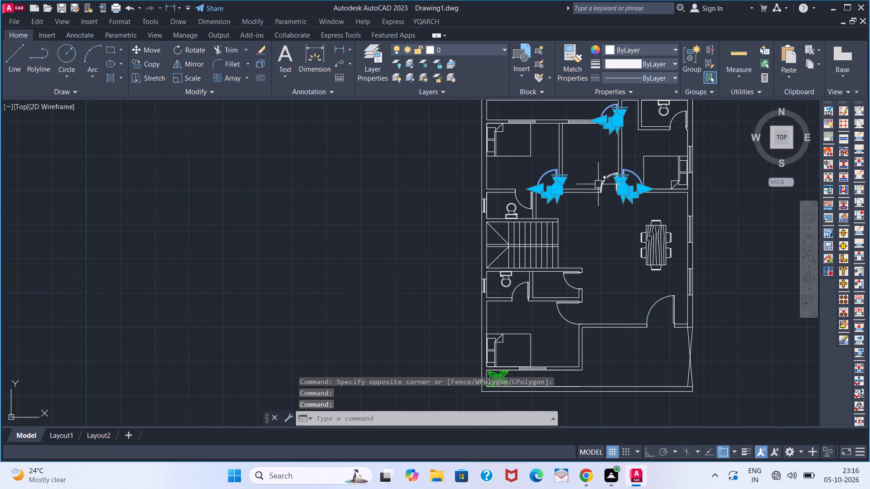
{"action": "left_click", "coordinate": [607, 177]}
{"action": "middle_click_drag", "start_coordinate": [650, 133], "coordinate": [623, 177]}
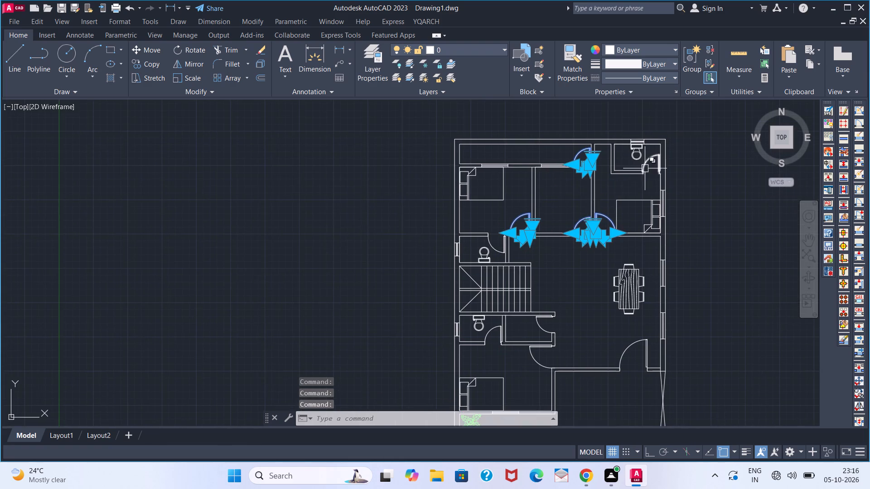
{"action": "scroll", "coordinate": [645, 168], "scroll_direction": "up", "scroll_amount": 2}
{"action": "left_click", "coordinate": [645, 153]}
{"action": "middle_click_drag", "start_coordinate": [536, 244], "coordinate": [643, 135]}
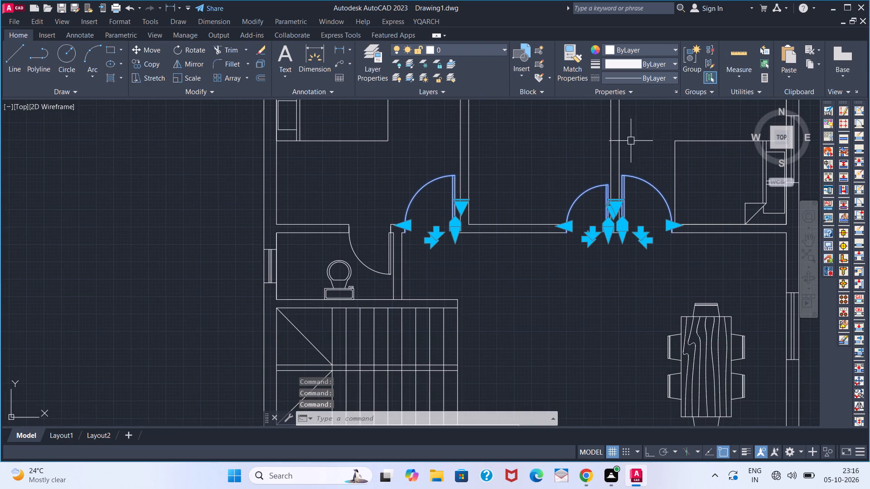
{"action": "left_click", "coordinate": [357, 252]}
{"action": "middle_click_drag", "start_coordinate": [439, 273], "coordinate": [476, 143]}
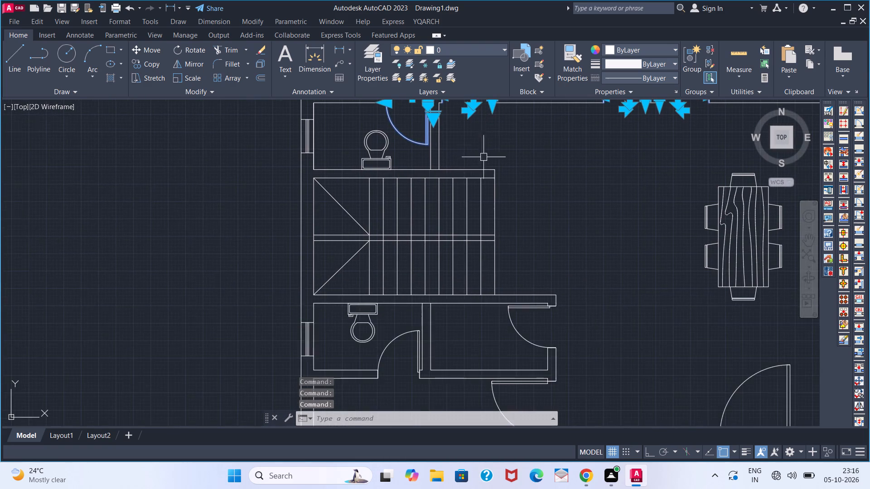
{"action": "scroll", "coordinate": [489, 192], "scroll_direction": "down", "scroll_amount": 1}
{"action": "left_click", "coordinate": [503, 276]}
{"action": "scroll", "coordinate": [437, 287], "scroll_direction": "down", "scroll_amount": 1}
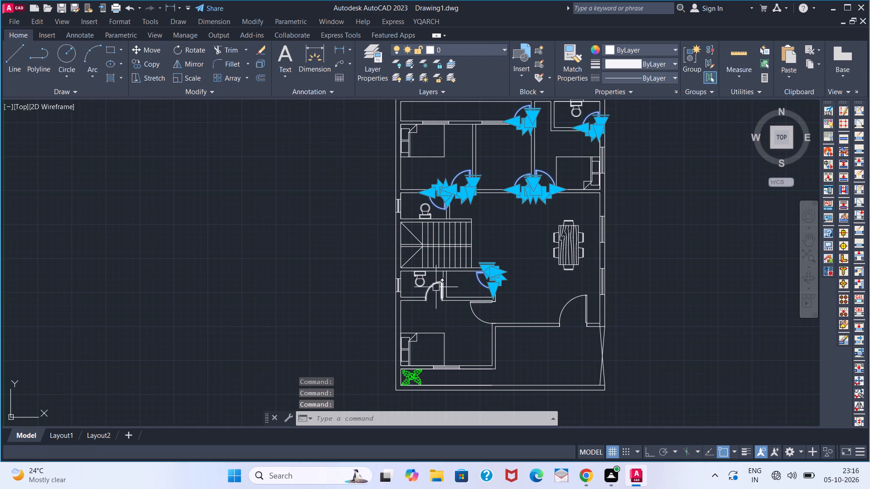
{"action": "left_click", "coordinate": [436, 286]}
{"action": "left_click", "coordinate": [570, 303]}
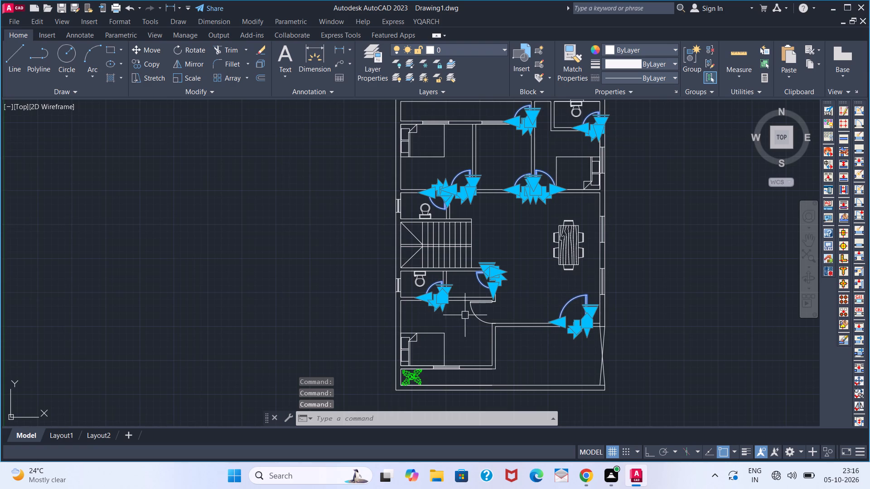
{"action": "left_click", "coordinate": [472, 314]}
{"action": "middle_click_drag", "start_coordinate": [541, 251], "coordinate": [538, 280]}
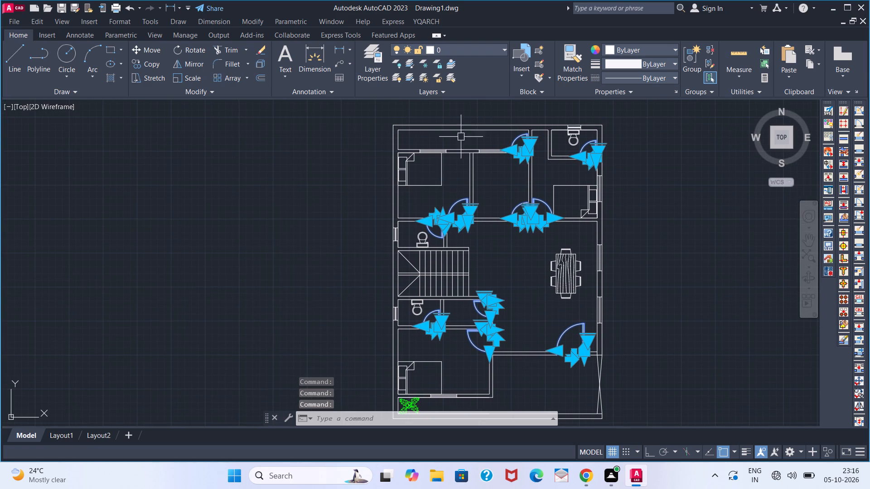
{"action": "left_click", "coordinate": [469, 51]}
{"action": "left_click", "coordinate": [467, 87]}
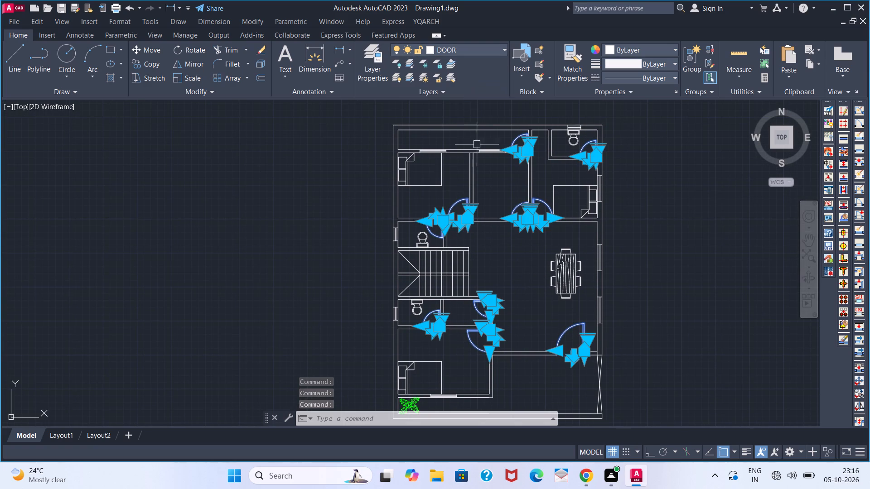
Turn off the DOOR layer so the door blocks are hidden.
{"action": "left_click", "coordinate": [481, 55]}
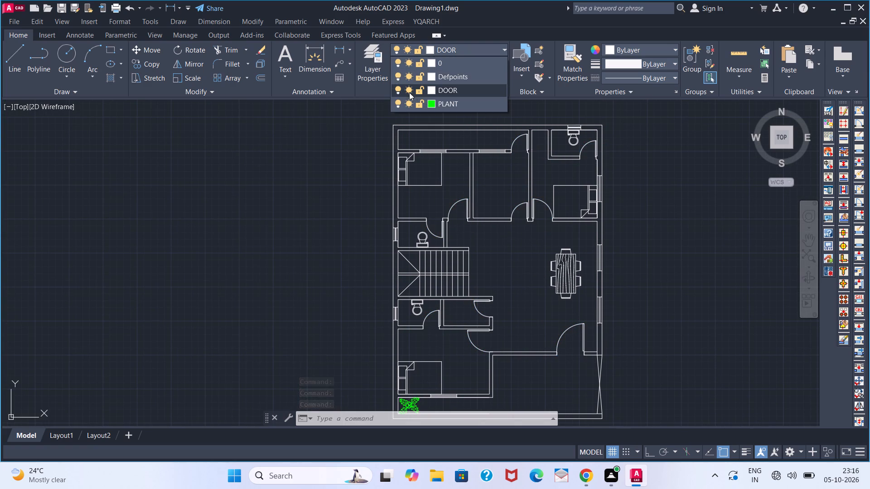
{"action": "left_click", "coordinate": [398, 86]}
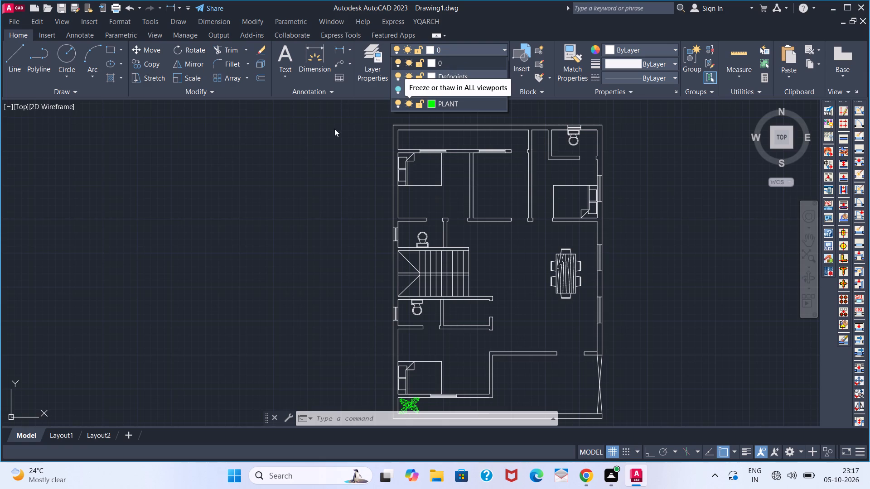
Draw a line closing the south side of the door opening at the east end of the north strip's south wall.
{"action": "middle_click_drag", "start_coordinate": [383, 108], "coordinate": [406, 83]}
{"action": "middle_click_drag", "start_coordinate": [365, 125], "coordinate": [394, 103]}
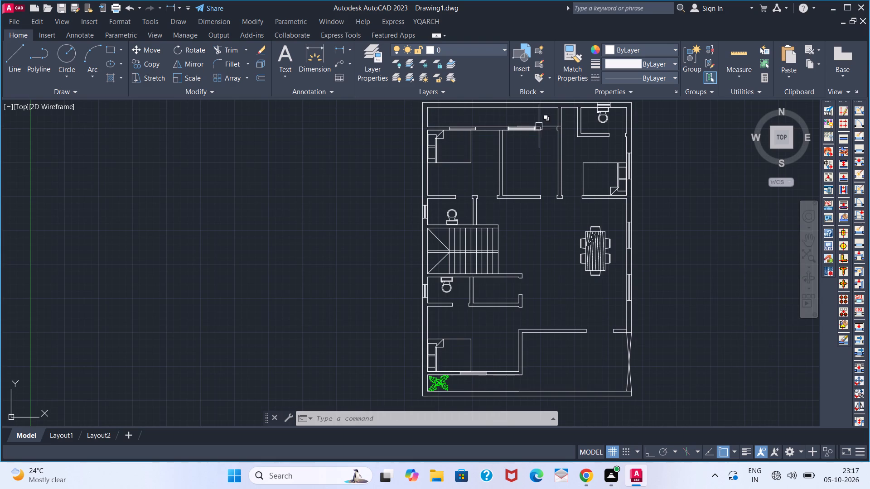
{"action": "scroll", "coordinate": [539, 126], "scroll_direction": "up", "scroll_amount": 2}
{"action": "key", "text": "l"}
{"action": "key", "text": "Return"}
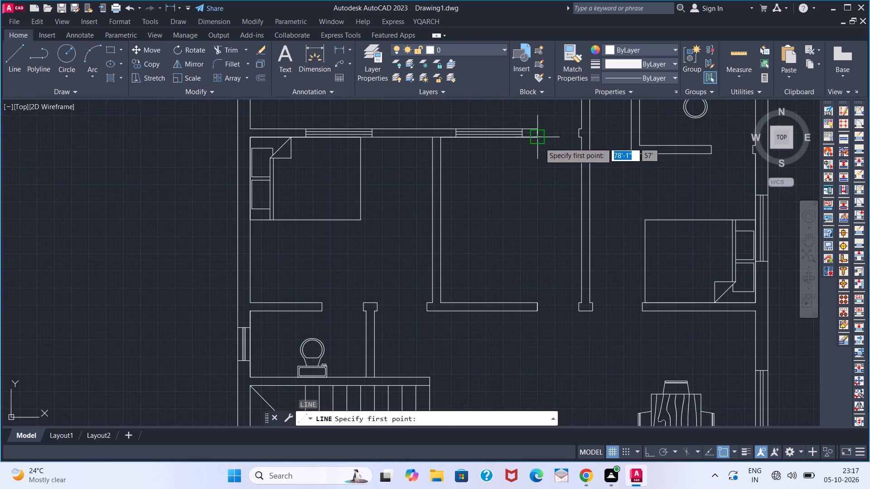
{"action": "left_click", "coordinate": [540, 142]}
{"action": "left_click", "coordinate": [577, 142]}
{"action": "key", "text": "space"}
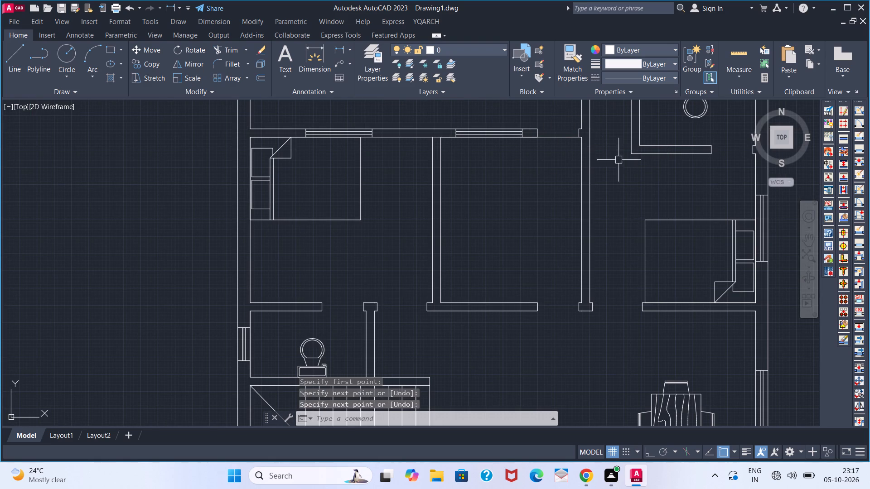
Draw a line closing the south side of the northeast bathroom's door opening.
{"action": "middle_click_drag", "start_coordinate": [653, 166], "coordinate": [517, 177]}
{"action": "key", "text": "space"}
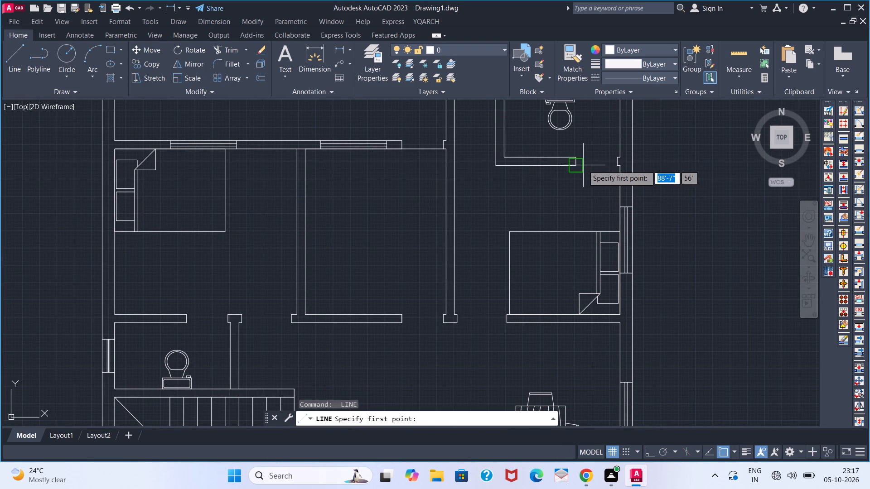
{"action": "left_click", "coordinate": [581, 164]}
{"action": "scroll", "coordinate": [614, 164], "scroll_direction": "up", "scroll_amount": 1}
{"action": "left_click", "coordinate": [614, 166]}
{"action": "key", "text": "space"}
{"action": "scroll", "coordinate": [507, 201], "scroll_direction": "down", "scroll_amount": 2}
Draw a line closing the south side of the main entrance door opening, between the two wall ends.
{"action": "middle_click_drag", "start_coordinate": [494, 205], "coordinate": [528, 133]}
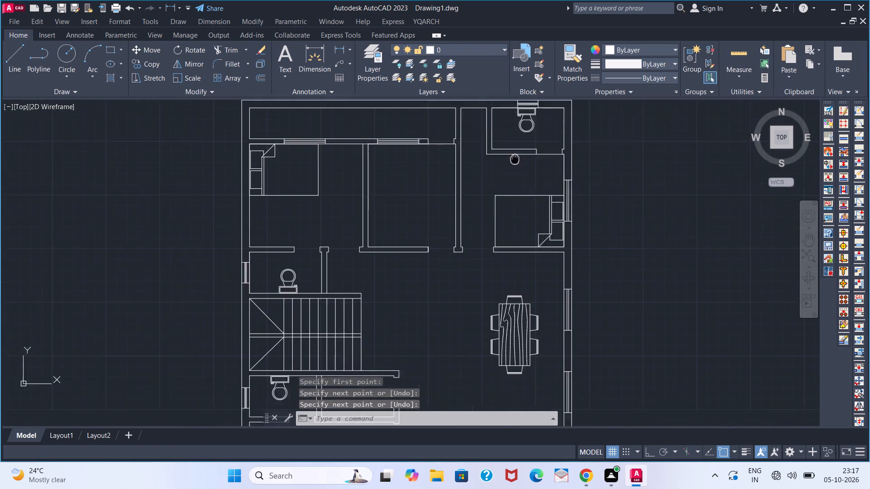
{"action": "middle_click_drag", "start_coordinate": [528, 133], "coordinate": [531, 125]}
{"action": "key", "text": "space"}
{"action": "scroll", "coordinate": [485, 213], "scroll_direction": "up", "scroll_amount": 2}
{"action": "scroll", "coordinate": [485, 207], "scroll_direction": "down", "scroll_amount": 2}
{"action": "scroll", "coordinate": [406, 224], "scroll_direction": "down", "scroll_amount": 1}
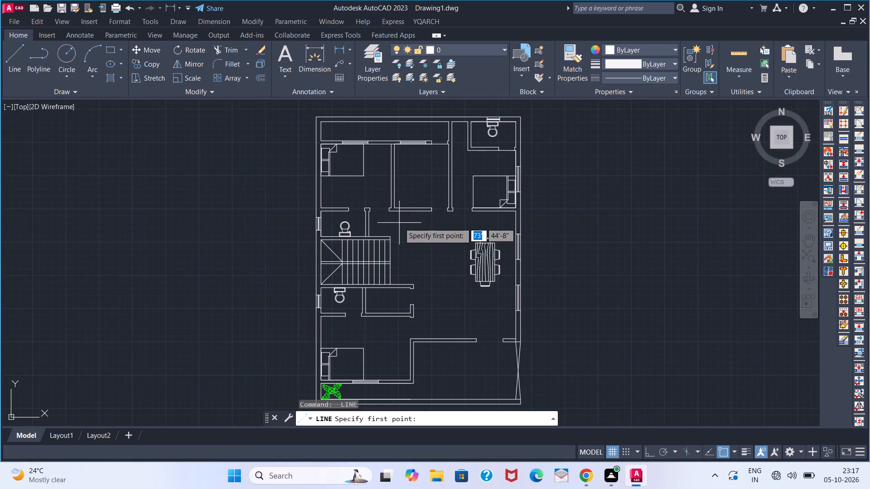
{"action": "middle_click_drag", "start_coordinate": [406, 211], "coordinate": [429, 140]}
{"action": "scroll", "coordinate": [493, 262], "scroll_direction": "up", "scroll_amount": 2}
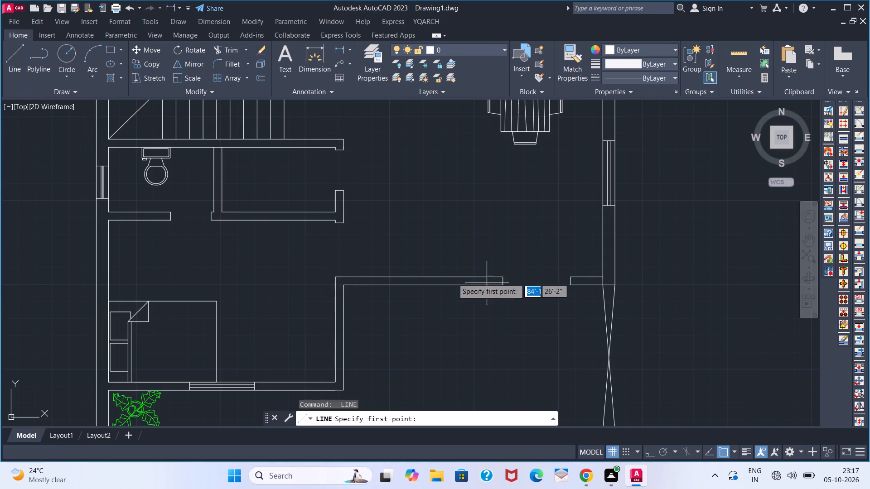
{"action": "scroll", "coordinate": [432, 267], "scroll_direction": "down", "scroll_amount": 1}
{"action": "scroll", "coordinate": [471, 276], "scroll_direction": "up", "scroll_amount": 2}
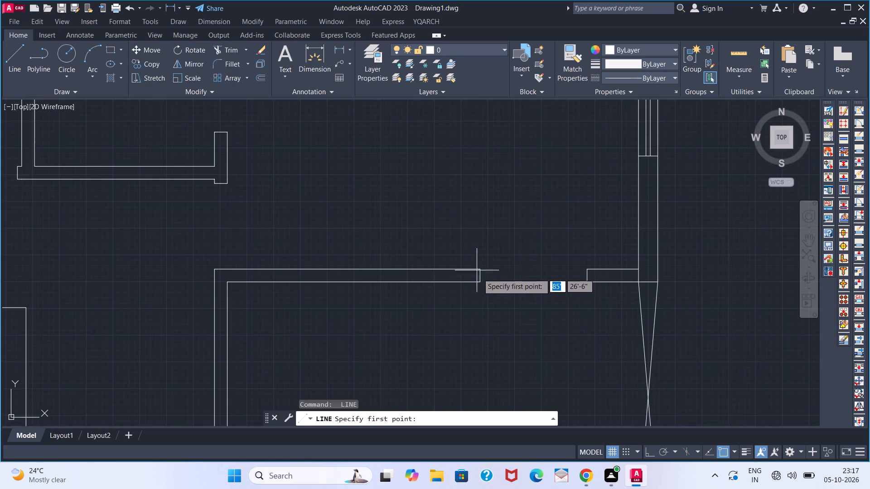
{"action": "left_click", "coordinate": [479, 283]}
{"action": "left_click", "coordinate": [583, 286]}
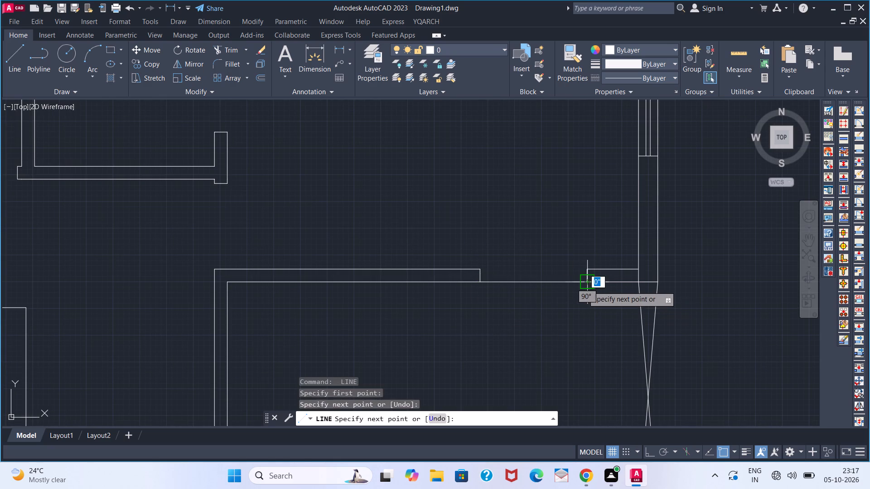
{"action": "key", "text": "space"}
Create a new layer named TOILET in the layer manager, leaving its default colour, and close the manager.
{"action": "scroll", "coordinate": [423, 256], "scroll_direction": "down", "scroll_amount": 3}
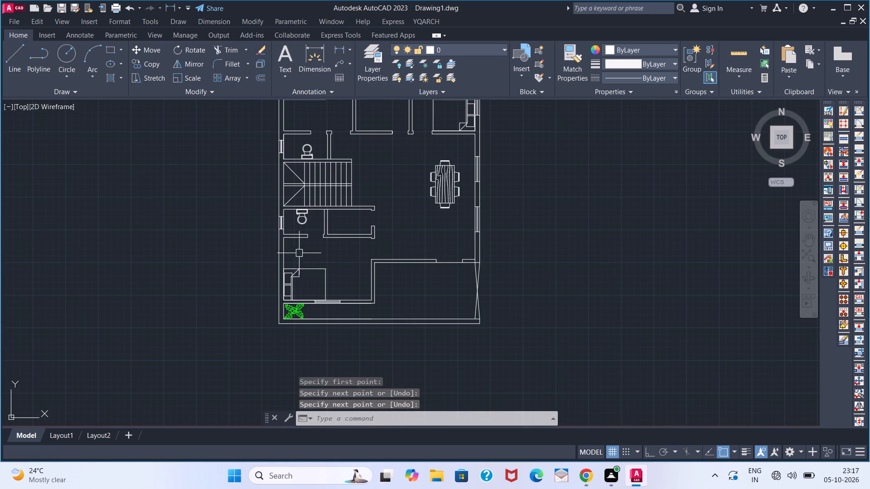
{"action": "middle_click_drag", "start_coordinate": [326, 233], "coordinate": [363, 196]}
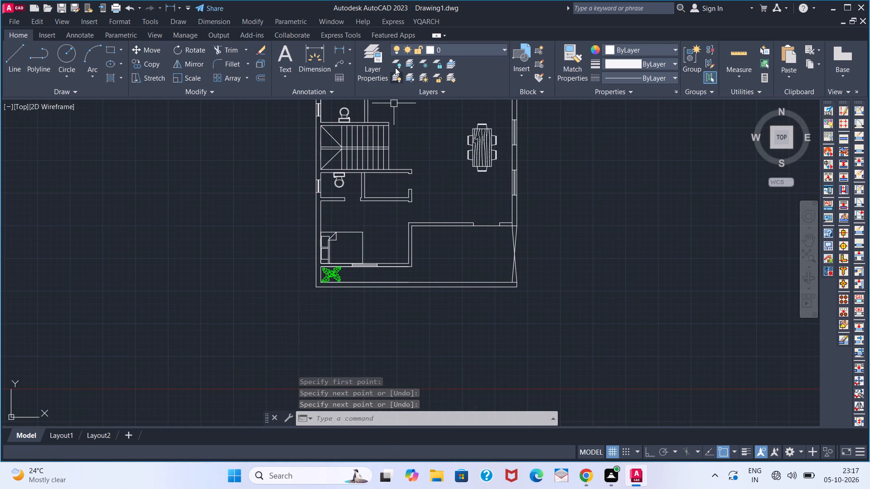
{"action": "left_click", "coordinate": [379, 50]}
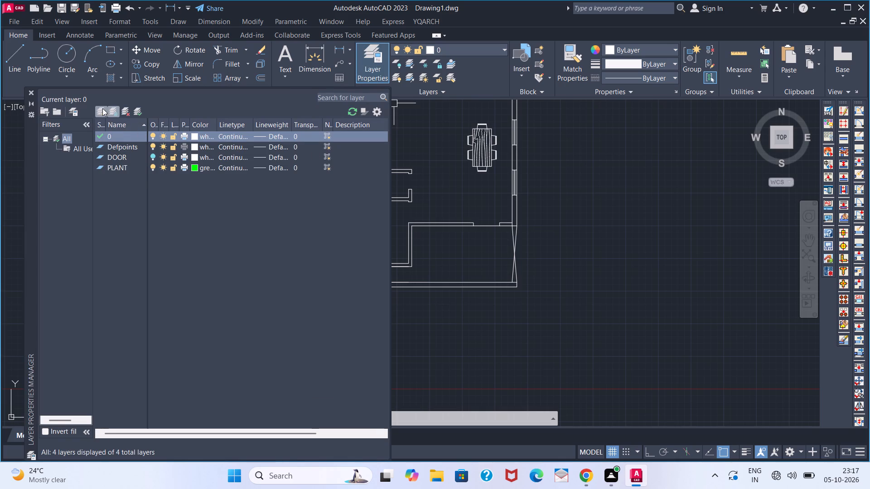
{"action": "left_click", "coordinate": [101, 108]}
{"action": "type", "text": "TOILET"}
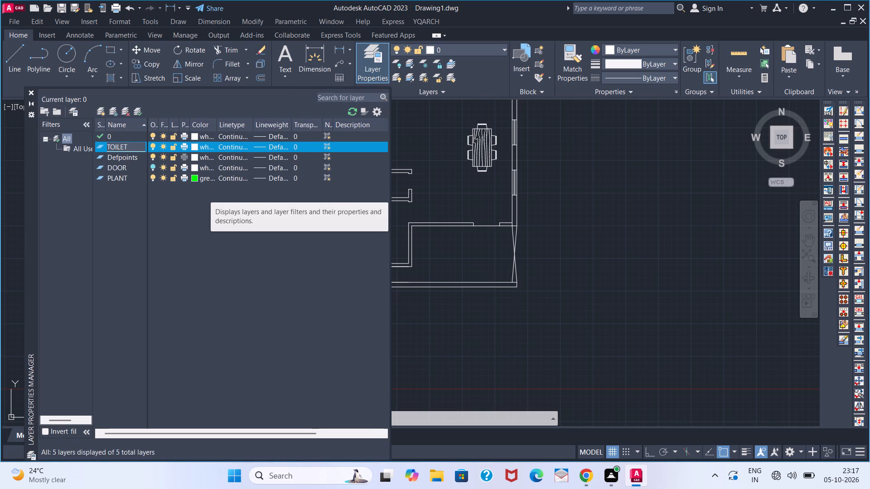
{"action": "key", "text": "Return"}
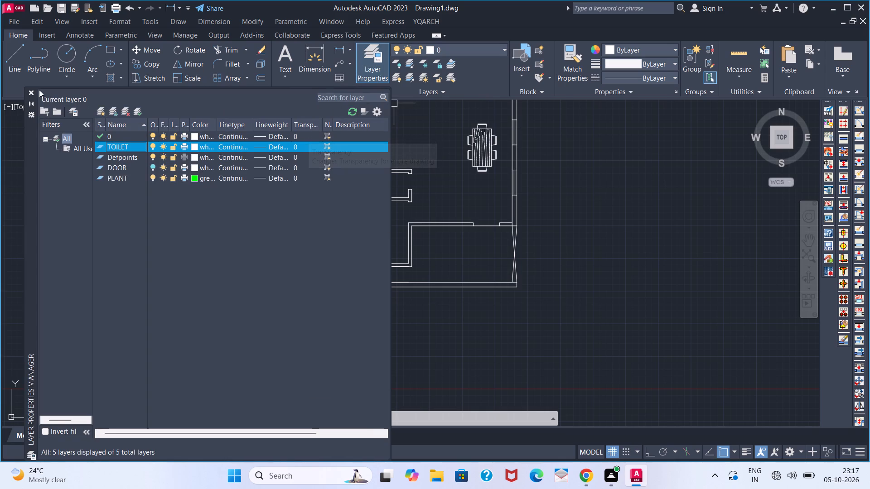
{"action": "left_click", "coordinate": [33, 90]}
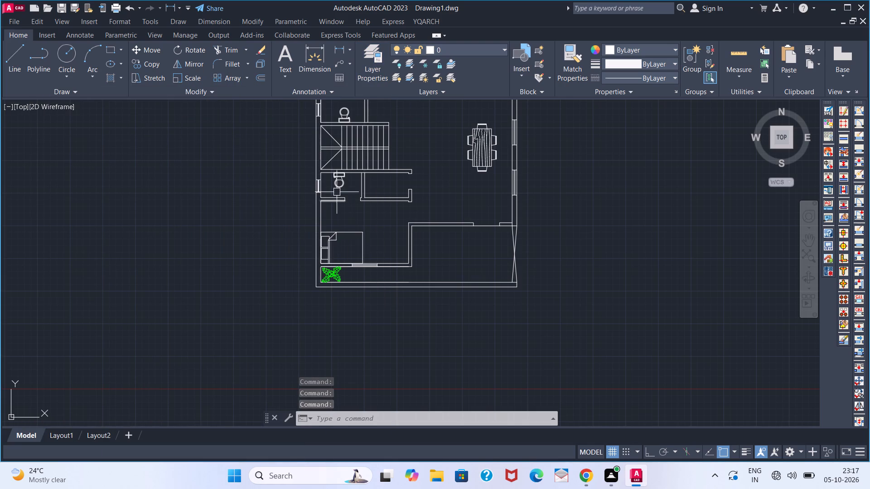
Assign the toilets in all three bathrooms to the TOILET layer and clear the selection.
{"action": "left_click", "coordinate": [337, 189]}
{"action": "middle_click_drag", "start_coordinate": [338, 231], "coordinate": [335, 285]}
{"action": "left_click", "coordinate": [342, 163]}
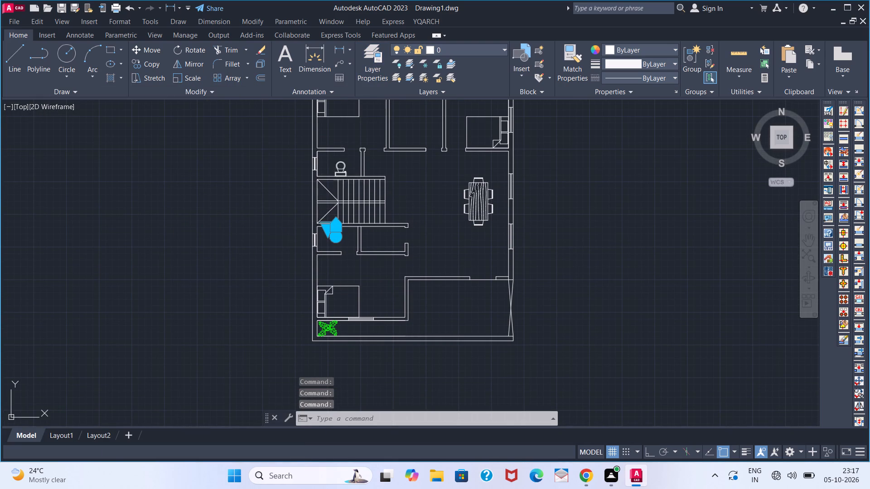
{"action": "middle_click_drag", "start_coordinate": [344, 176], "coordinate": [333, 298]}
{"action": "left_click", "coordinate": [478, 198]}
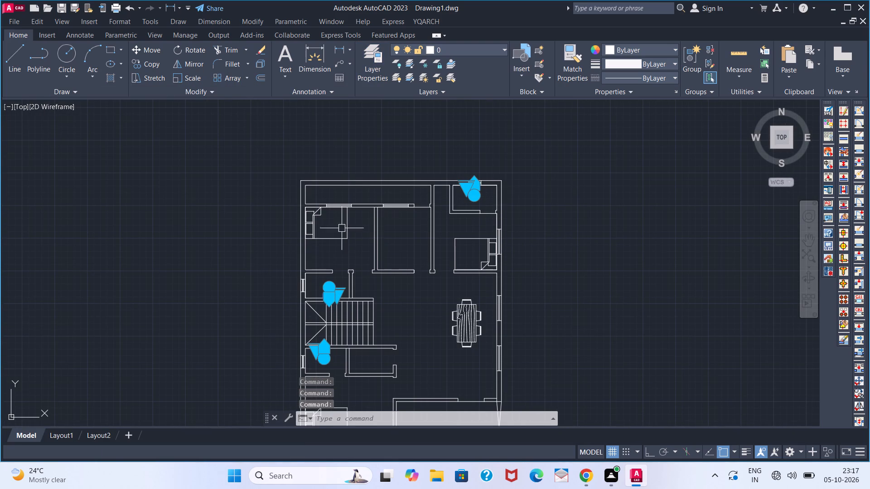
{"action": "middle_click_drag", "start_coordinate": [268, 211], "coordinate": [279, 135]}
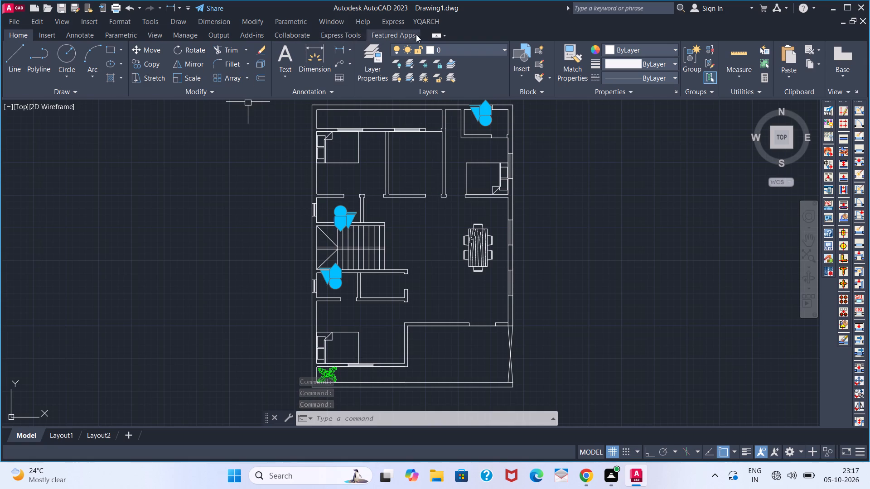
{"action": "left_click", "coordinate": [436, 52]}
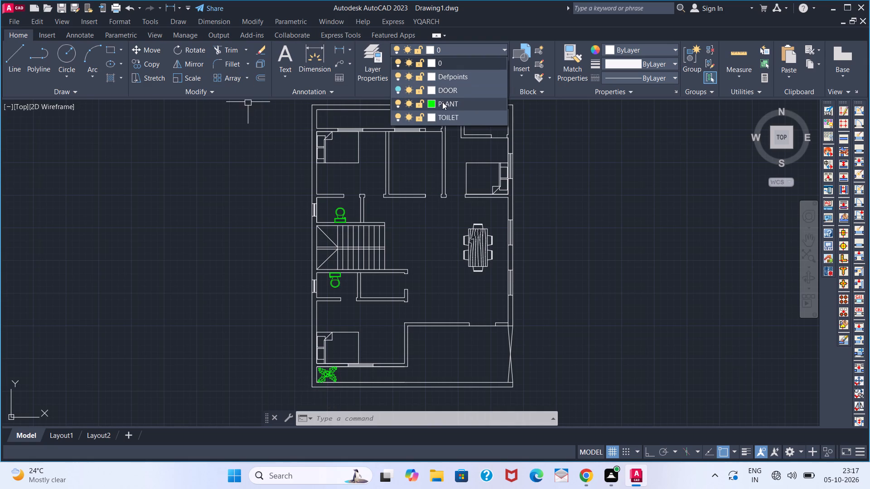
{"action": "left_click", "coordinate": [442, 115]}
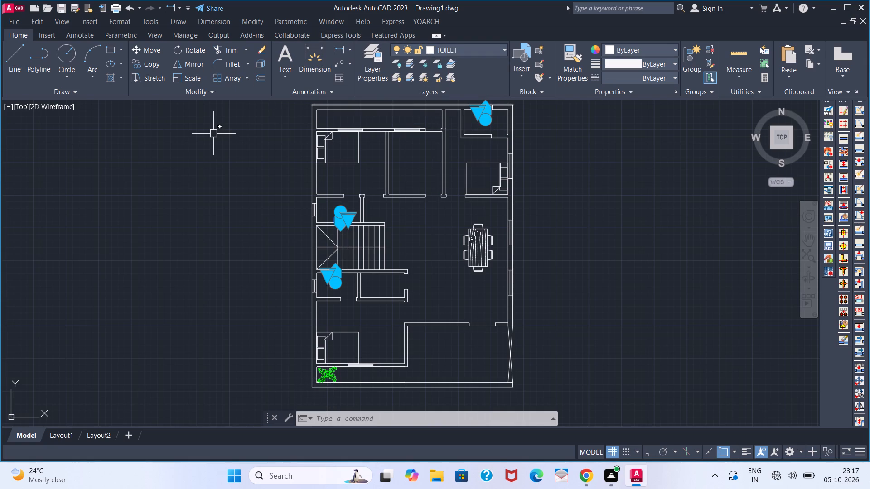
{"action": "key", "text": "Escape"}
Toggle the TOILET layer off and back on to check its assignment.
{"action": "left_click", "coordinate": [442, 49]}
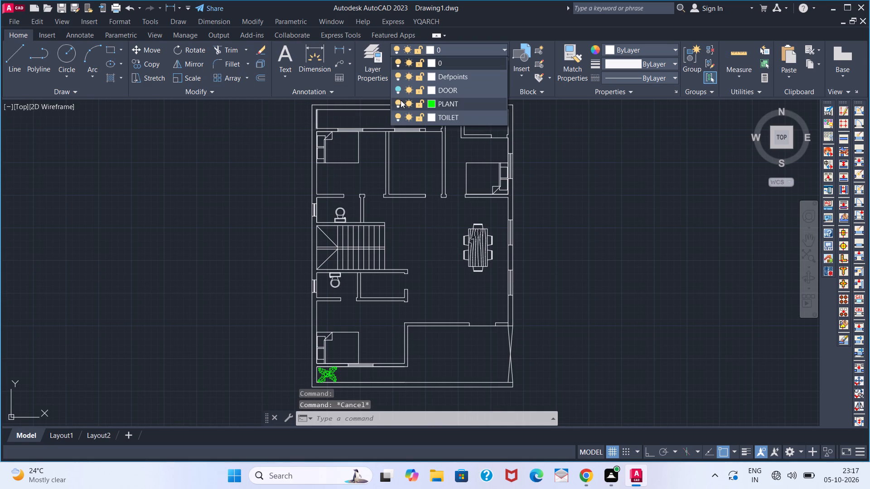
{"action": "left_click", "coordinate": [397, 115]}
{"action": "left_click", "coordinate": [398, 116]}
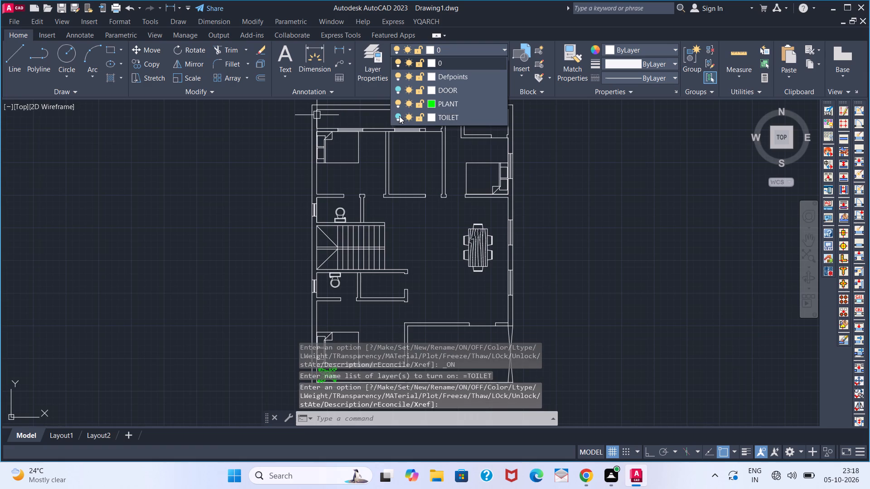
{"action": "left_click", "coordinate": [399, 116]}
Add a vertical linear dimension to the narrow north strip's depth, placed just inside its west wall.
{"action": "middle_click_drag", "start_coordinate": [215, 181], "coordinate": [211, 136]}
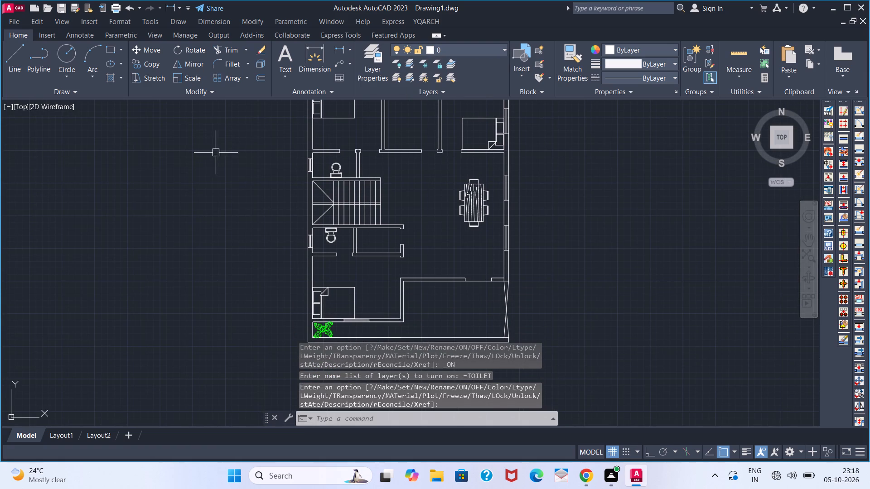
{"action": "scroll", "coordinate": [210, 162], "scroll_direction": "down", "scroll_amount": 1}
{"action": "middle_click_drag", "start_coordinate": [193, 153], "coordinate": [194, 201]}
{"action": "scroll", "coordinate": [304, 172], "scroll_direction": "up", "scroll_amount": 1}
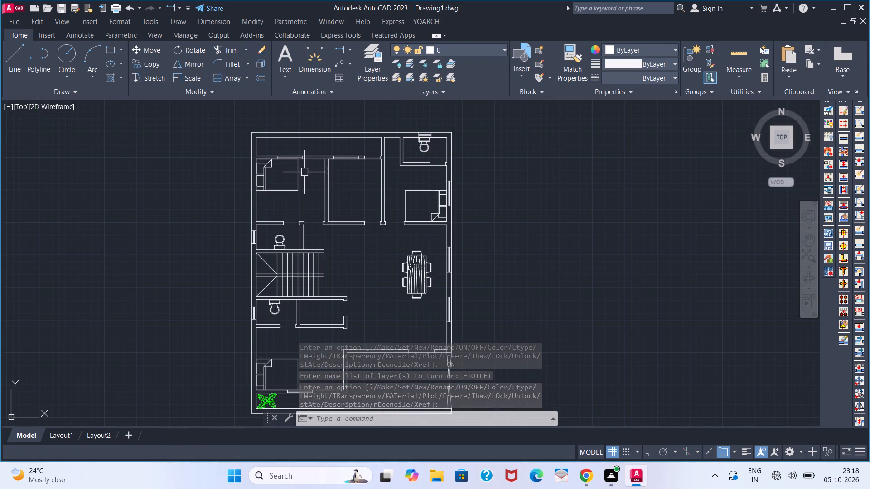
{"action": "key", "text": "t"}
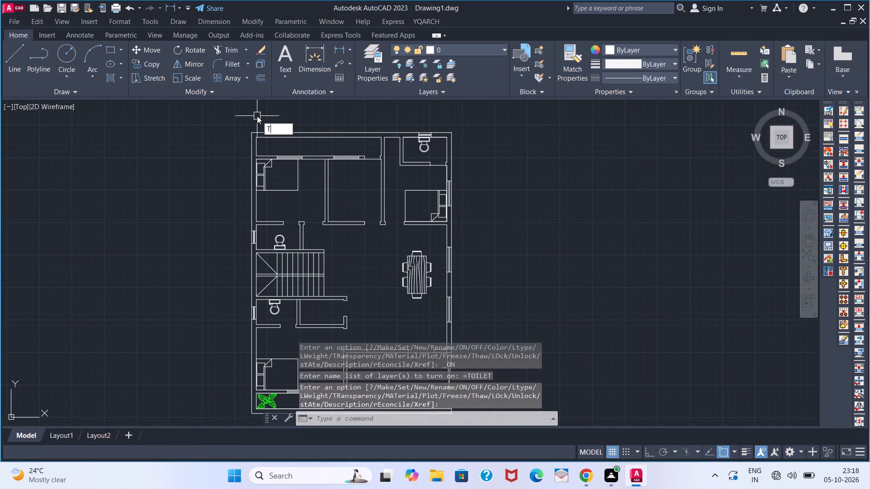
{"action": "key", "text": "Escape"}
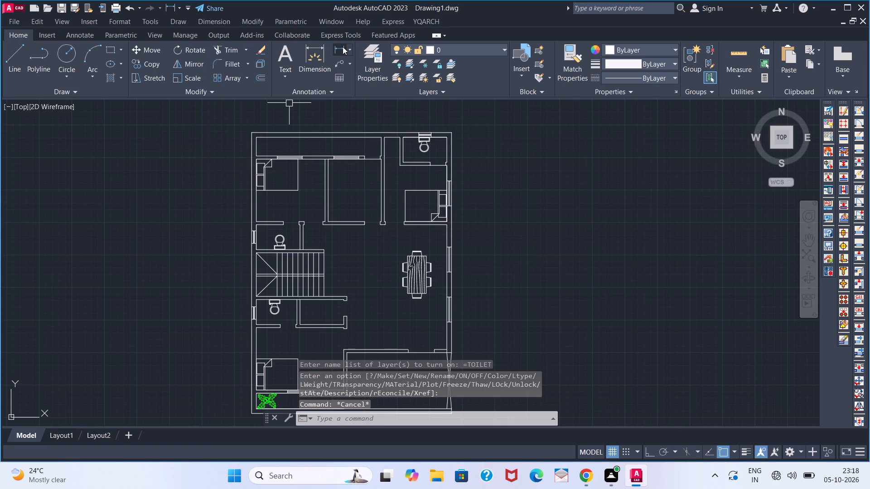
{"action": "left_click", "coordinate": [343, 47]}
{"action": "scroll", "coordinate": [271, 134], "scroll_direction": "up", "scroll_amount": 2}
{"action": "left_click", "coordinate": [238, 145]}
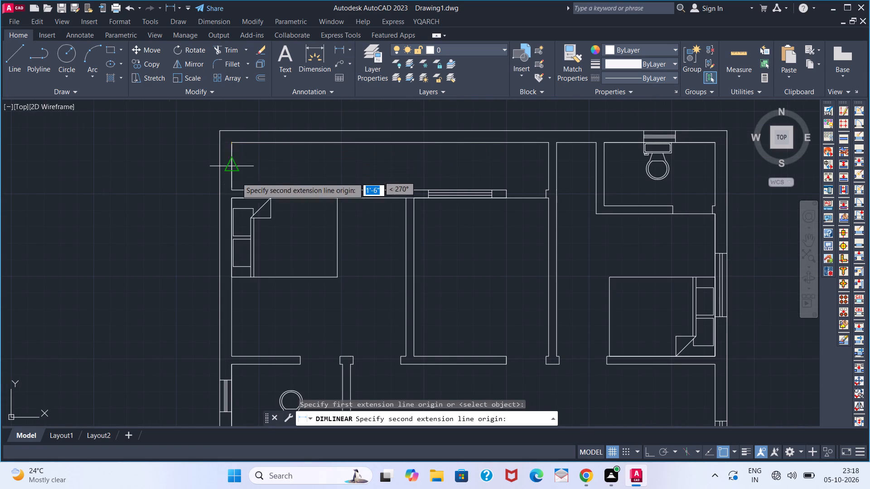
{"action": "left_click", "coordinate": [237, 186]}
{"action": "left_click", "coordinate": [251, 181]}
Add linear dimensions inside the northwest bedroom for its north-south length by the east wall and its width below the north wall.
{"action": "key", "text": "space"}
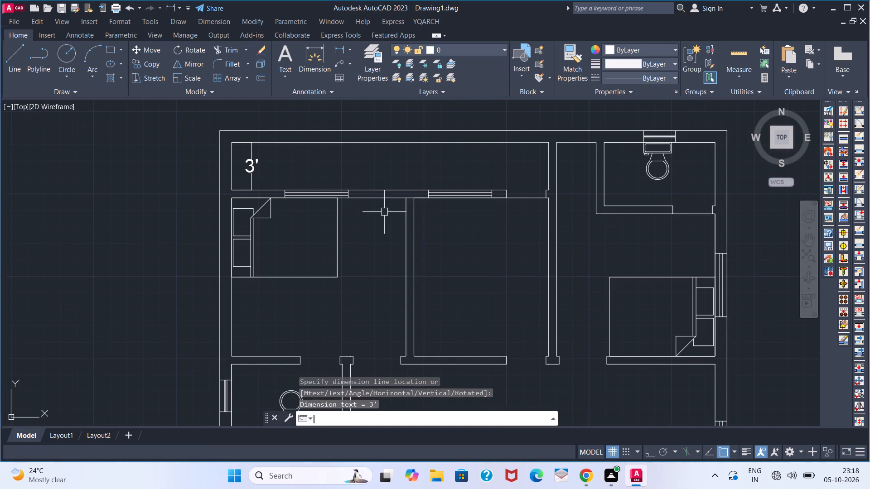
{"action": "middle_click_drag", "start_coordinate": [393, 205], "coordinate": [392, 185]}
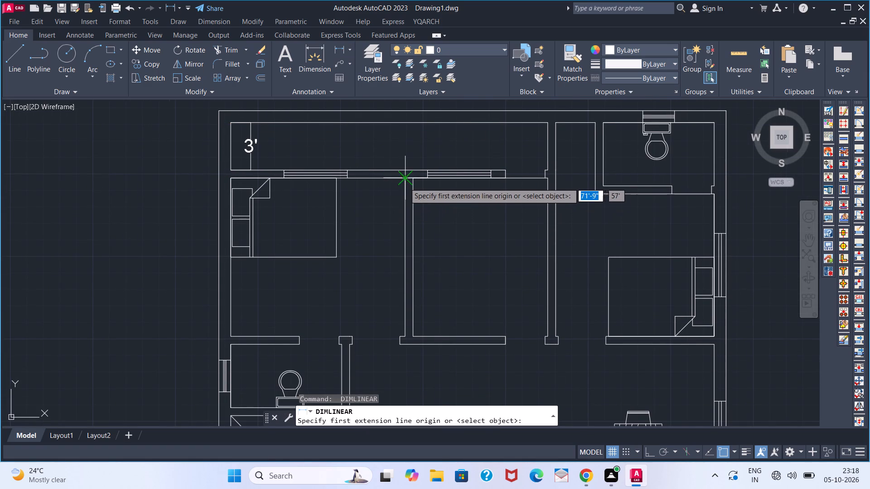
{"action": "left_click", "coordinate": [405, 183]}
{"action": "left_click", "coordinate": [405, 331]}
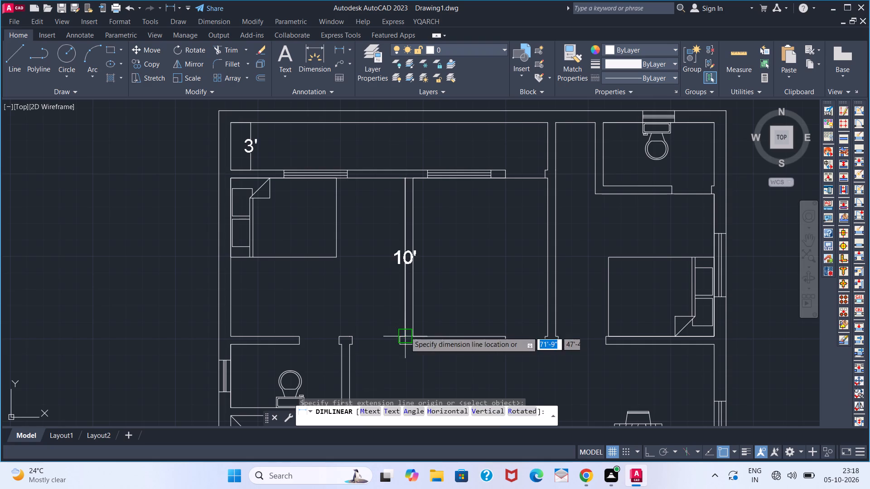
{"action": "left_click", "coordinate": [378, 325]}
{"action": "key", "text": "space"}
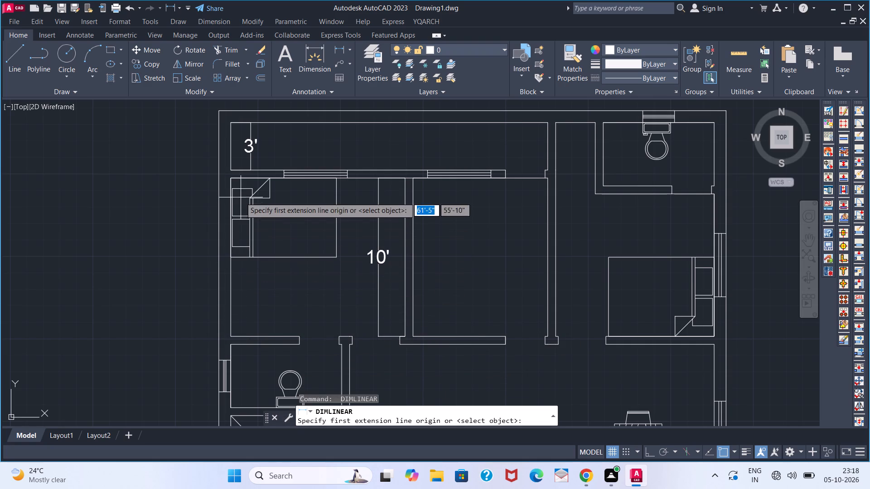
{"action": "left_click", "coordinate": [230, 180]}
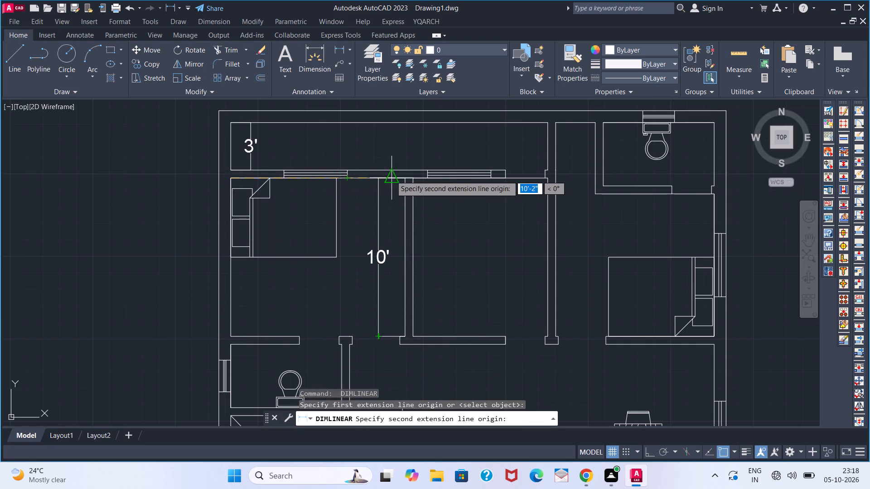
{"action": "left_click", "coordinate": [403, 177]}
{"action": "left_click", "coordinate": [395, 197]}
{"action": "key", "text": "space"}
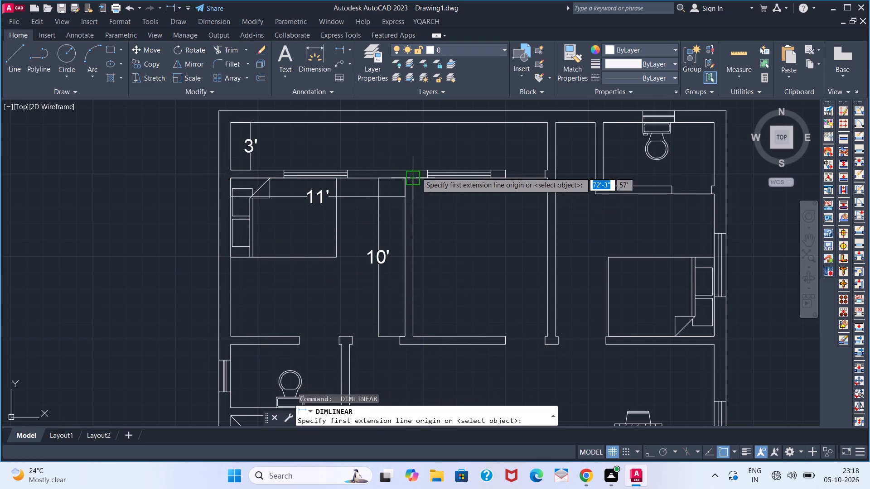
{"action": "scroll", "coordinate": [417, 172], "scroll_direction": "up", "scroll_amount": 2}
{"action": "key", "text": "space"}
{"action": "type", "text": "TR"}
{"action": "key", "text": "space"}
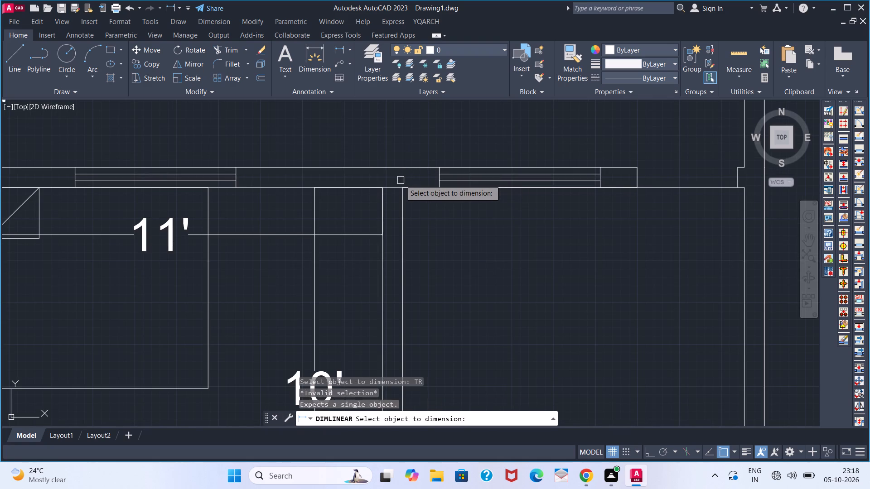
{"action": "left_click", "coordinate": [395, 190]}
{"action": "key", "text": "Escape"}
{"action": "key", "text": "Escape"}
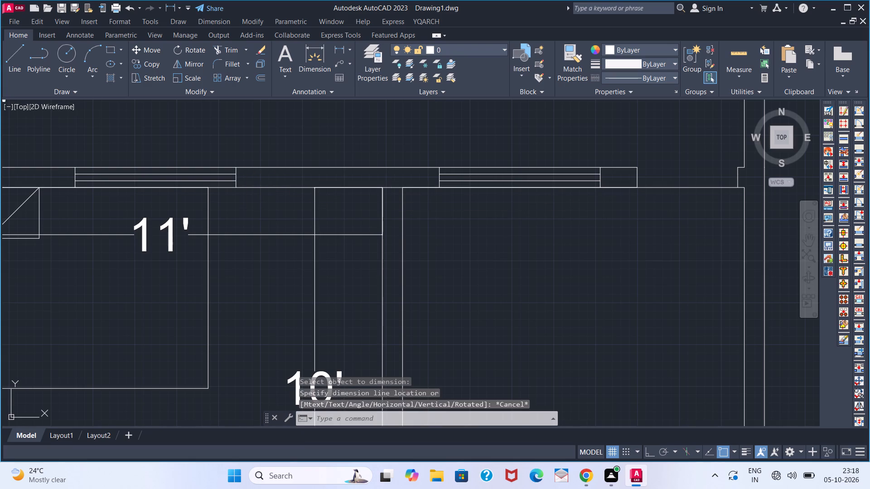
Trim the wall line crossing the north end of the partition between the northwest bedroom and the middle room.
{"action": "type", "text": "TR"}
{"action": "key", "text": "space"}
{"action": "left_click", "coordinate": [395, 191]}
{"action": "key", "text": "space"}
{"action": "scroll", "coordinate": [386, 191], "scroll_direction": "down", "scroll_amount": 3}
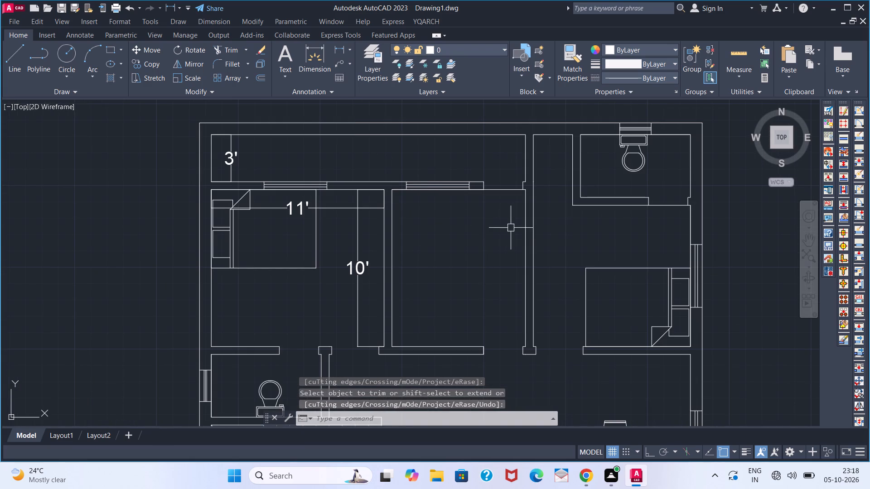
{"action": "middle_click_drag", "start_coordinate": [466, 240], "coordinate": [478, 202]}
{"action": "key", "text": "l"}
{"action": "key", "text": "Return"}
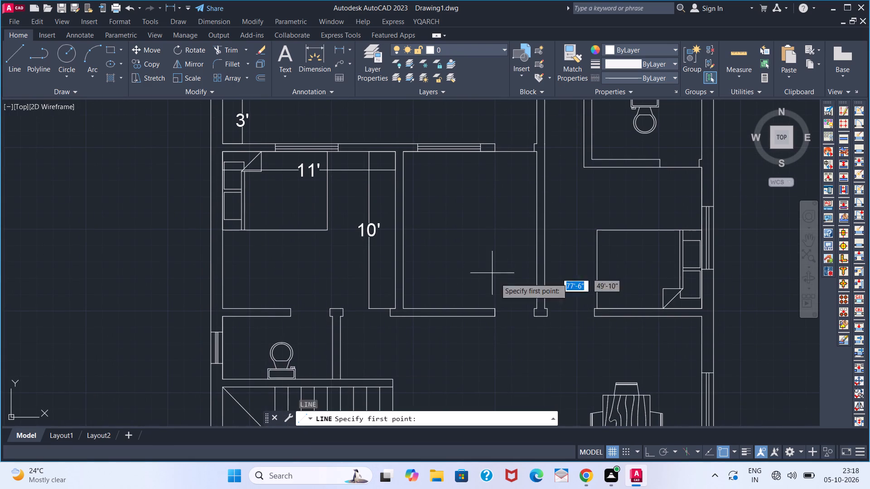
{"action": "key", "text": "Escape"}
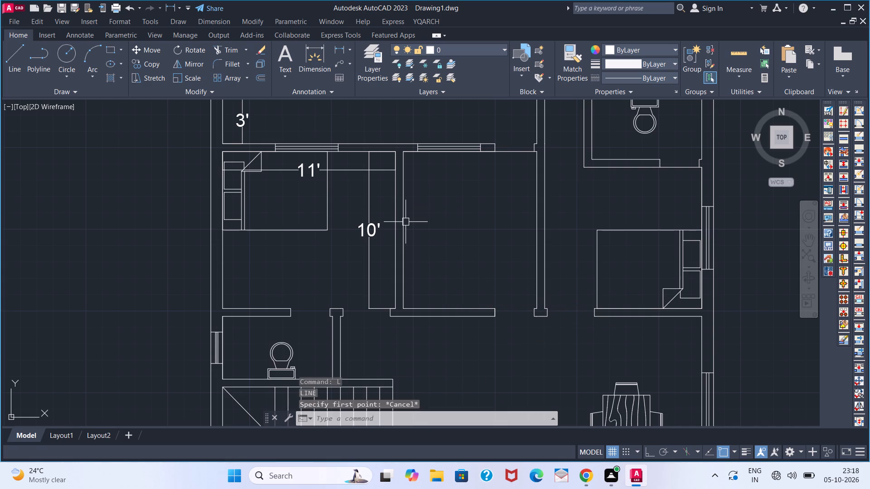
Offset the middle room's west and south inner wall lines 2' into the room.
{"action": "key", "text": "o"}
{"action": "key", "text": "Return"}
{"action": "type", "text": "2'"}
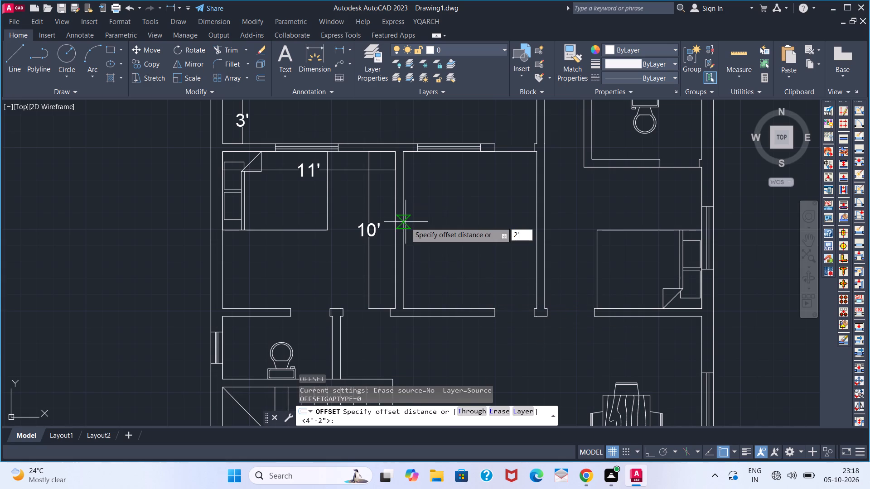
{"action": "key", "text": "Return"}
{"action": "left_click", "coordinate": [406, 223]}
{"action": "left_click", "coordinate": [470, 225]}
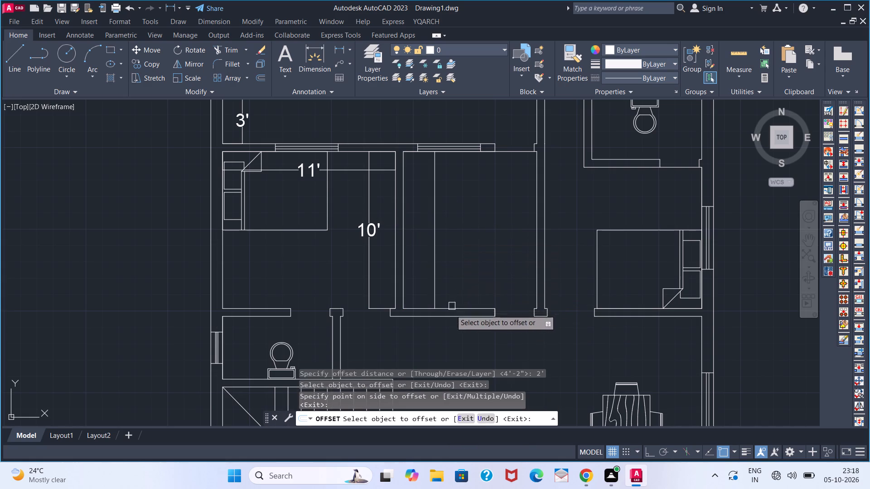
{"action": "left_click", "coordinate": [451, 310]}
{"action": "left_click", "coordinate": [454, 268]}
{"action": "key", "text": "space"}
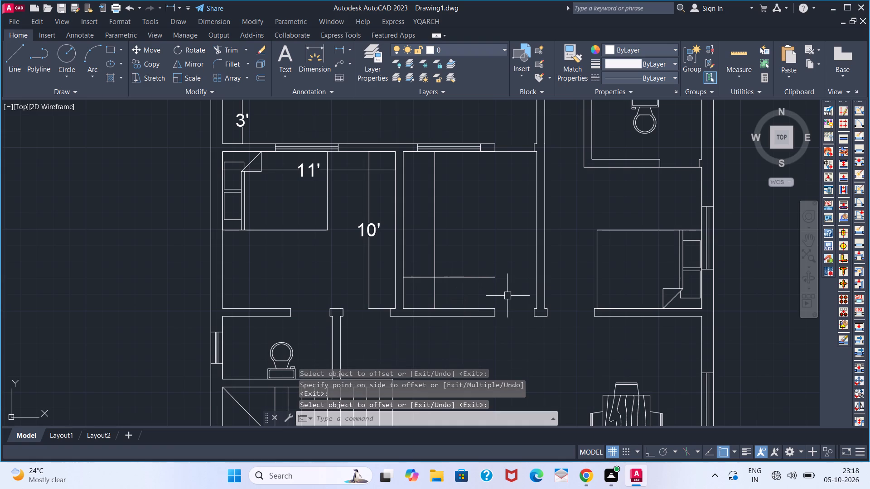
Trim both offset lines beyond their intersection to form the inner corner of an L-shaped counter in the middle room.
{"action": "type", "text": "TR"}
{"action": "key", "text": "space"}
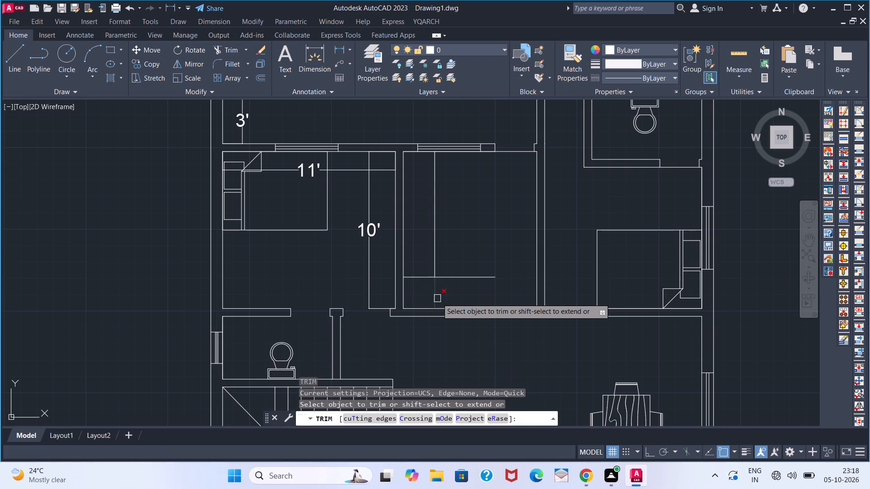
{"action": "left_click", "coordinate": [437, 298]}
{"action": "left_click", "coordinate": [415, 269]}
{"action": "key", "text": "space"}
{"action": "key", "text": "space"}
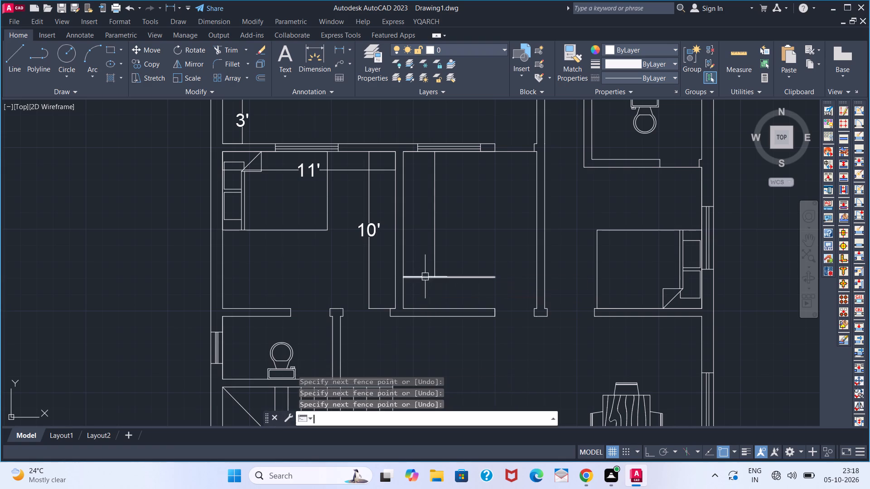
{"action": "left_click", "coordinate": [425, 277]}
{"action": "key", "text": "space"}
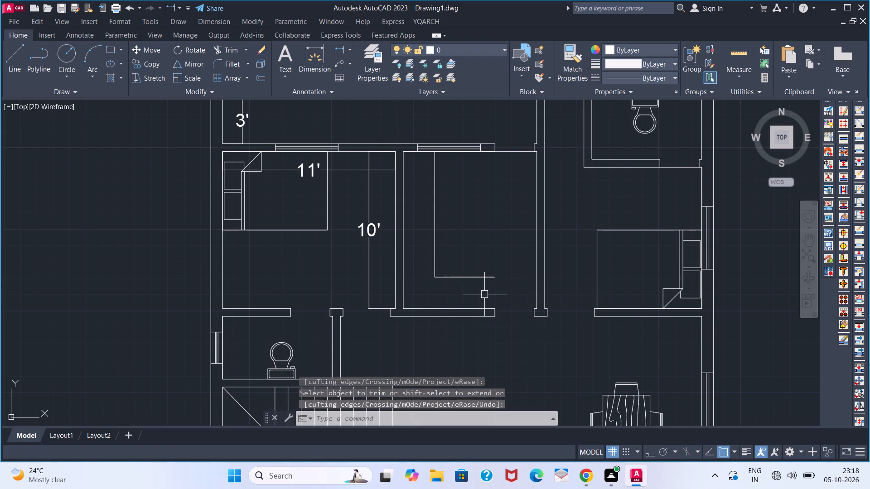
Close the counter's east end with a vertical line from the south wall and trim the front line's overhang beyond it.
{"action": "key", "text": "l"}
{"action": "key", "text": "Return"}
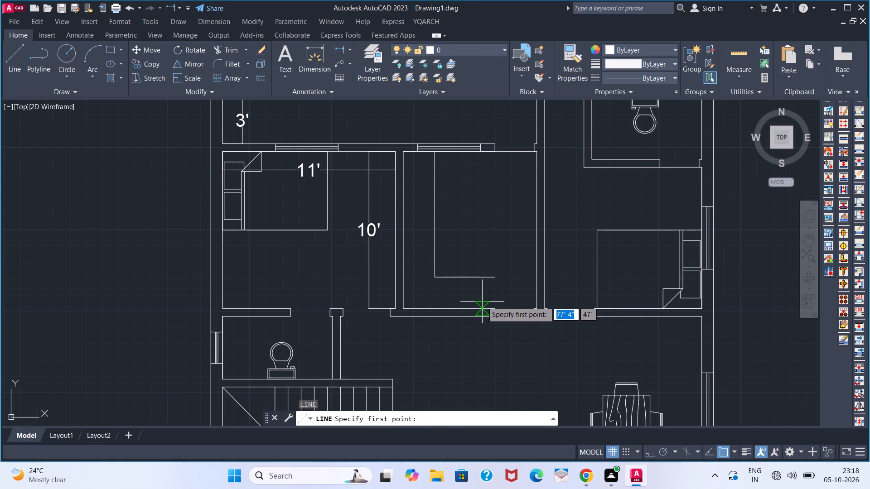
{"action": "left_click", "coordinate": [484, 306]}
{"action": "left_click", "coordinate": [482, 283]}
{"action": "key", "text": "space"}
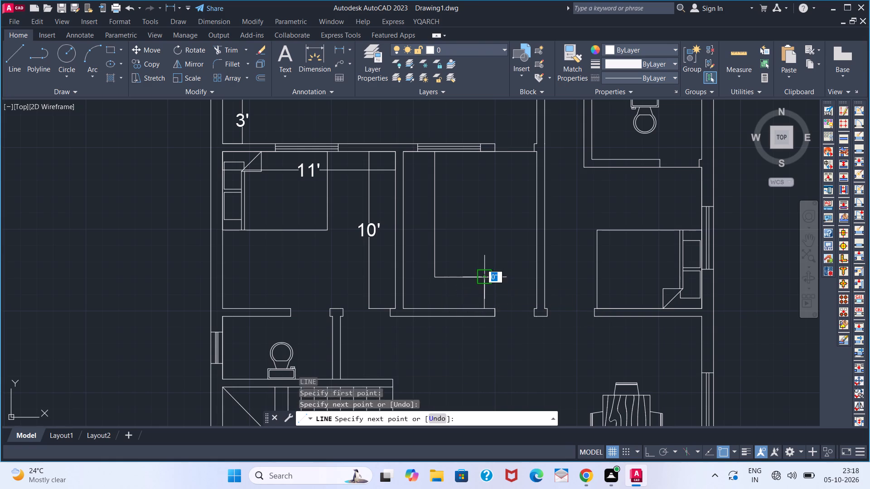
{"action": "type", "text": "TR"}
{"action": "key", "text": "space"}
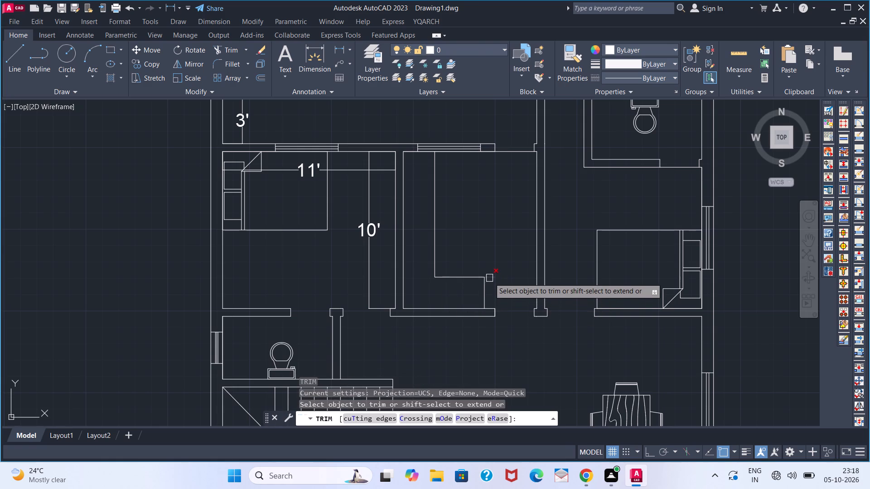
{"action": "left_click", "coordinate": [489, 278]}
{"action": "key", "text": "space"}
Add linear dimensions inside the middle room for its width below the north wall and its length along the west wall.
{"action": "scroll", "coordinate": [441, 293], "scroll_direction": "down", "scroll_amount": 2}
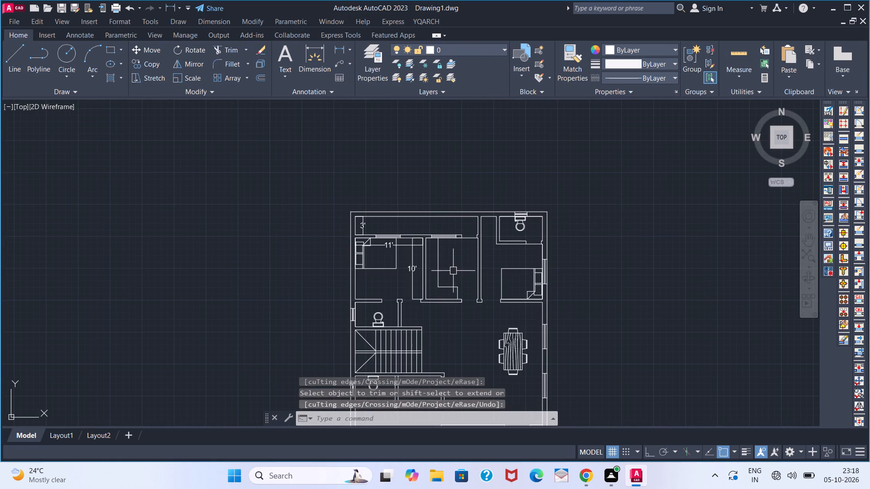
{"action": "middle_click_drag", "start_coordinate": [452, 268], "coordinate": [382, 275]}
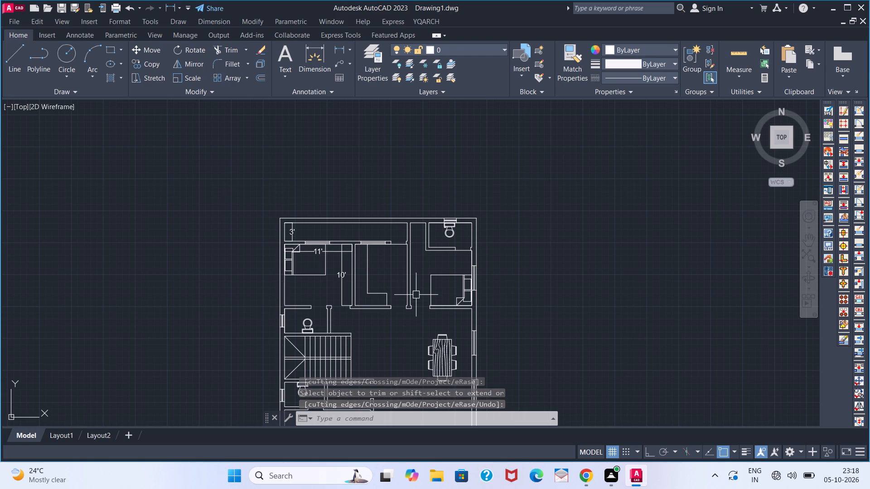
{"action": "middle_click_drag", "start_coordinate": [394, 274], "coordinate": [427, 242]}
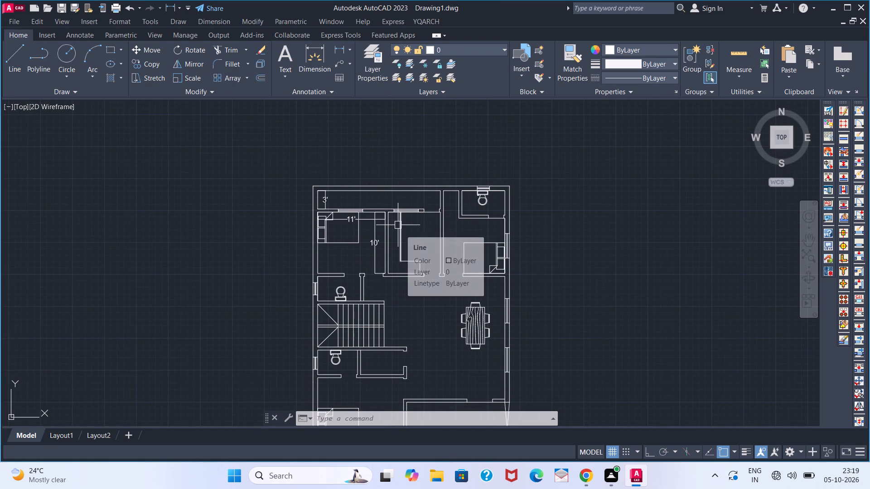
{"action": "left_click", "coordinate": [343, 46]}
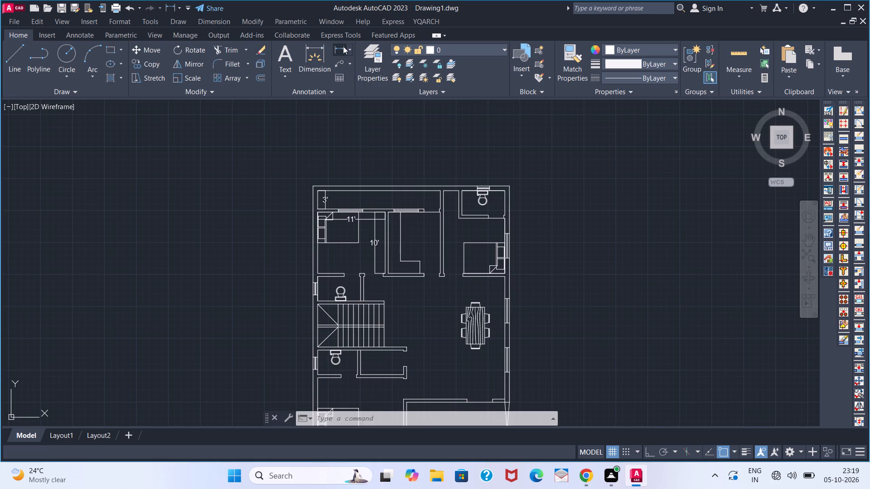
{"action": "scroll", "coordinate": [386, 192], "scroll_direction": "up", "scroll_amount": 2}
{"action": "left_click", "coordinate": [388, 246]}
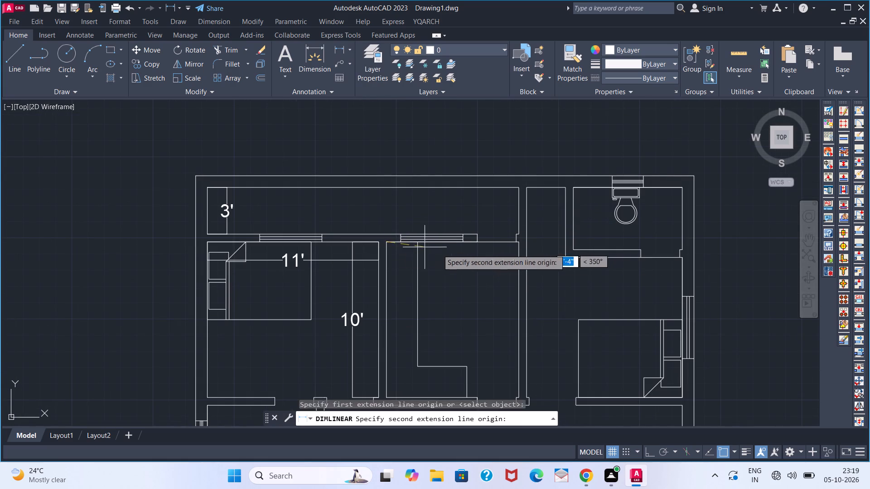
{"action": "left_click", "coordinate": [514, 242]}
{"action": "left_click", "coordinate": [507, 266]}
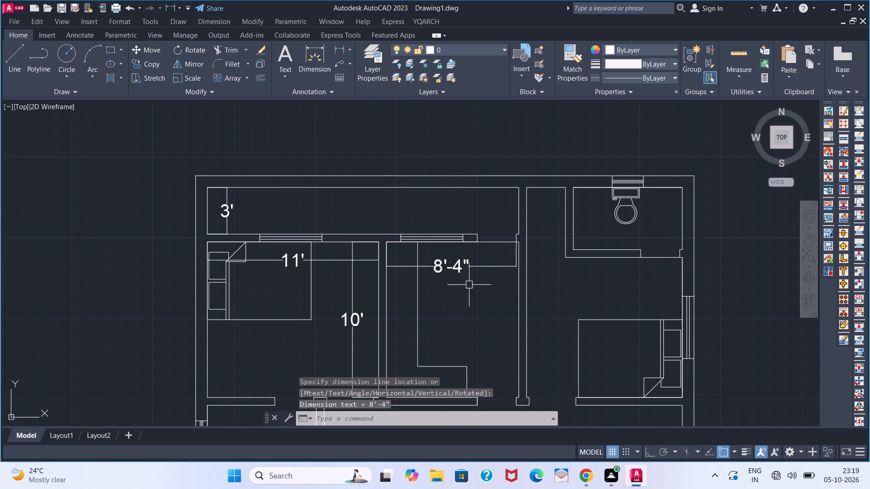
{"action": "middle_click_drag", "start_coordinate": [467, 273], "coordinate": [469, 236]}
{"action": "key", "text": "space"}
{"action": "left_click", "coordinate": [391, 204]}
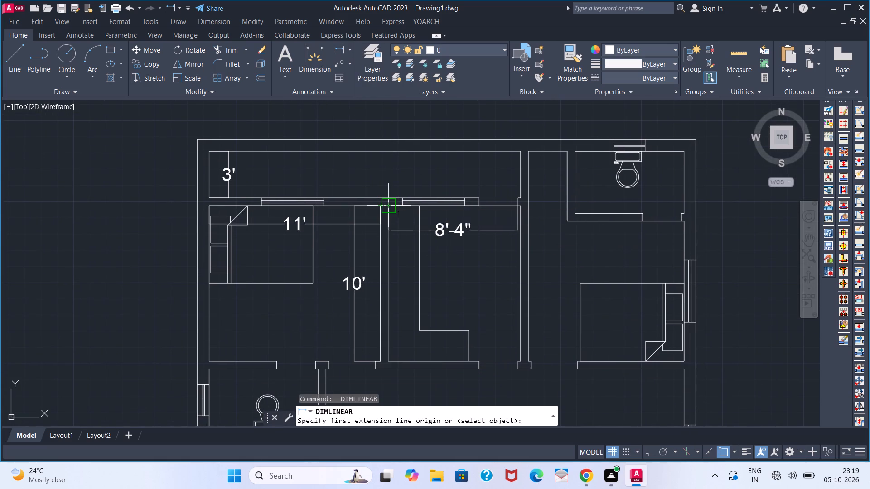
{"action": "left_click", "coordinate": [387, 356]}
{"action": "left_click", "coordinate": [397, 353]}
Add linear dimensions for the northeast bedroom's full length along its west wall and its width in line with the bathroom's south wall.
{"action": "middle_click_drag", "start_coordinate": [416, 322], "coordinate": [392, 205]}
{"action": "middle_click_drag", "start_coordinate": [519, 203], "coordinate": [420, 276]}
{"action": "key", "text": "space"}
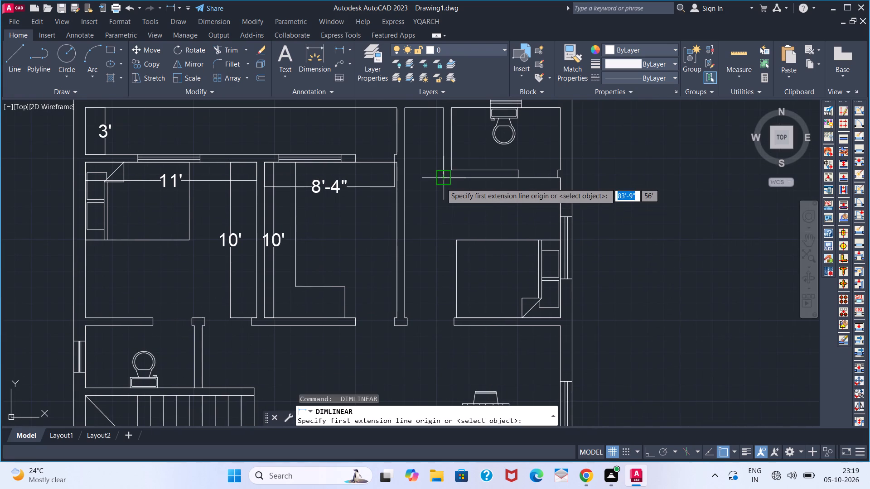
{"action": "left_click", "coordinate": [410, 110]}
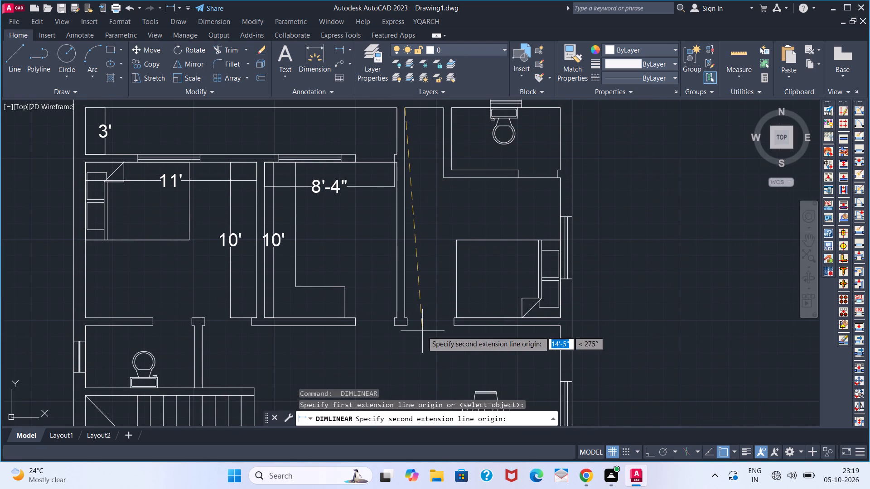
{"action": "left_click", "coordinate": [410, 315]}
{"action": "left_click", "coordinate": [418, 314]}
{"action": "key", "text": "space"}
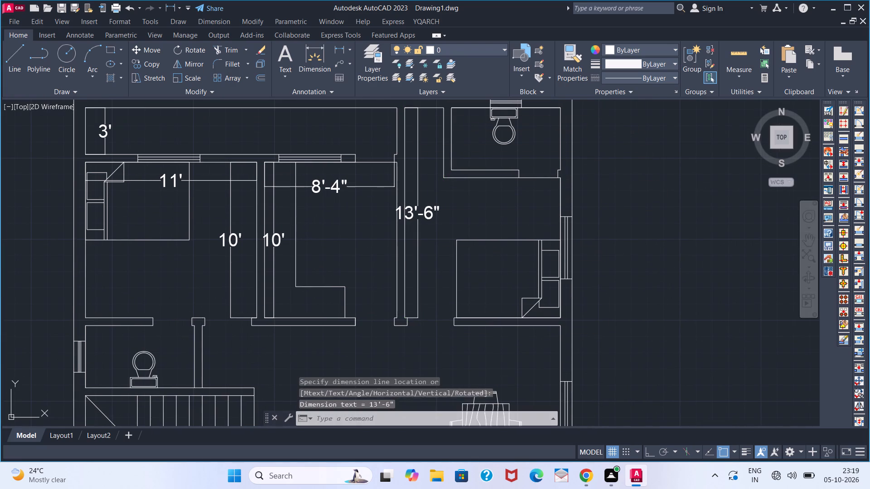
{"action": "left_click", "coordinate": [554, 183]}
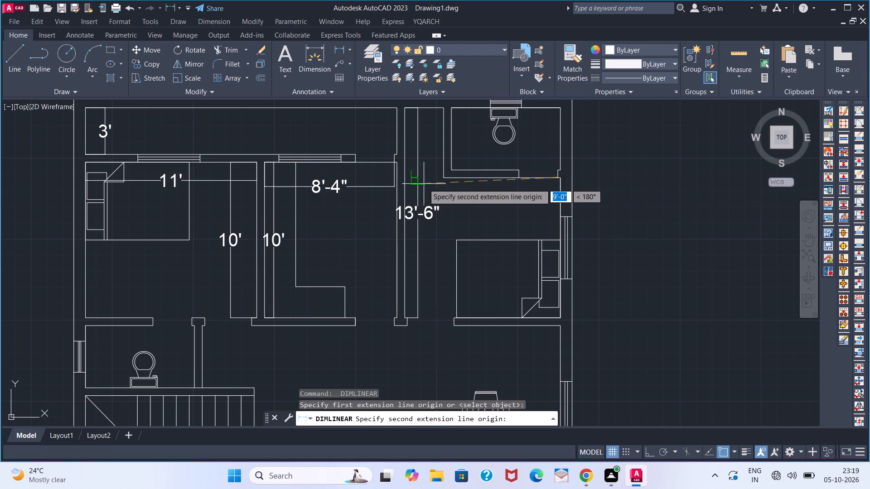
{"action": "left_click", "coordinate": [407, 179]}
{"action": "left_click", "coordinate": [407, 183]}
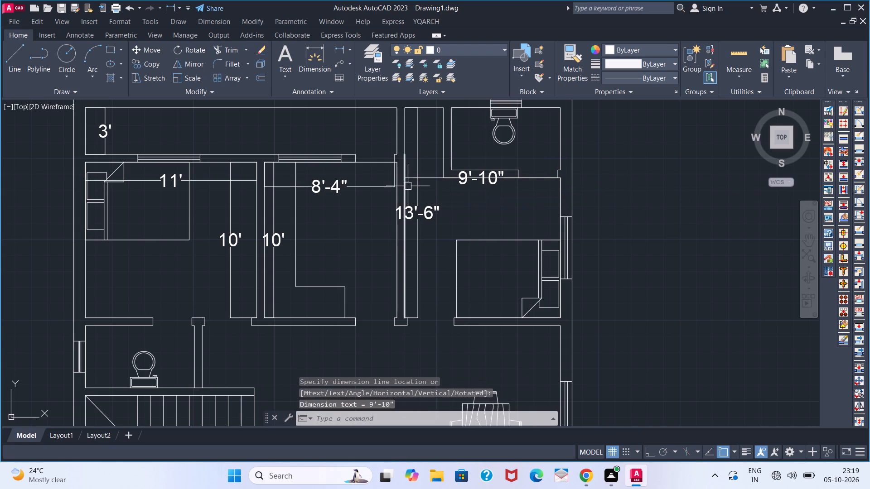
Add linear dimensions inside the northeast bathroom for its width below the north wall and its depth along the west wall.
{"action": "middle_click_drag", "start_coordinate": [476, 215], "coordinate": [471, 238]}
{"action": "key", "text": "space"}
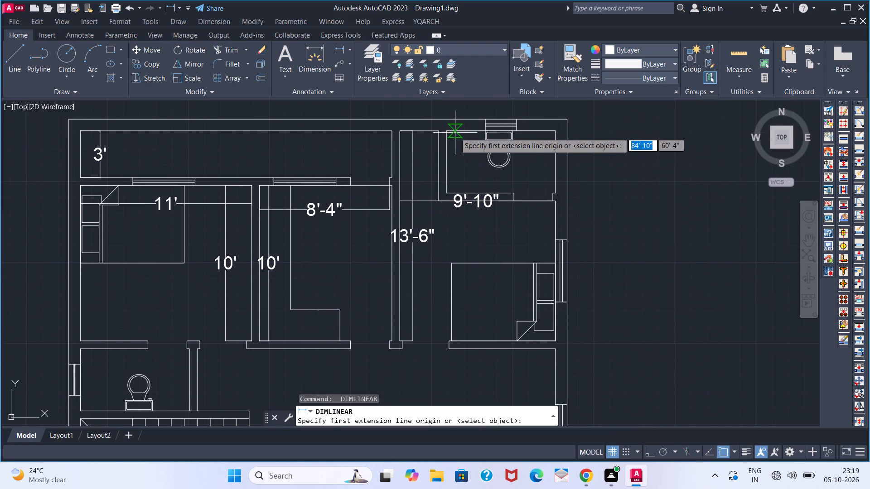
{"action": "left_click", "coordinate": [453, 132]}
{"action": "left_click", "coordinate": [549, 131]}
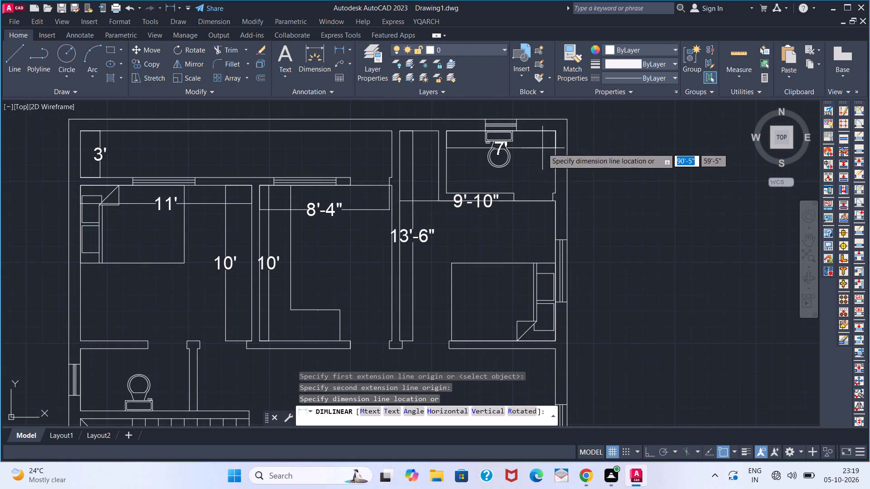
{"action": "left_click", "coordinate": [542, 148]}
{"action": "key", "text": "space"}
{"action": "left_click", "coordinate": [445, 190]}
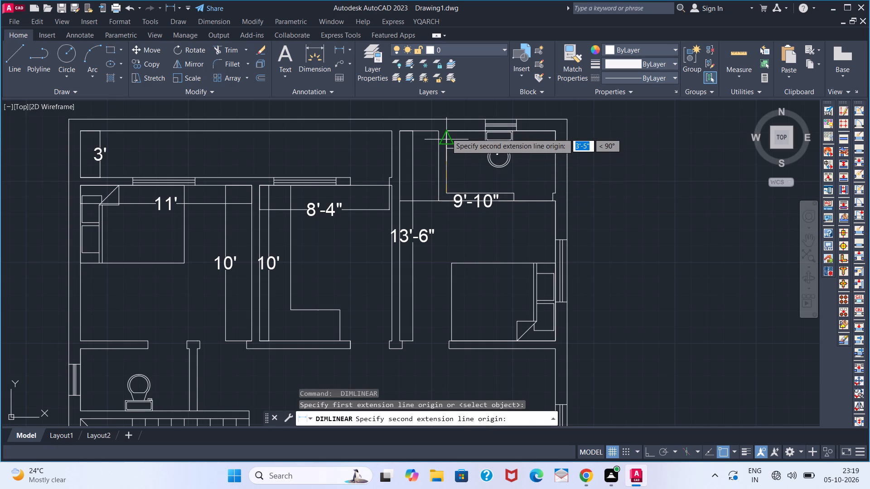
{"action": "left_click", "coordinate": [447, 129]}
{"action": "left_click", "coordinate": [454, 131]}
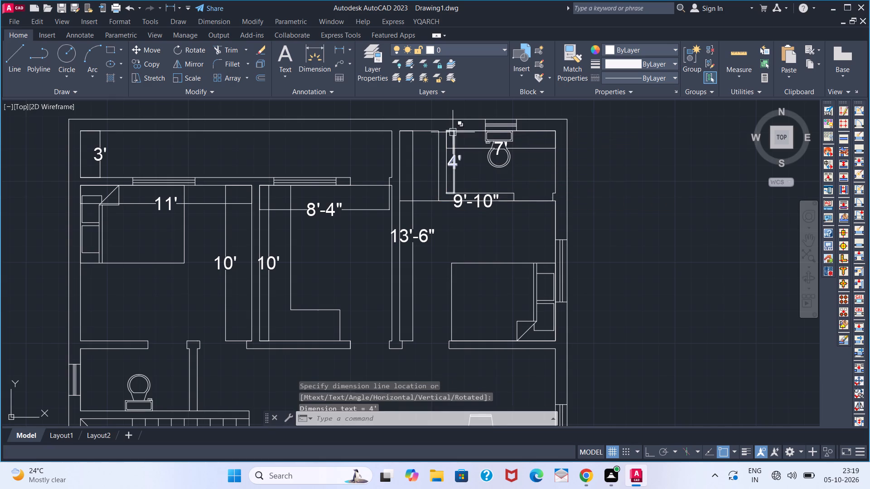
Add linear dimensions inside the bathroom north of the stairs for its depth by the west wall and its width above the south wall.
{"action": "middle_click_drag", "start_coordinate": [116, 210], "coordinate": [189, 142]}
{"action": "key", "text": "space"}
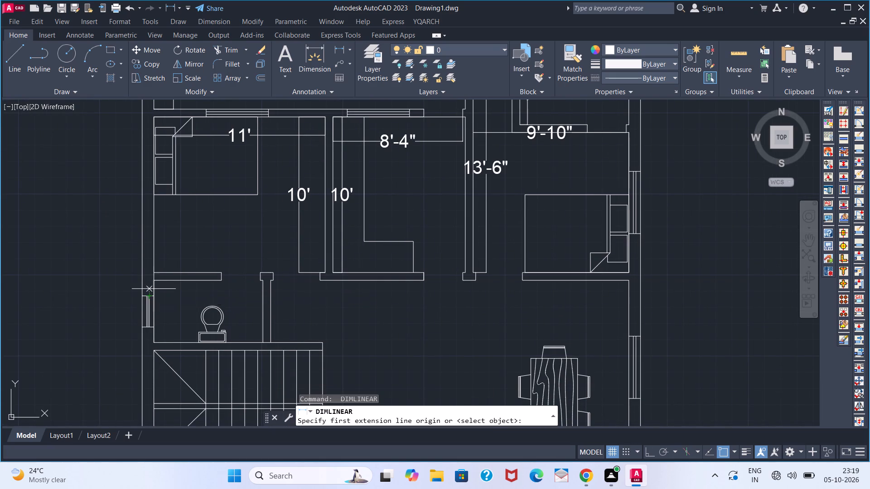
{"action": "left_click", "coordinate": [160, 279]}
{"action": "left_click", "coordinate": [156, 338]}
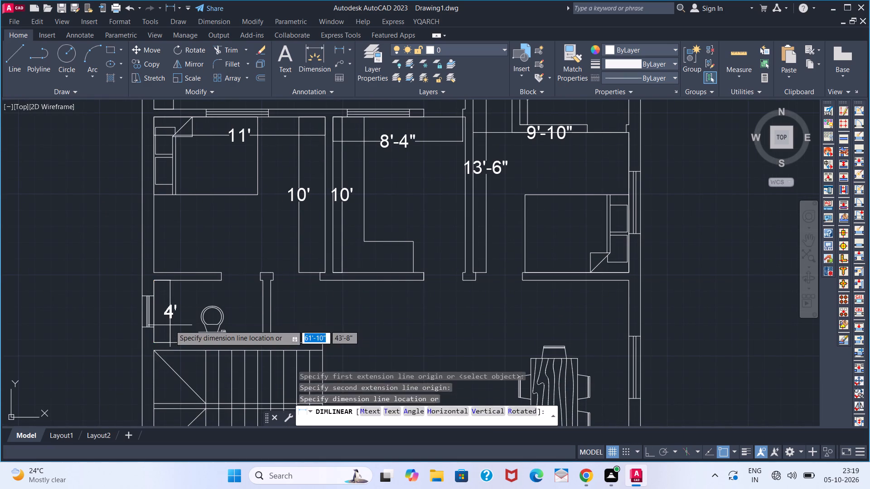
{"action": "left_click", "coordinate": [170, 325]}
{"action": "key", "text": "space"}
{"action": "left_click", "coordinate": [155, 339]}
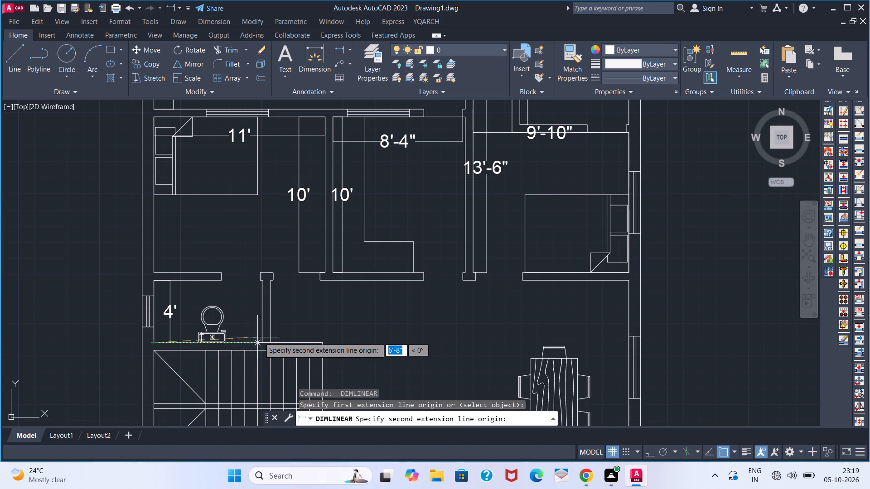
{"action": "left_click", "coordinate": [261, 337]}
{"action": "left_click", "coordinate": [248, 322]}
Trim the wall line crossing the junction of the bathroom's east wall with the wall north of the stairs.
{"action": "middle_click_drag", "start_coordinate": [260, 342], "coordinate": [262, 303]}
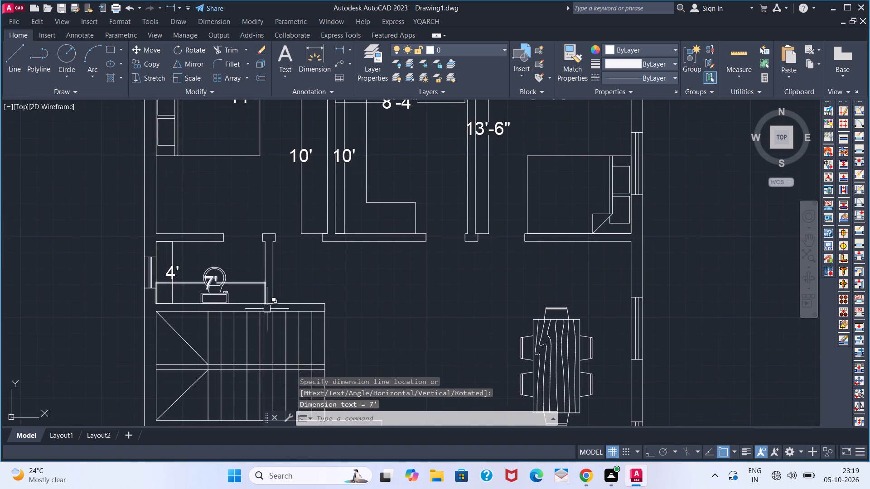
{"action": "scroll", "coordinate": [269, 313], "scroll_direction": "up", "scroll_amount": 2}
{"action": "type", "text": "TR"}
{"action": "key", "text": "space"}
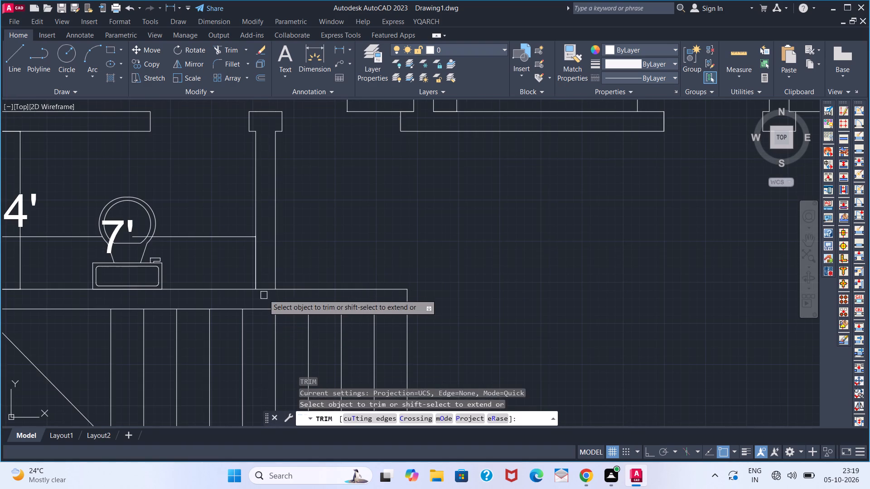
{"action": "left_click", "coordinate": [265, 288]}
{"action": "key", "text": "space"}
Add a linear dimension for the dining hall's length, from the short wall piece at its north side to its south wall.
{"action": "scroll", "coordinate": [267, 291], "scroll_direction": "down", "scroll_amount": 4}
{"action": "middle_click_drag", "start_coordinate": [319, 286], "coordinate": [315, 296]}
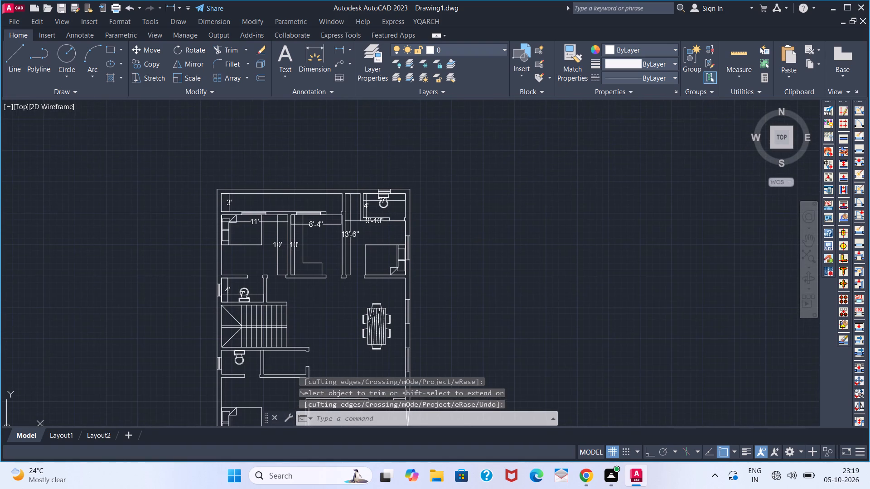
{"action": "middle_click_drag", "start_coordinate": [309, 321], "coordinate": [323, 290]}
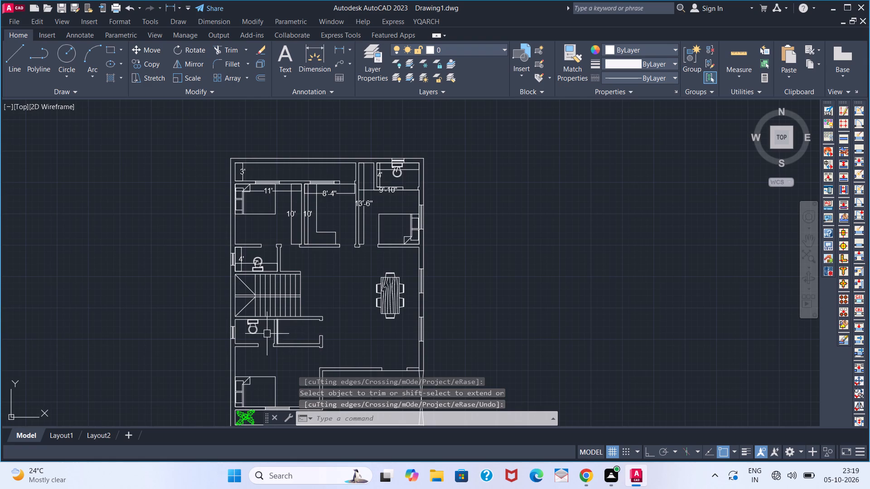
{"action": "scroll", "coordinate": [264, 334], "scroll_direction": "up", "scroll_amount": 1}
{"action": "scroll", "coordinate": [264, 330], "scroll_direction": "down", "scroll_amount": 1}
{"action": "scroll", "coordinate": [326, 322], "scroll_direction": "up", "scroll_amount": 1}
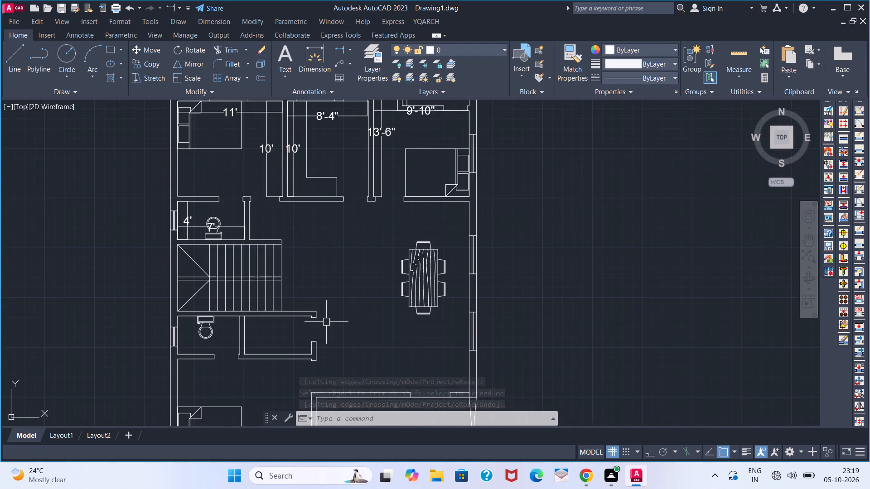
{"action": "scroll", "coordinate": [326, 322], "scroll_direction": "down", "scroll_amount": 1}
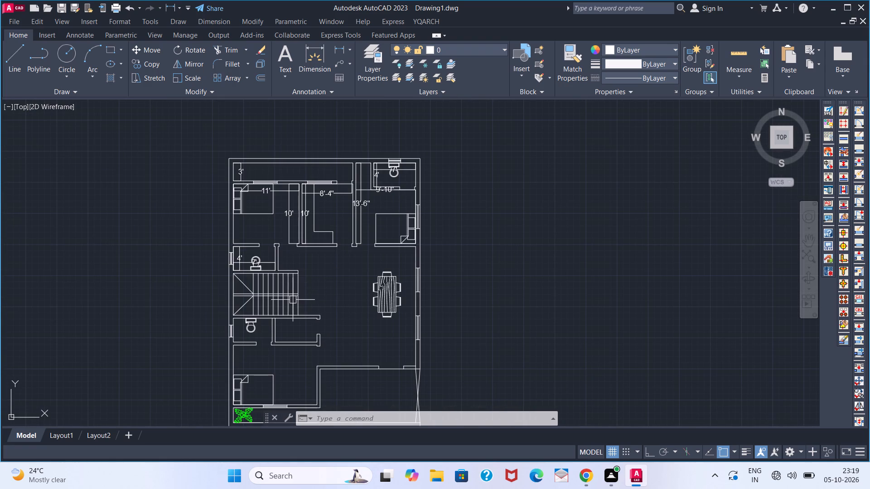
{"action": "middle_click_drag", "start_coordinate": [337, 290], "coordinate": [287, 289]}
{"action": "key", "text": "space"}
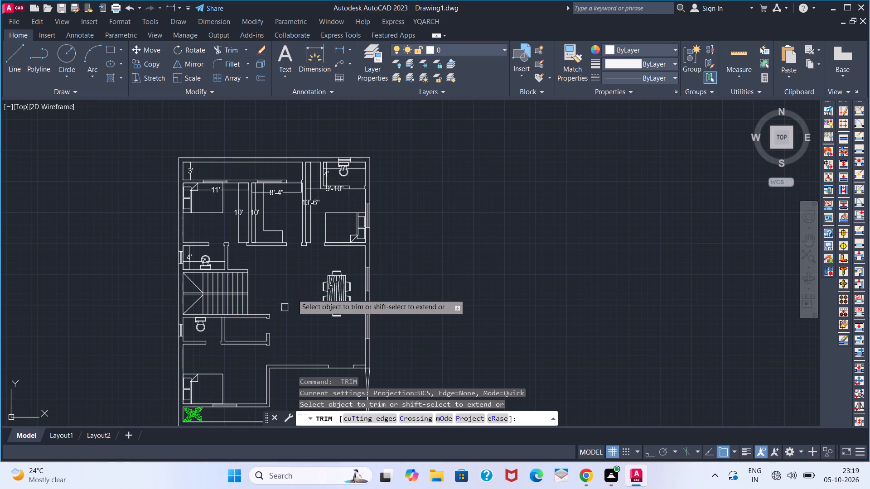
{"action": "left_click", "coordinate": [338, 52]}
{"action": "scroll", "coordinate": [312, 258], "scroll_direction": "up", "scroll_amount": 2}
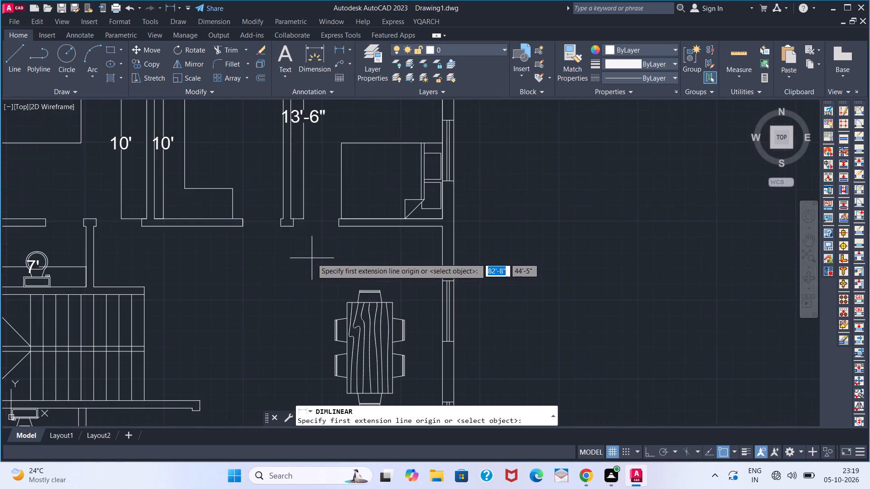
{"action": "left_click", "coordinate": [289, 233]}
{"action": "middle_click_drag", "start_coordinate": [294, 334], "coordinate": [293, 313]}
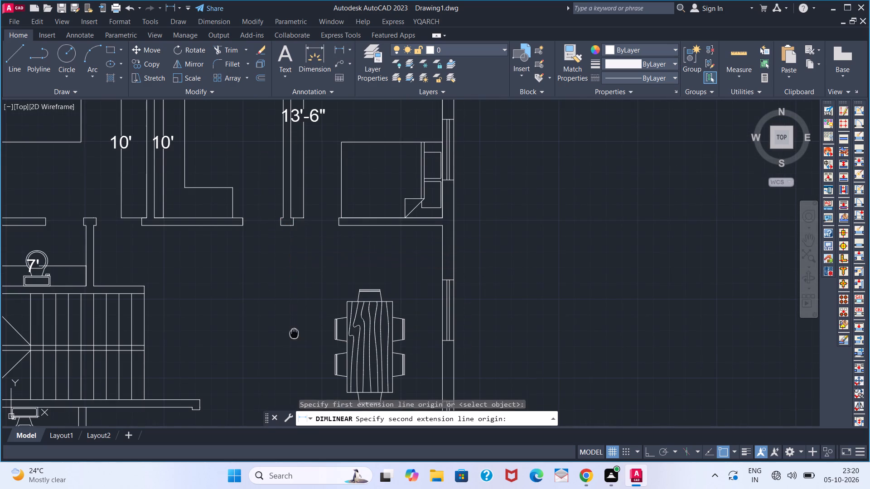
{"action": "middle_click_drag", "start_coordinate": [293, 313], "coordinate": [300, 187]}
{"action": "scroll", "coordinate": [303, 197], "scroll_direction": "down", "scroll_amount": 1}
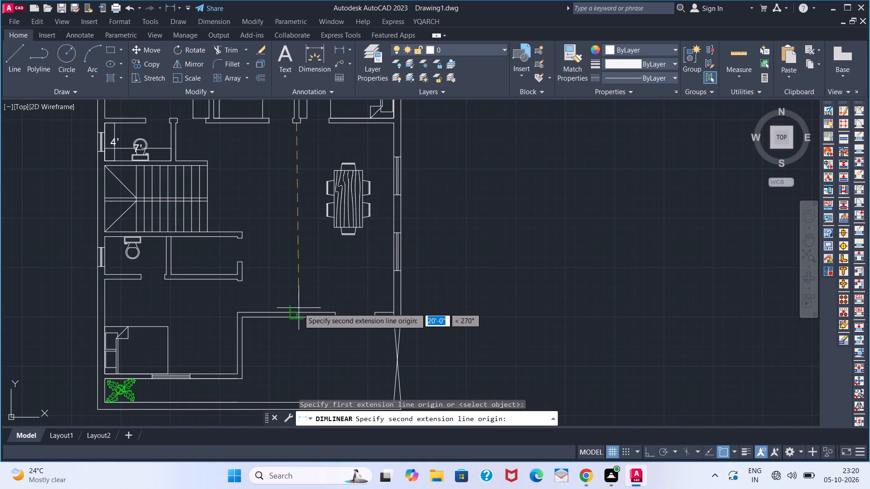
{"action": "left_click", "coordinate": [299, 308]}
{"action": "left_click", "coordinate": [296, 300]}
Add a linear dimension for the hall's width, from the wall end south of the stairs to the east wall.
{"action": "key", "text": "space"}
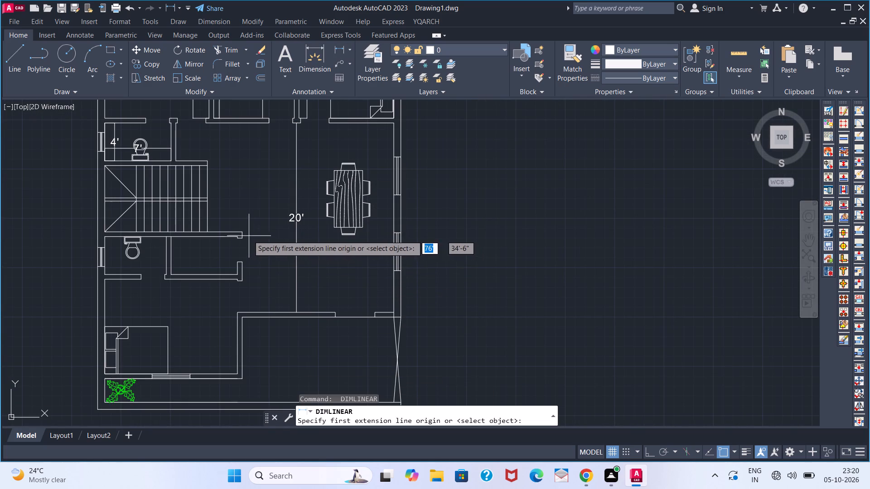
{"action": "left_click", "coordinate": [247, 235]}
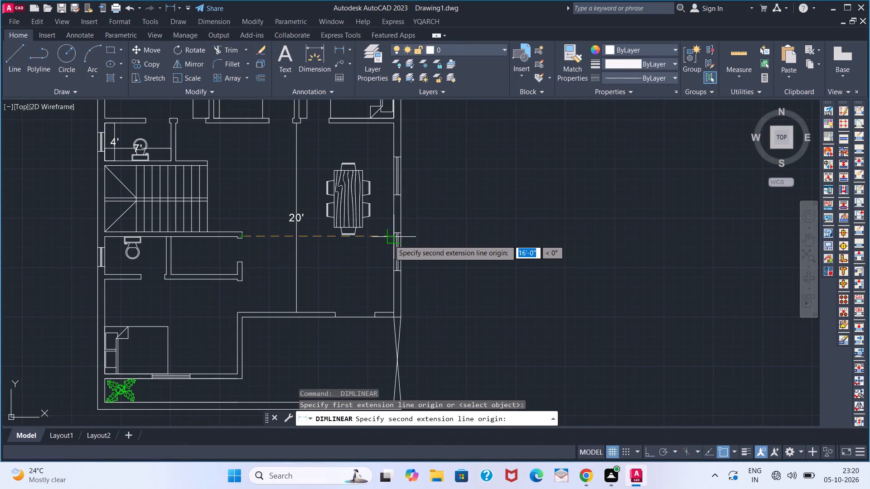
{"action": "left_click", "coordinate": [389, 240]}
{"action": "left_click", "coordinate": [385, 249]}
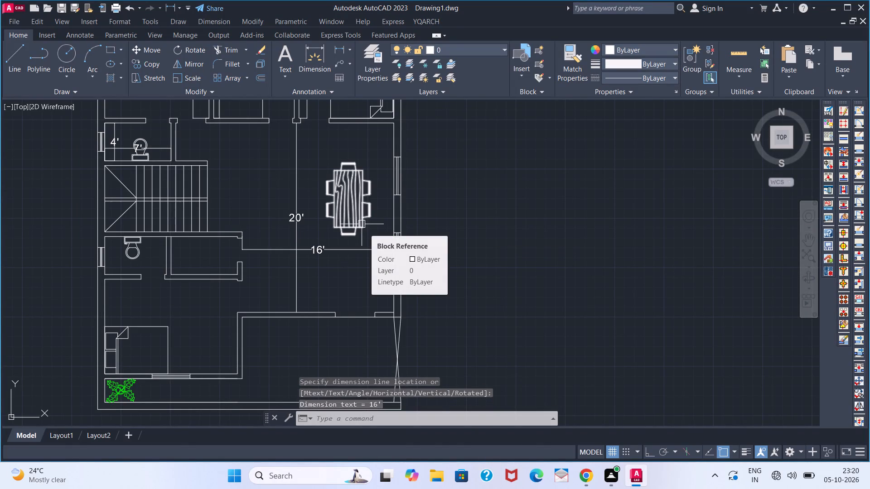
Add a linear dimension for the southwest bedroom's width, placed inside the room above its south wall.
{"action": "scroll", "coordinate": [371, 201], "scroll_direction": "down", "scroll_amount": 2}
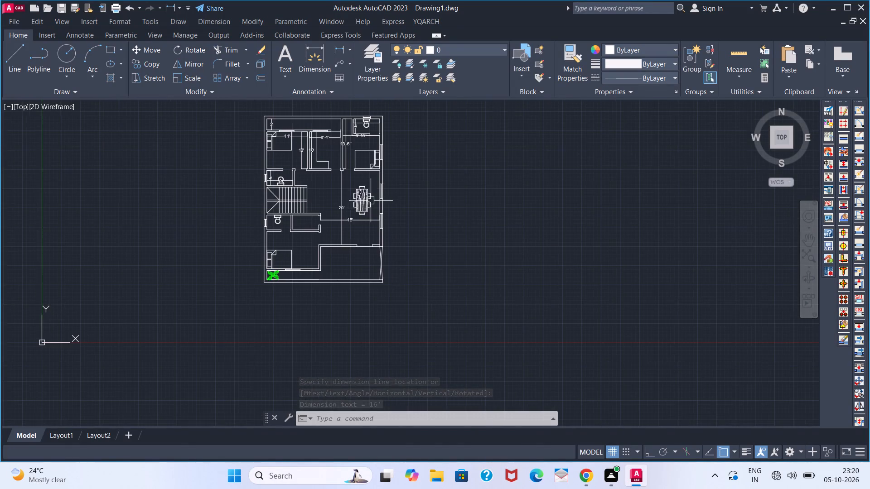
{"action": "middle_click_drag", "start_coordinate": [358, 197], "coordinate": [358, 222]}
{"action": "scroll", "coordinate": [330, 215], "scroll_direction": "up", "scroll_amount": 1}
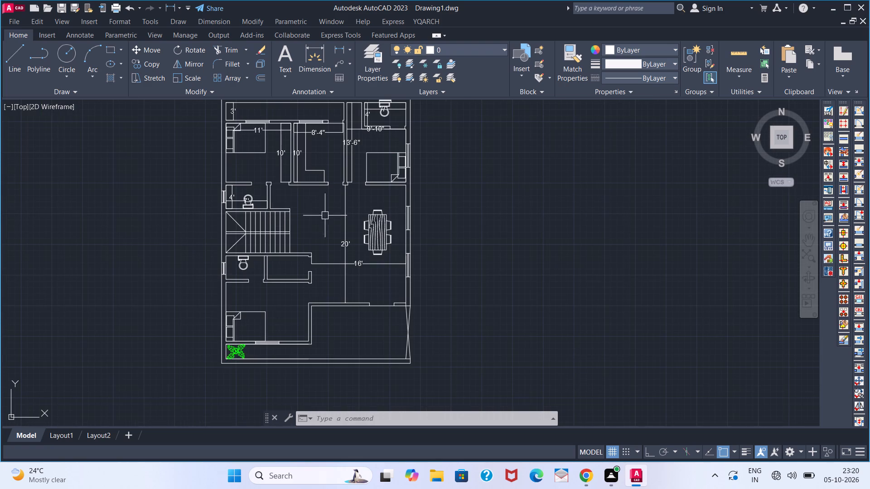
{"action": "middle_click_drag", "start_coordinate": [295, 206], "coordinate": [322, 178]}
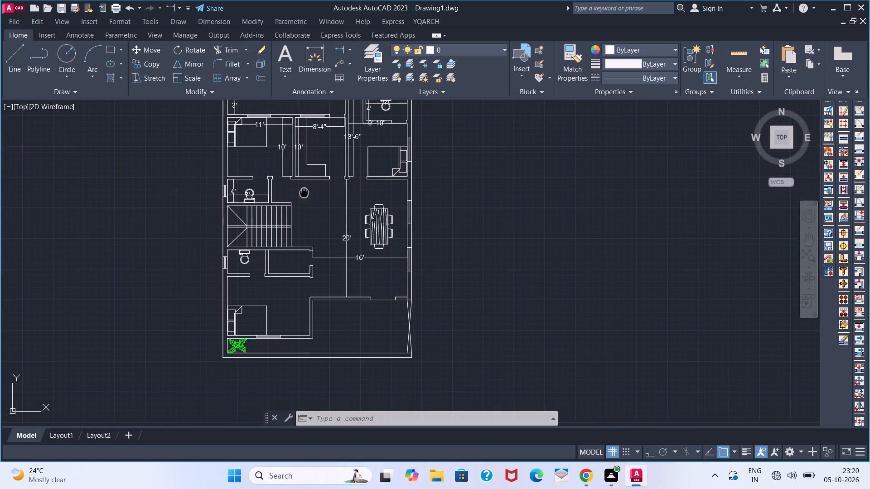
{"action": "middle_click_drag", "start_coordinate": [322, 178], "coordinate": [324, 177]}
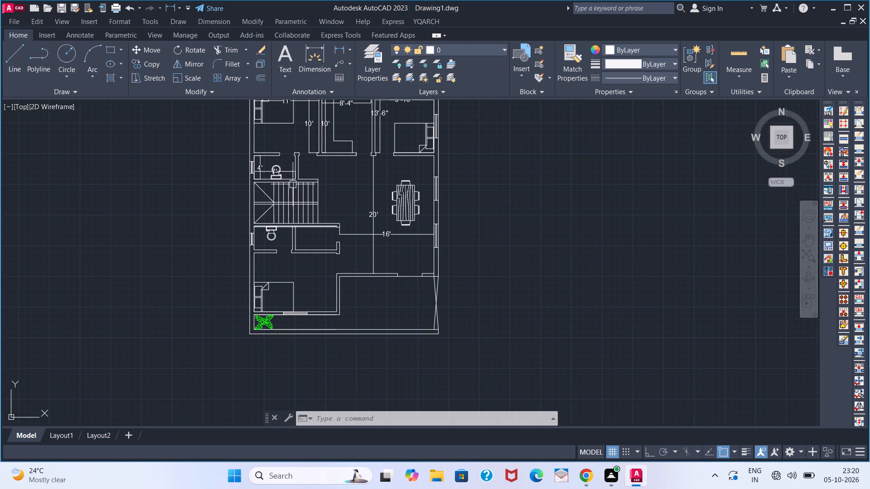
{"action": "left_click", "coordinate": [342, 45]}
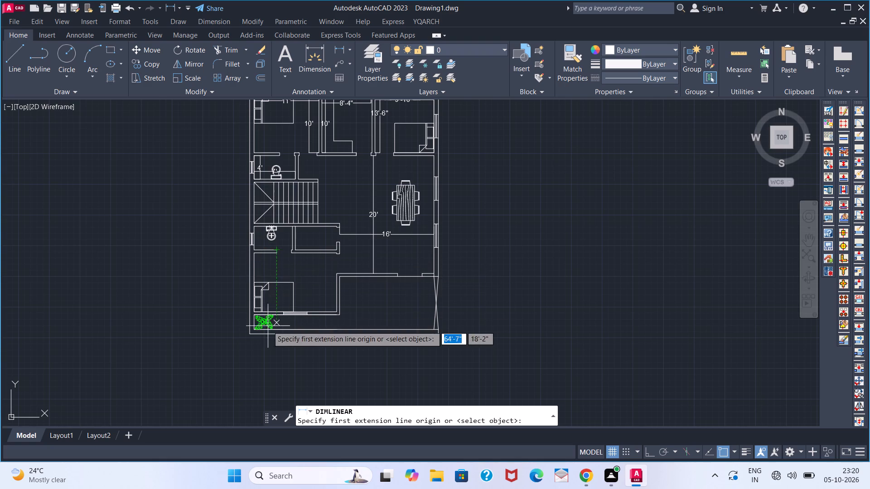
{"action": "scroll", "coordinate": [259, 312], "scroll_direction": "up", "scroll_amount": 1}
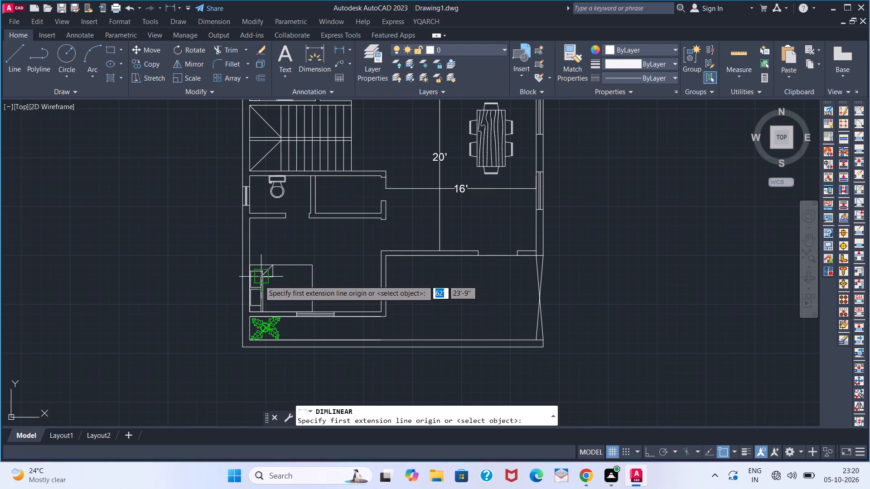
{"action": "middle_click_drag", "start_coordinate": [251, 309], "coordinate": [304, 267]}
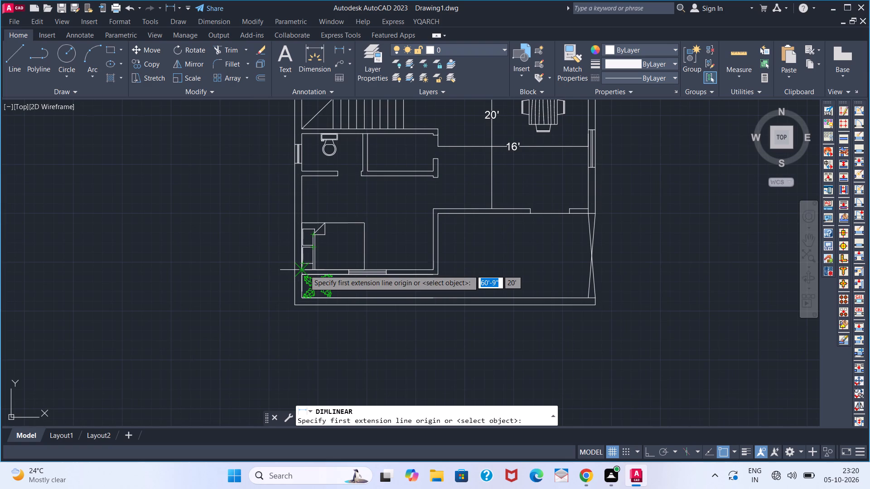
{"action": "scroll", "coordinate": [304, 270], "scroll_direction": "up", "scroll_amount": 2}
{"action": "left_click", "coordinate": [299, 270]}
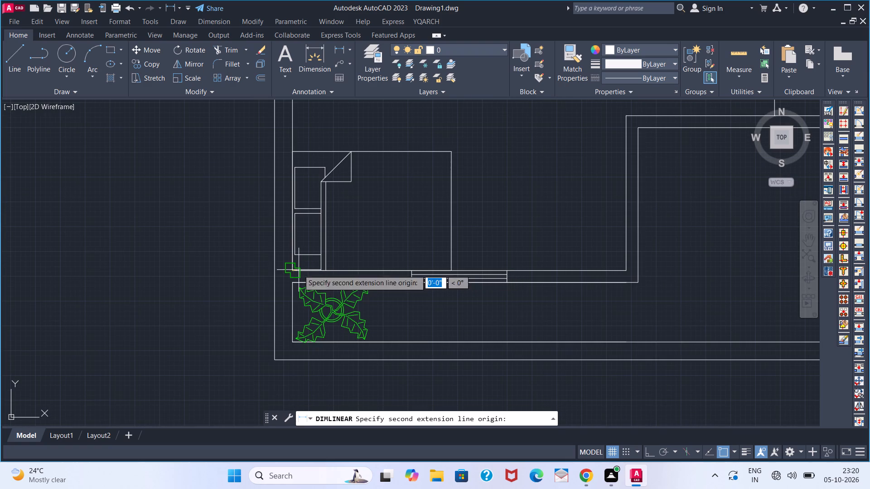
{"action": "left_click", "coordinate": [626, 270]}
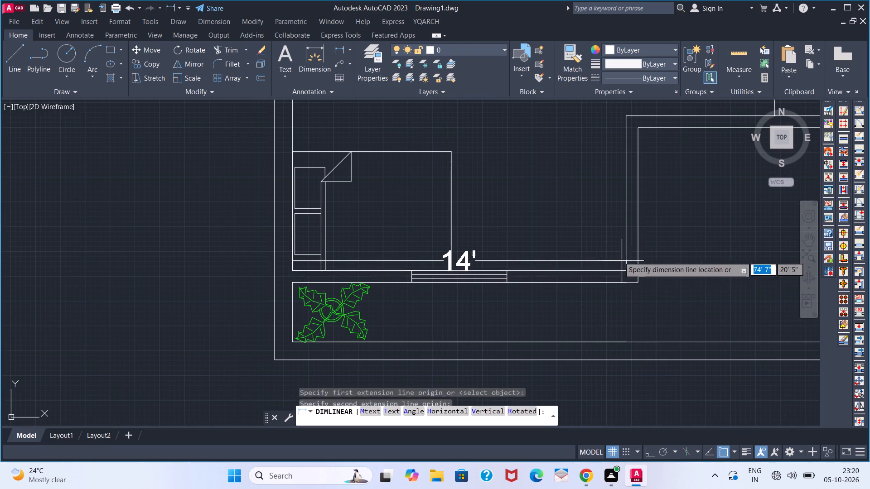
{"action": "left_click", "coordinate": [610, 238]}
Add a linear dimension for the southwest bedroom's length, placed inside the room along its west wall.
{"action": "scroll", "coordinate": [561, 212], "scroll_direction": "down", "scroll_amount": 2}
{"action": "middle_click_drag", "start_coordinate": [561, 204], "coordinate": [530, 266]}
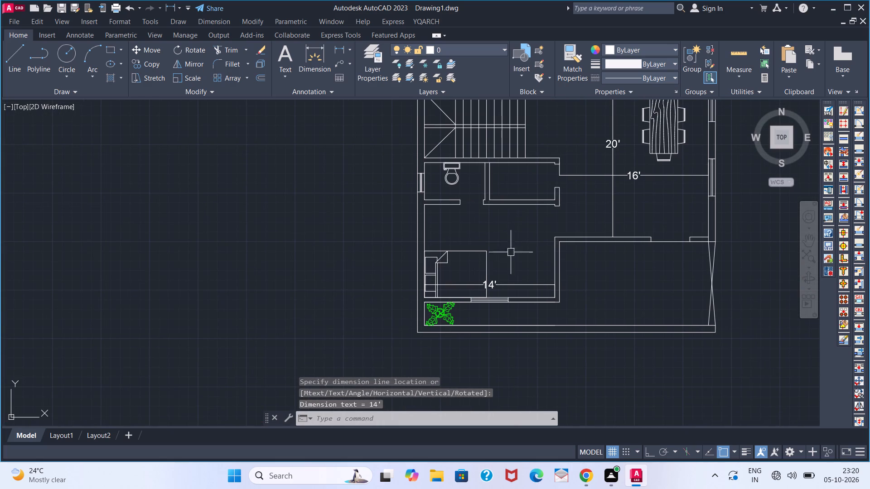
{"action": "key", "text": "space"}
{"action": "left_click", "coordinate": [423, 203]}
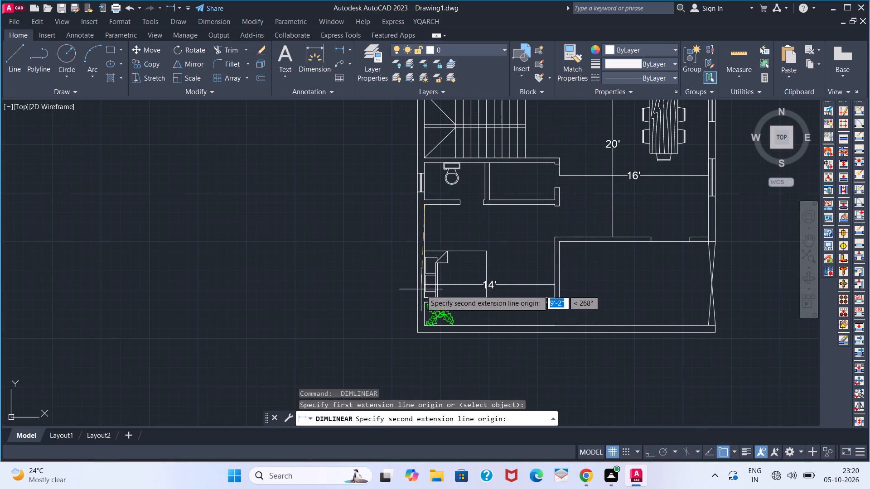
{"action": "scroll", "coordinate": [421, 290], "scroll_direction": "up", "scroll_amount": 2}
{"action": "left_click", "coordinate": [423, 306]}
{"action": "left_click", "coordinate": [469, 298]}
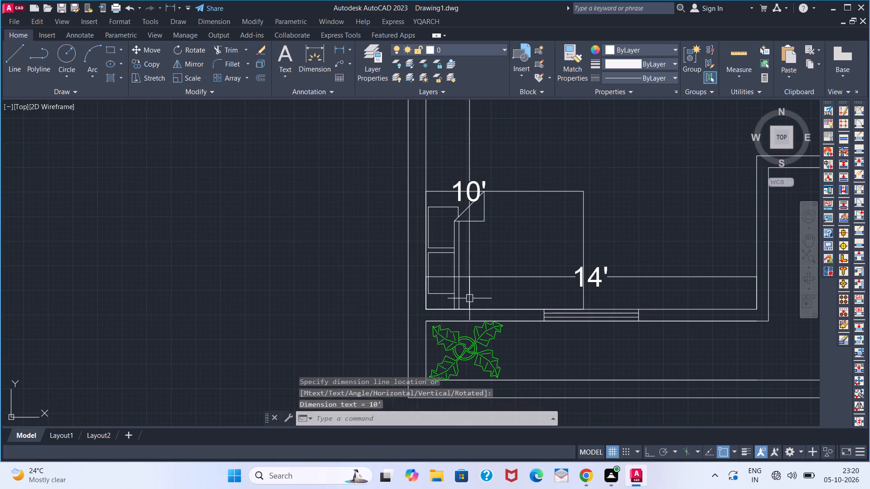
Add linear dimensions inside the bathroom south of the stairs for its depth by the west wall and its width below the north wall.
{"action": "middle_click_drag", "start_coordinate": [538, 230], "coordinate": [442, 320]}
{"action": "scroll", "coordinate": [448, 310], "scroll_direction": "down", "scroll_amount": 2}
{"action": "key", "text": "space"}
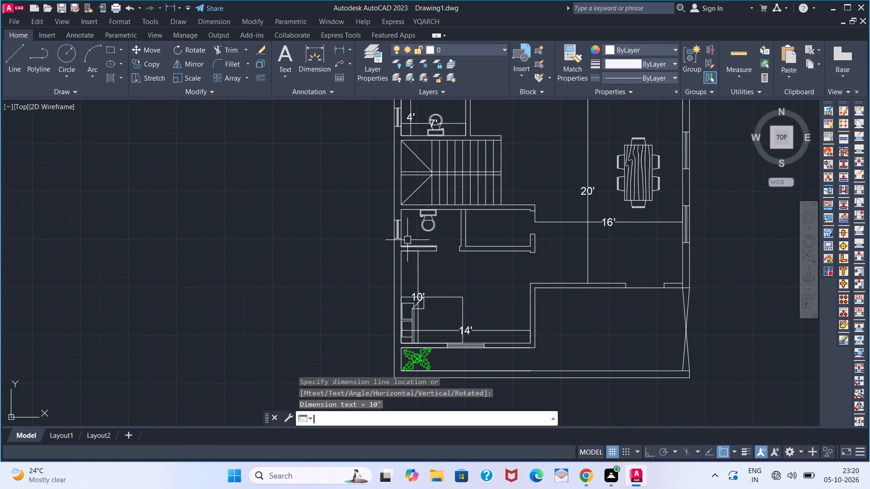
{"action": "scroll", "coordinate": [404, 241], "scroll_direction": "up", "scroll_amount": 2}
{"action": "left_click", "coordinate": [398, 251]}
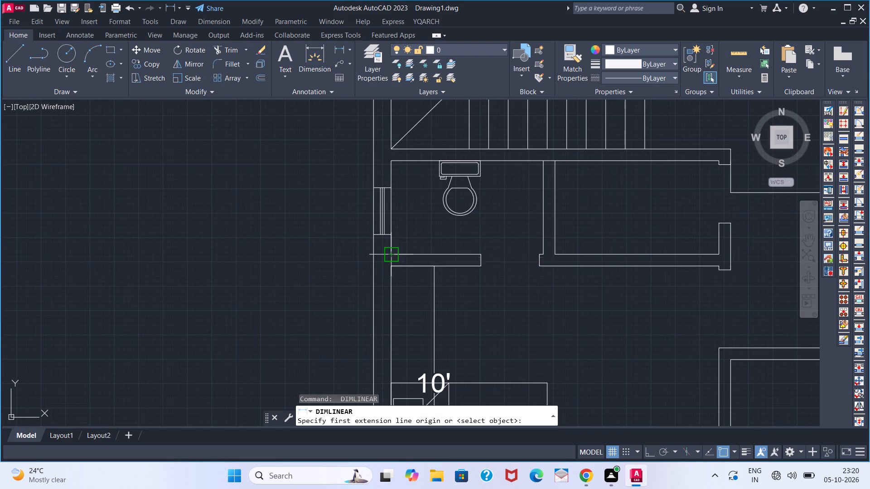
{"action": "left_click", "coordinate": [394, 163]}
{"action": "left_click", "coordinate": [405, 168]}
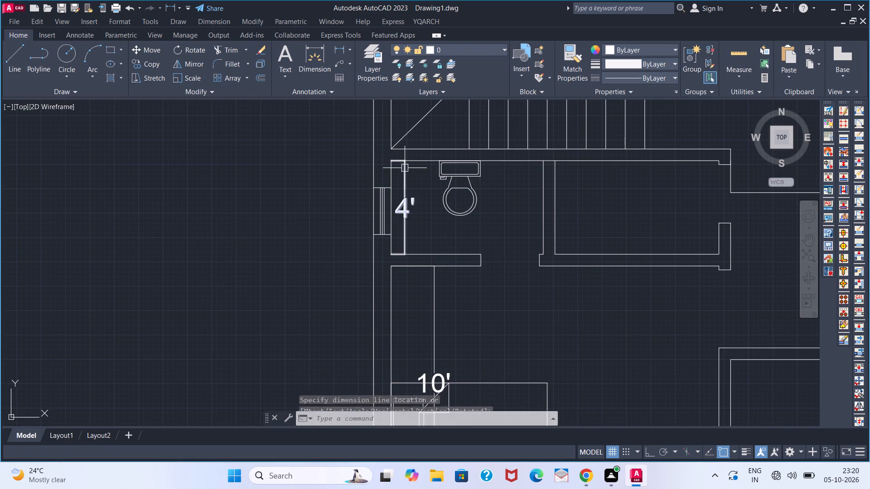
{"action": "key", "text": "space"}
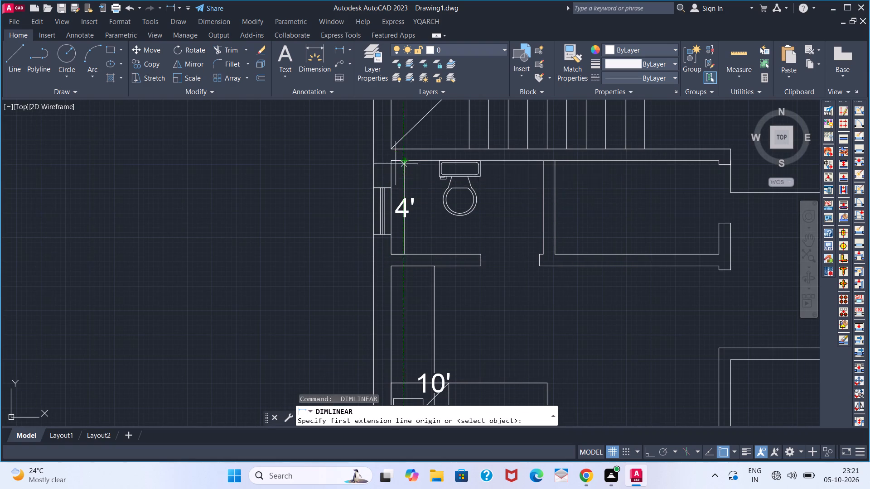
{"action": "left_click", "coordinate": [392, 162]}
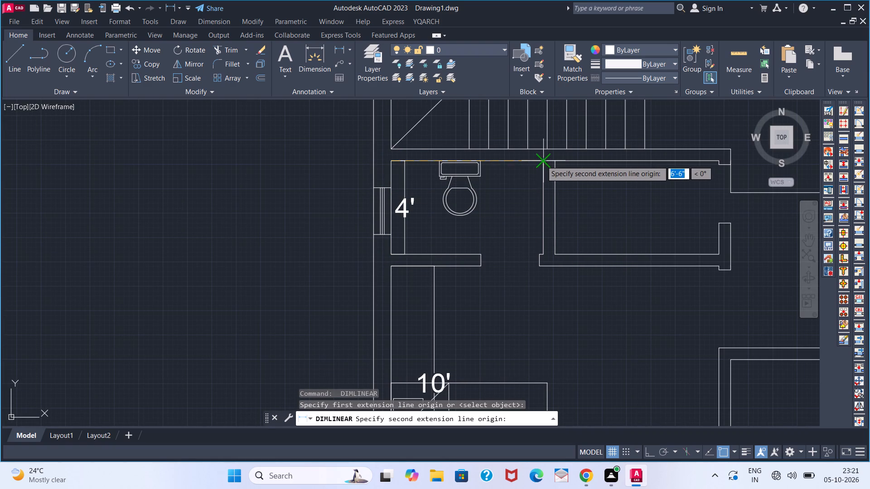
{"action": "left_click", "coordinate": [541, 161]}
{"action": "left_click", "coordinate": [528, 177]}
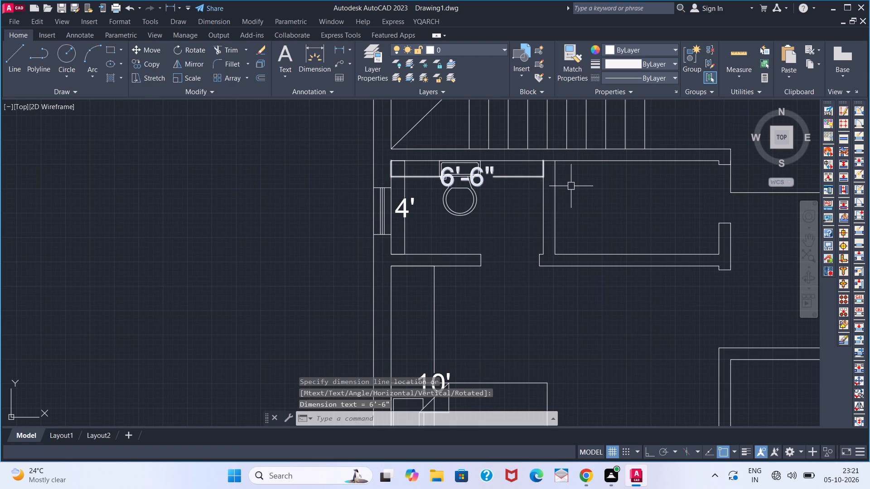
Copy the toilet from the bathroom south of the stairs about 5'-6" east into the adjoining small room.
{"action": "left_click", "coordinate": [476, 199]}
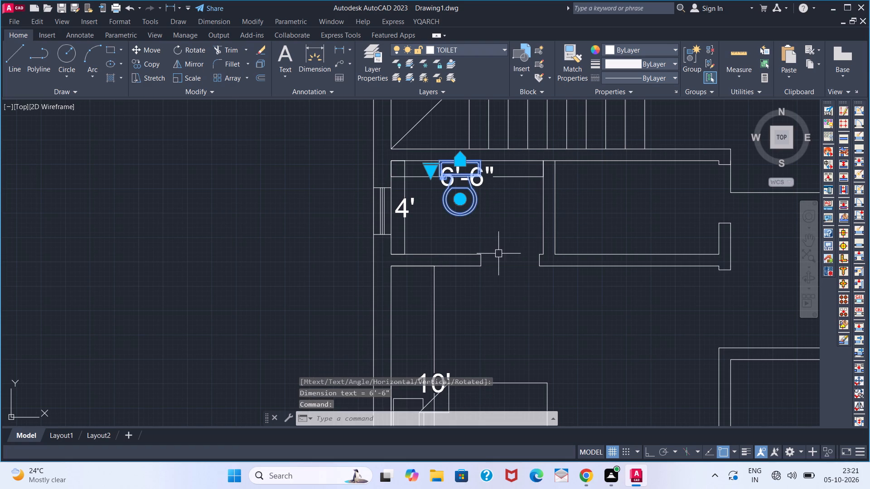
{"action": "type", "text": "CO"}
{"action": "key", "text": "Return"}
{"action": "left_click", "coordinate": [469, 214]}
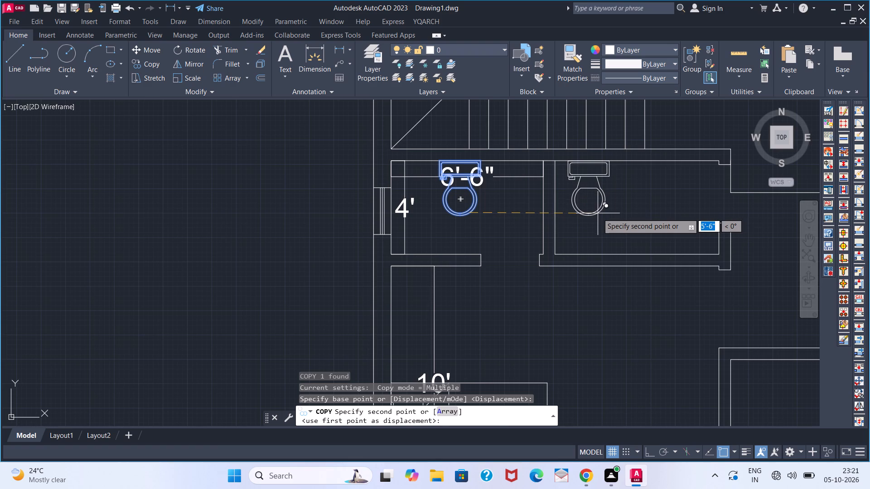
{"action": "left_click", "coordinate": [598, 213]}
{"action": "key", "text": "Escape"}
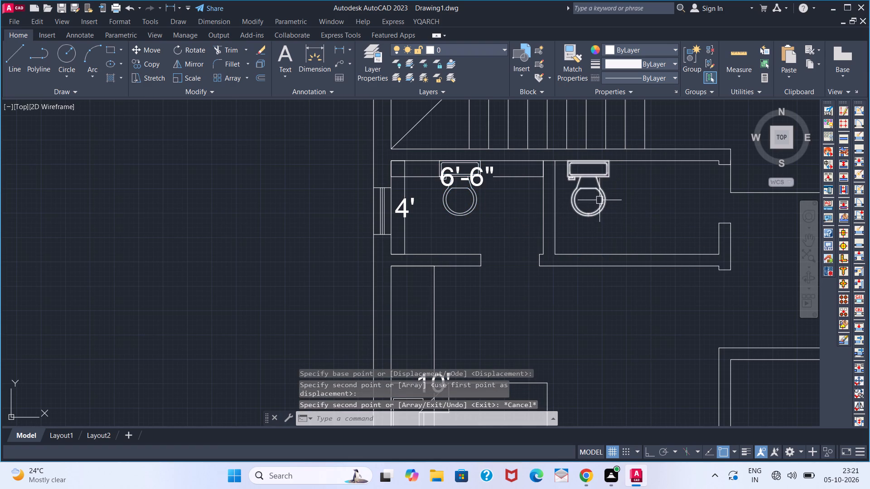
Make TOILET the current layer.
{"action": "left_click", "coordinate": [478, 52]}
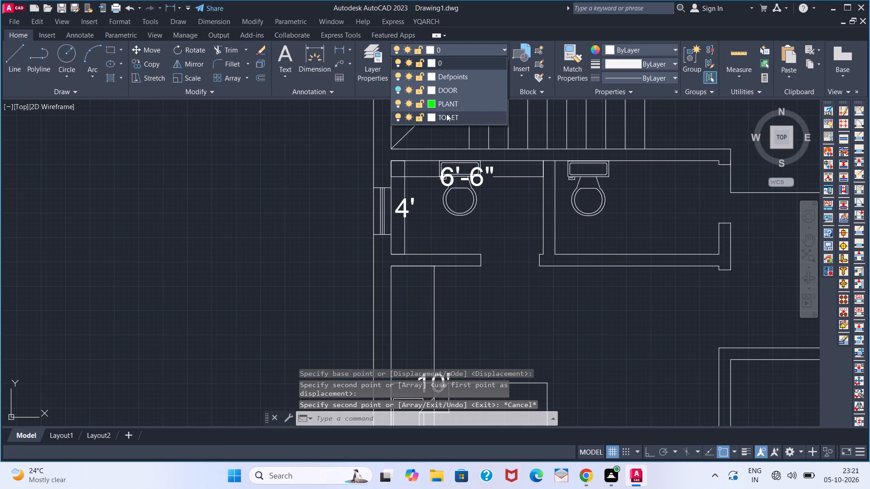
{"action": "left_click", "coordinate": [447, 114]}
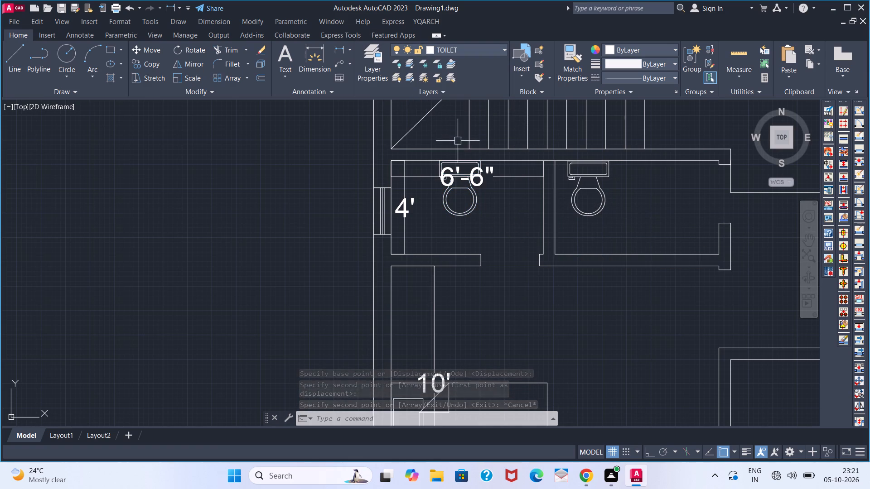
{"action": "key", "text": "Escape"}
{"action": "left_click", "coordinate": [590, 197]}
{"action": "left_click", "coordinate": [577, 191]}
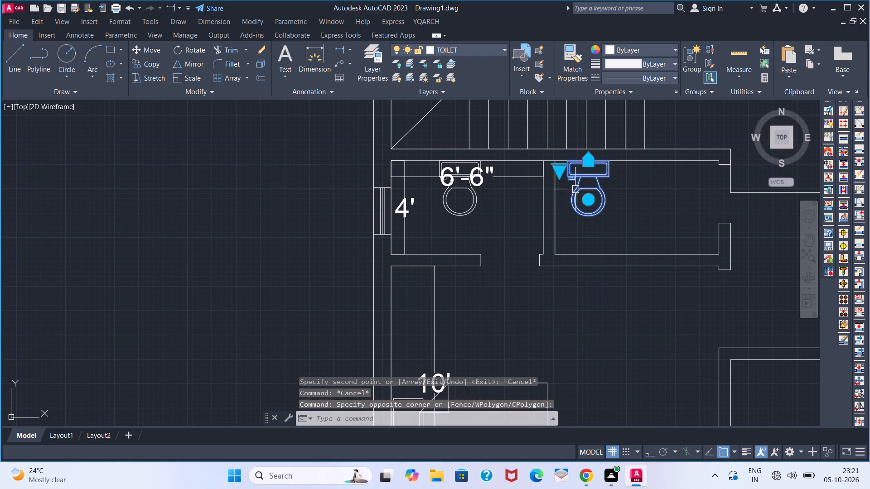
{"action": "key", "text": "Escape"}
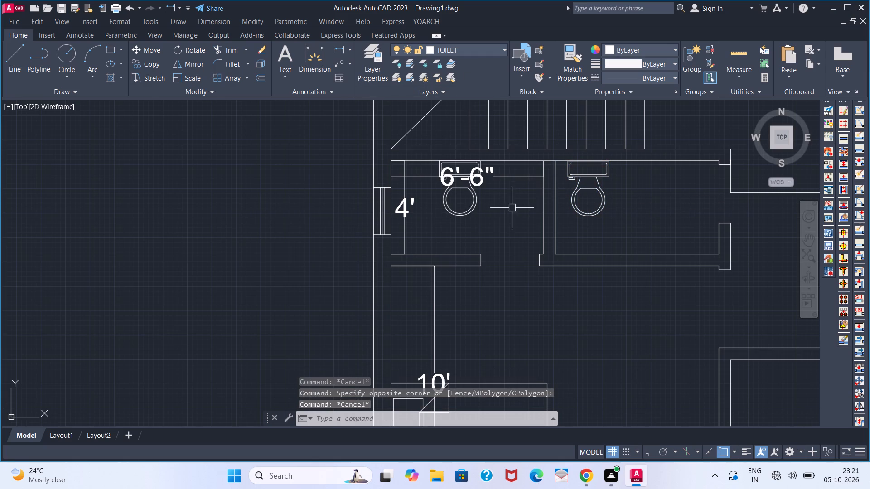
Trim the wall line crossing the head of the partition between the two small toilet rooms south of the stairs.
{"action": "type", "text": "TR"}
{"action": "key", "text": "space"}
{"action": "left_click", "coordinate": [550, 161]}
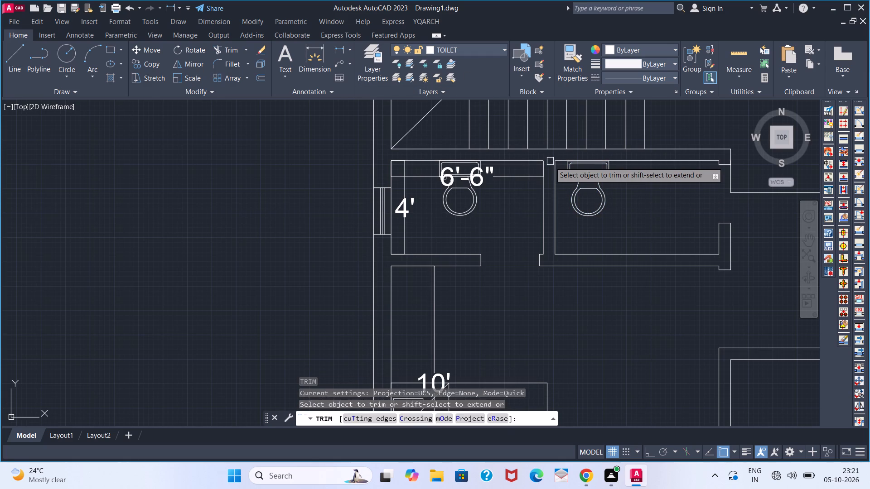
{"action": "key", "text": "space"}
Create a new layer named CAR.
{"action": "scroll", "coordinate": [551, 258], "scroll_direction": "down", "scroll_amount": 2}
{"action": "middle_click_drag", "start_coordinate": [572, 262], "coordinate": [415, 217]}
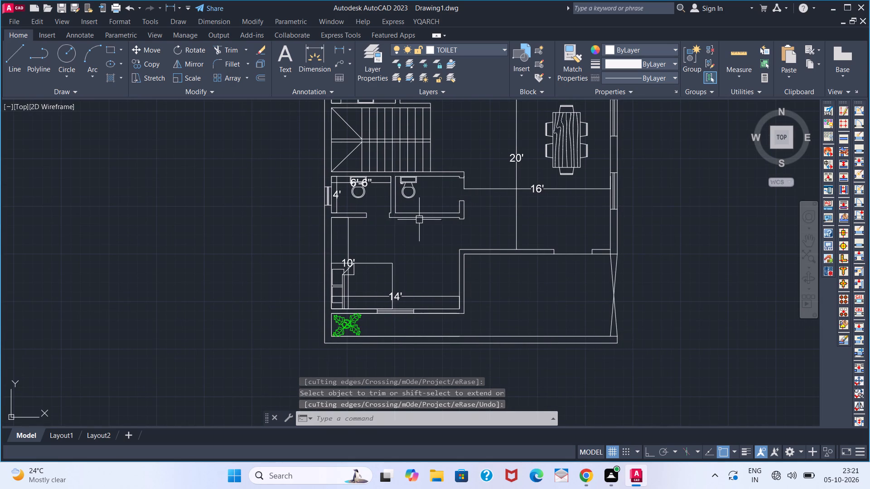
{"action": "middle_click_drag", "start_coordinate": [475, 200], "coordinate": [441, 253]}
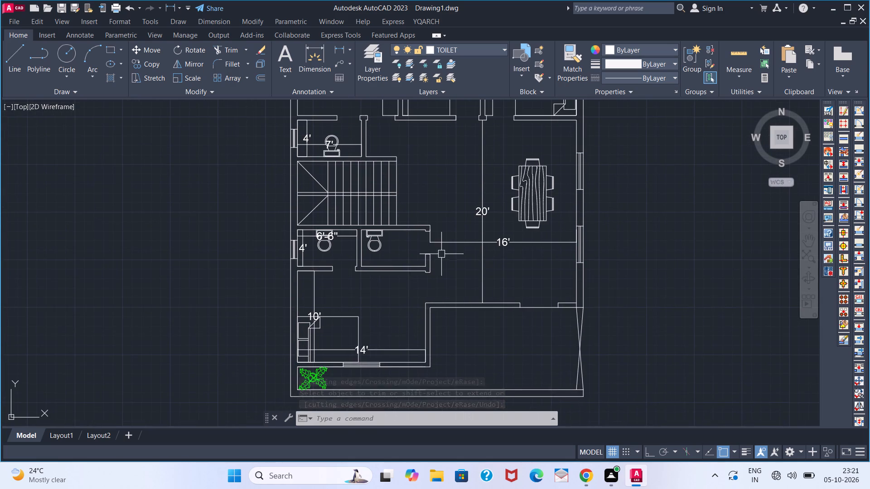
{"action": "middle_click_drag", "start_coordinate": [430, 292], "coordinate": [427, 285]}
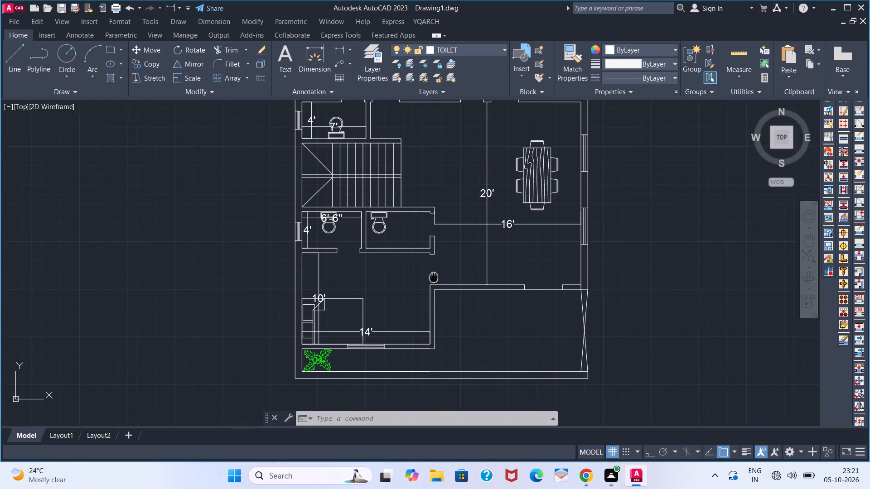
{"action": "middle_click_drag", "start_coordinate": [427, 285], "coordinate": [413, 309]}
{"action": "middle_click_drag", "start_coordinate": [412, 257], "coordinate": [408, 330]}
{"action": "middle_click_drag", "start_coordinate": [403, 266], "coordinate": [411, 295]}
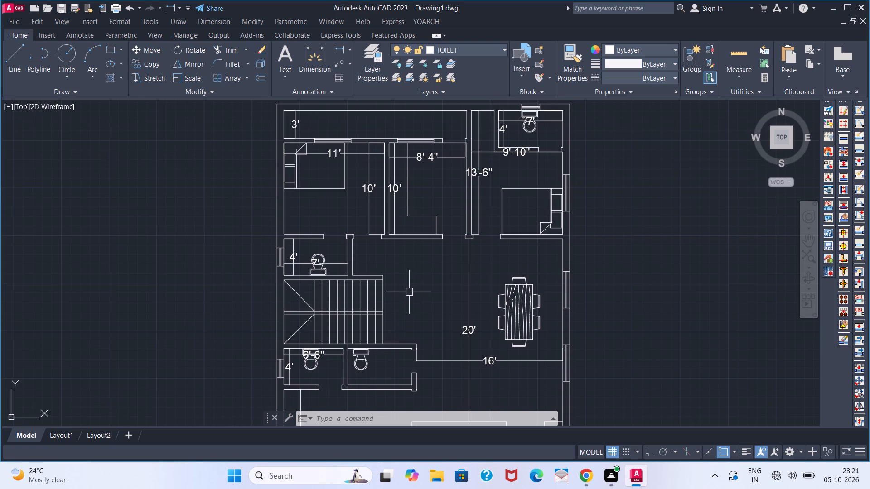
{"action": "left_click", "coordinate": [374, 66]}
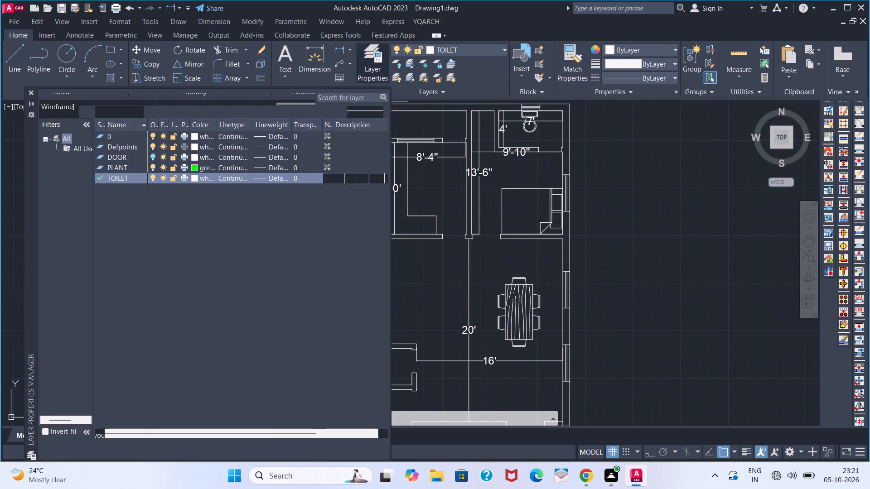
{"action": "left_click", "coordinate": [102, 107]}
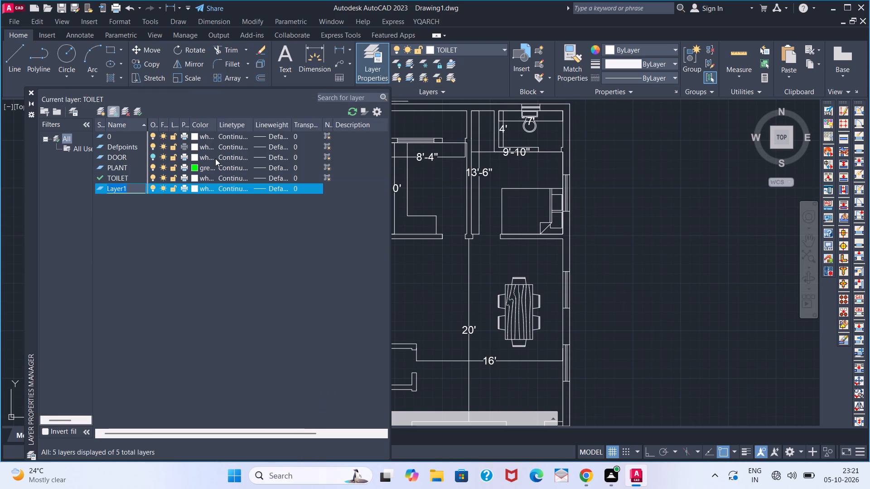
{"action": "type", "text": "CAR"}
{"action": "key", "text": "Return"}
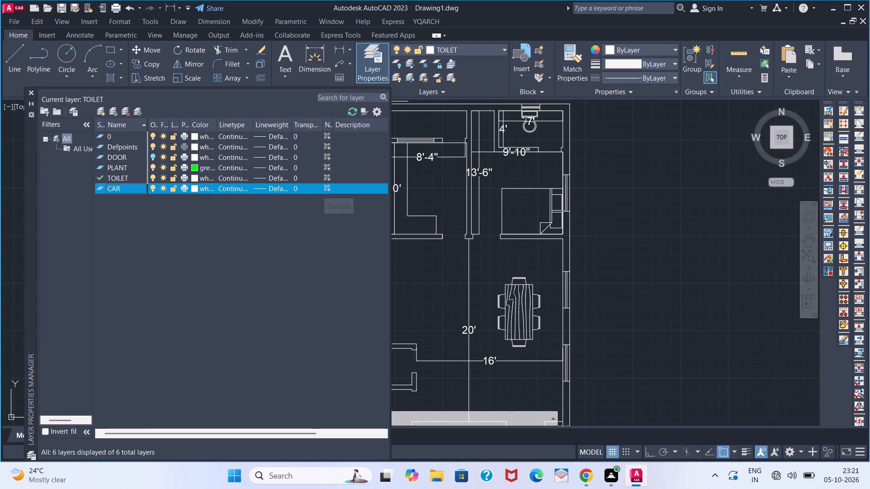
{"action": "left_click", "coordinate": [677, 129]}
{"action": "left_click", "coordinate": [631, 153]}
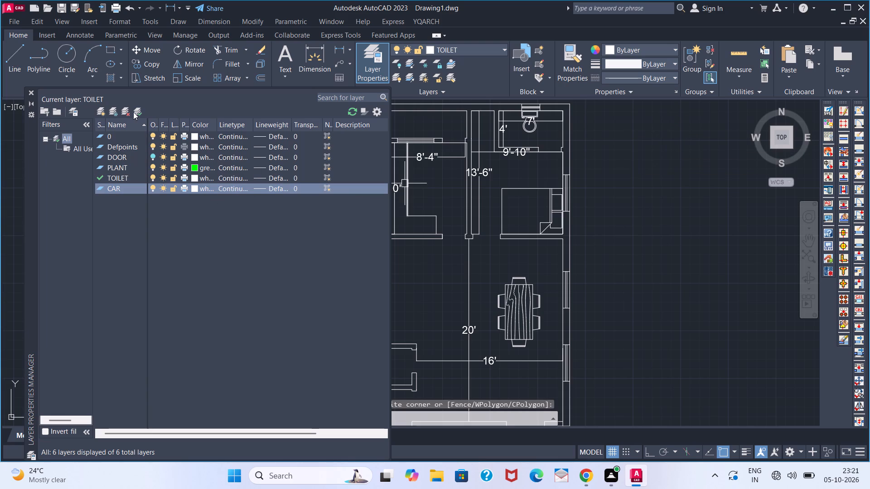
{"action": "left_click", "coordinate": [32, 91]}
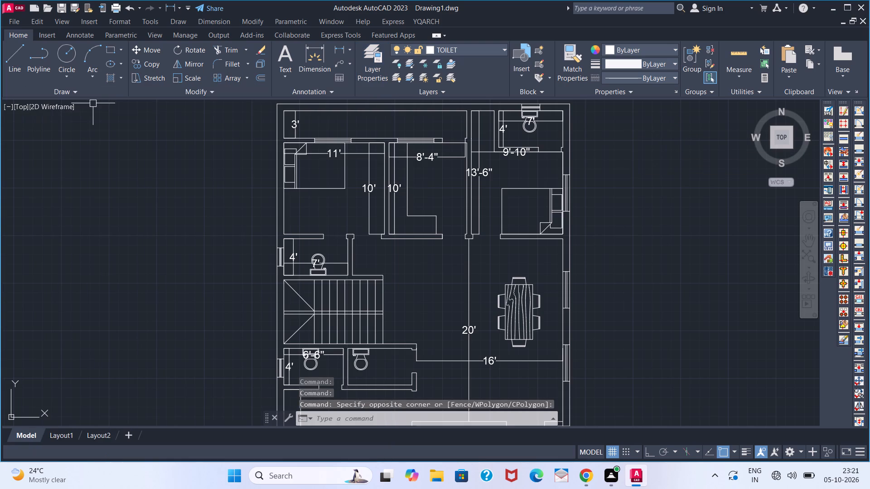
Insert the Vehicles - Imperial block from the architectural samples in the empty space east of the house.
{"action": "key", "text": "ctrl+2"}
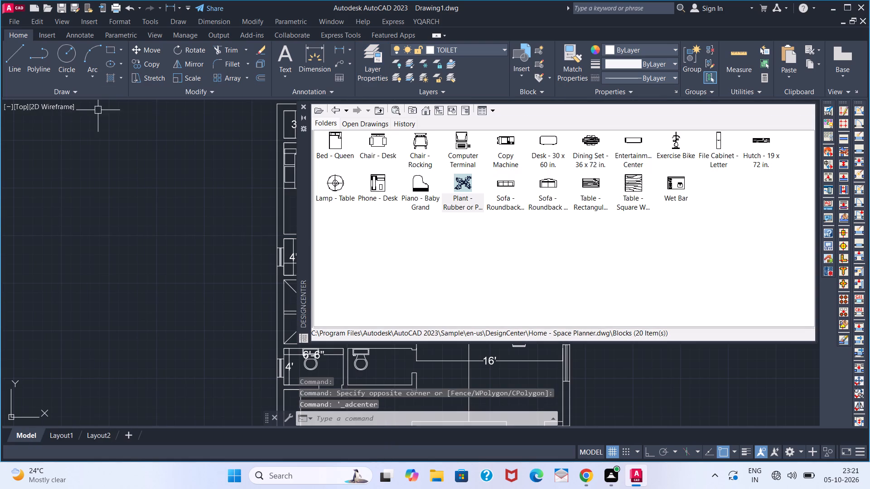
{"action": "left_click", "coordinate": [304, 105]}
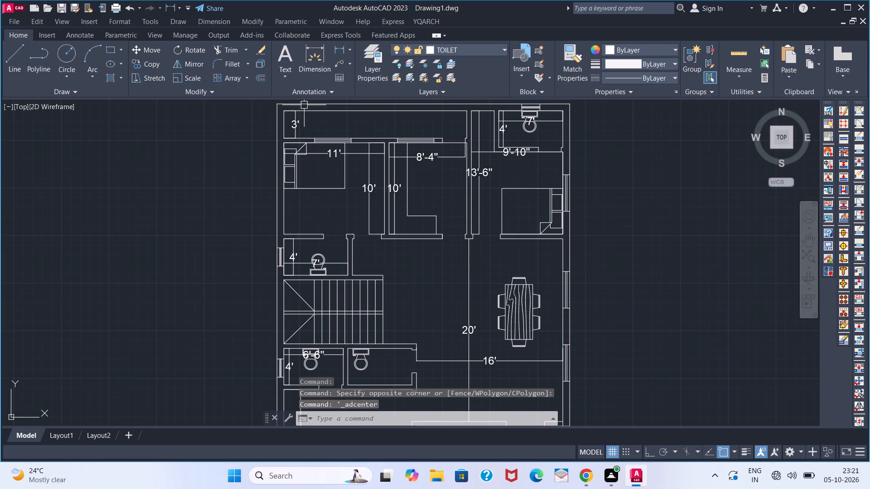
{"action": "key", "text": "ctrl+3"}
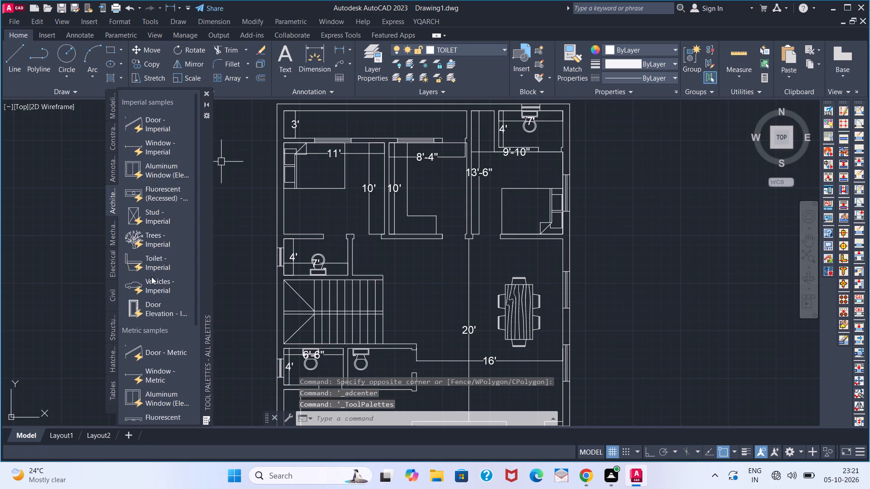
{"action": "left_click", "coordinate": [152, 282]}
{"action": "left_click", "coordinate": [640, 286]}
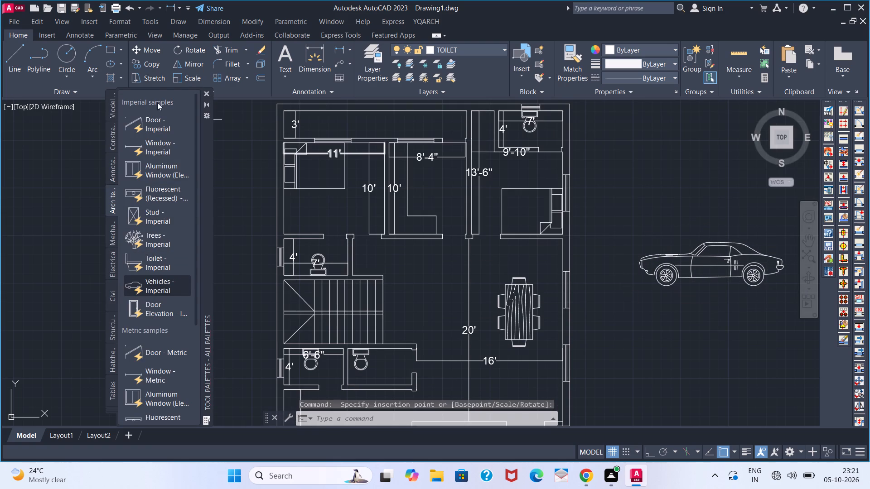
{"action": "left_click", "coordinate": [204, 94]}
Switch the inserted vehicle block to the Sports Car (Top) view.
{"action": "scroll", "coordinate": [348, 151], "scroll_direction": "down", "scroll_amount": 1}
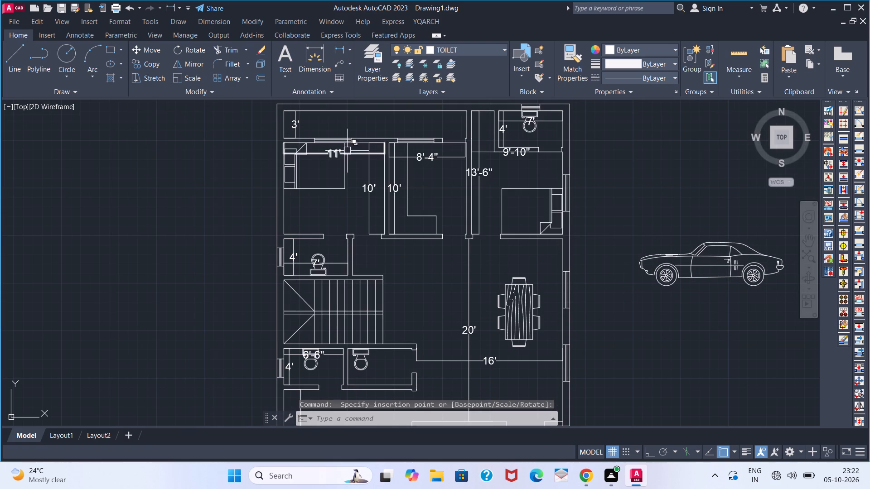
{"action": "scroll", "coordinate": [349, 151], "scroll_direction": "down", "scroll_amount": 2}
{"action": "middle_click_drag", "start_coordinate": [437, 173], "coordinate": [343, 113]}
{"action": "scroll", "coordinate": [352, 124], "scroll_direction": "up", "scroll_amount": 1}
{"action": "left_click", "coordinate": [352, 124]}
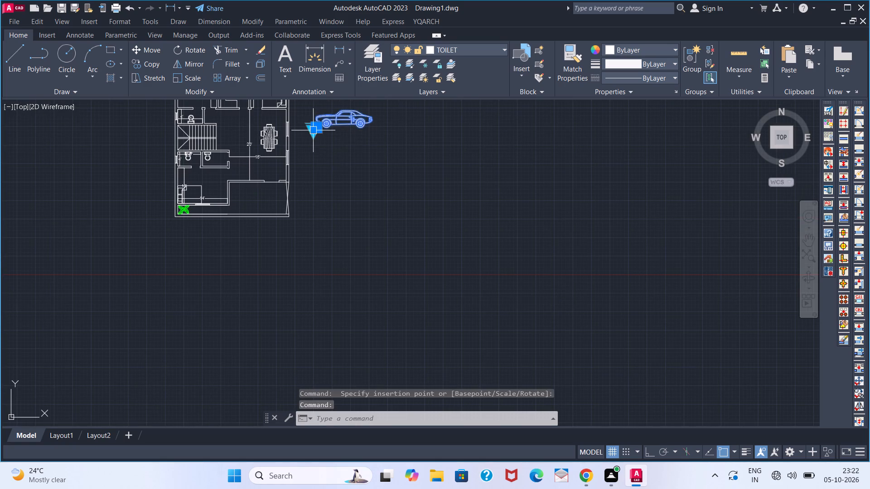
{"action": "scroll", "coordinate": [313, 136], "scroll_direction": "up", "scroll_amount": 3}
{"action": "left_click", "coordinate": [307, 120]}
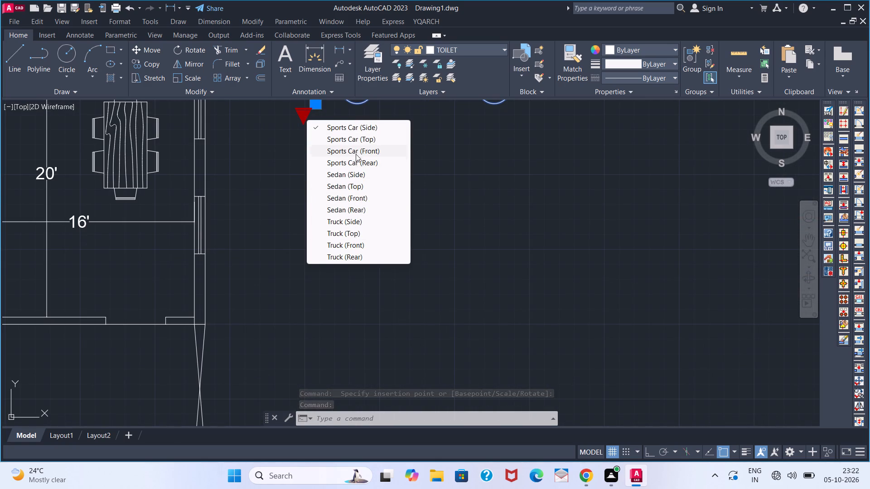
{"action": "left_click", "coordinate": [358, 142]}
Scale the top-view sports car down freehand, using its front end as the base point.
{"action": "scroll", "coordinate": [359, 147], "scroll_direction": "down", "scroll_amount": 2}
{"action": "type", "text": "SC"}
{"action": "key", "text": "space"}
{"action": "scroll", "coordinate": [342, 122], "scroll_direction": "up", "scroll_amount": 2}
{"action": "left_click", "coordinate": [341, 139]}
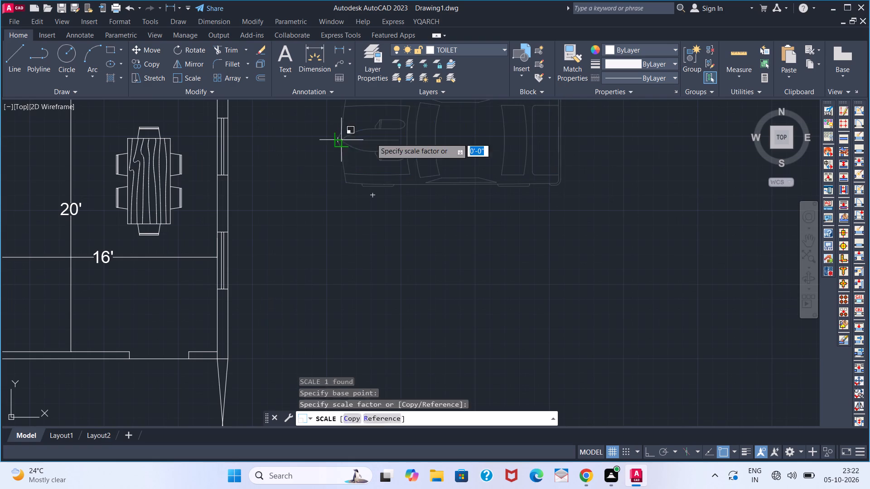
{"action": "left_click", "coordinate": [424, 143]}
{"action": "key", "text": "space"}
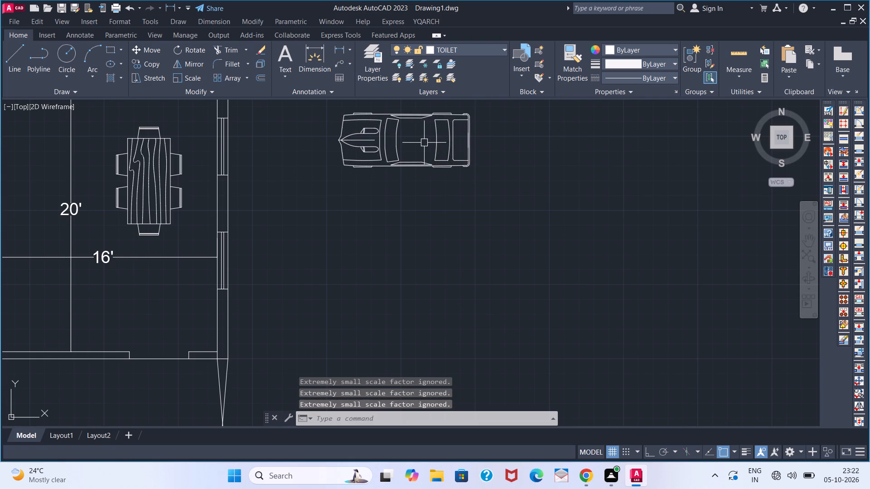
{"action": "key", "text": "Escape"}
{"action": "scroll", "coordinate": [423, 141], "scroll_direction": "down", "scroll_amount": 3}
Move the sports car into the open parking area east of the southwest bedroom.
{"action": "left_click", "coordinate": [421, 136]}
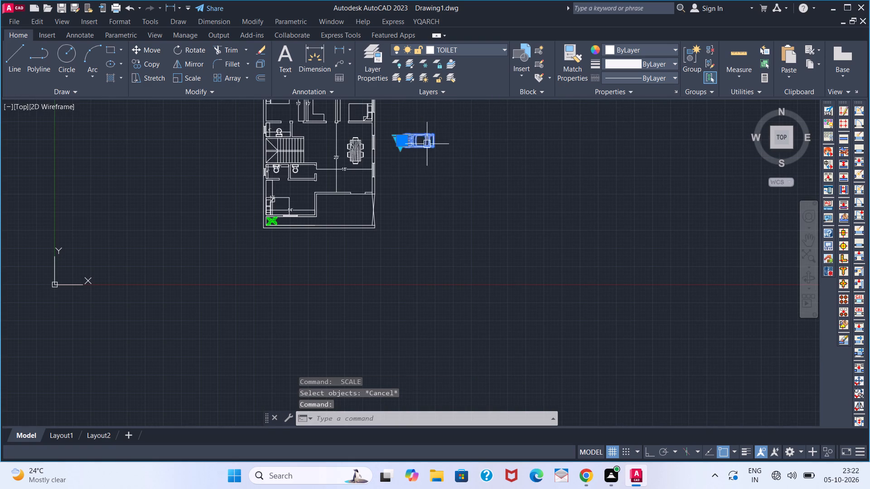
{"action": "key", "text": "m"}
{"action": "key", "text": "Return"}
{"action": "left_click", "coordinate": [419, 142]}
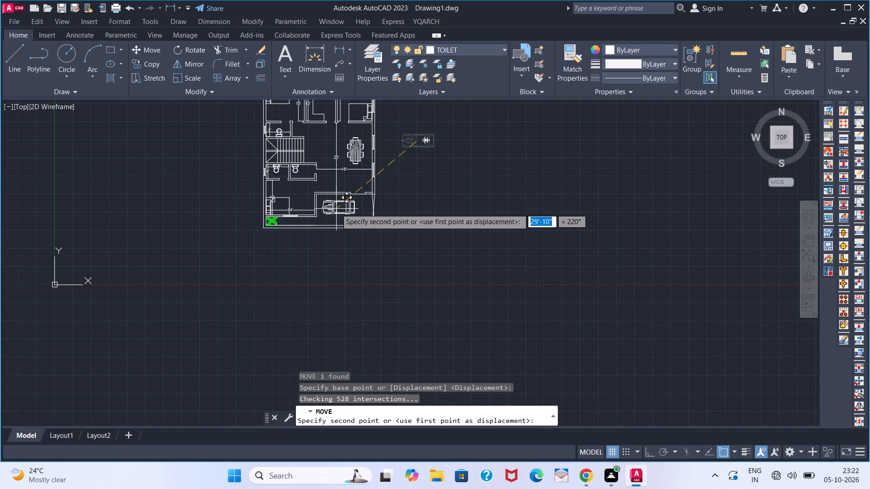
{"action": "scroll", "coordinate": [337, 213], "scroll_direction": "up", "scroll_amount": 2}
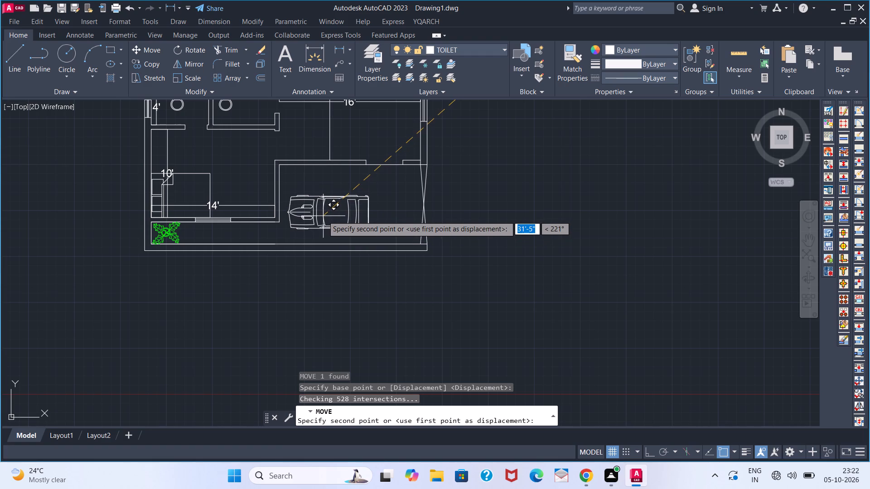
{"action": "left_click", "coordinate": [322, 216]}
{"action": "key", "text": "space"}
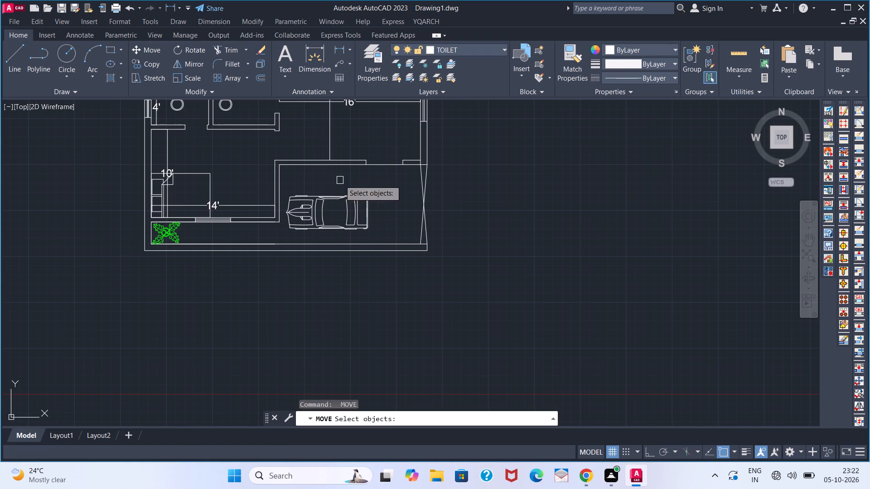
{"action": "key", "text": "space"}
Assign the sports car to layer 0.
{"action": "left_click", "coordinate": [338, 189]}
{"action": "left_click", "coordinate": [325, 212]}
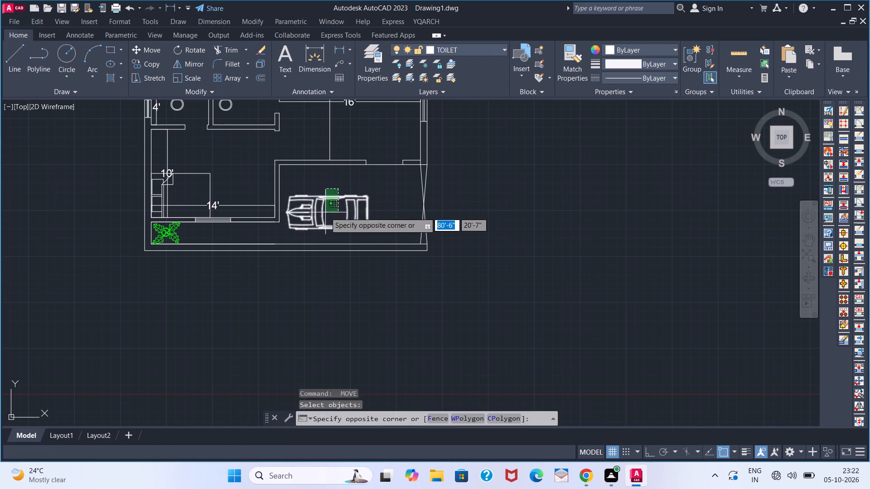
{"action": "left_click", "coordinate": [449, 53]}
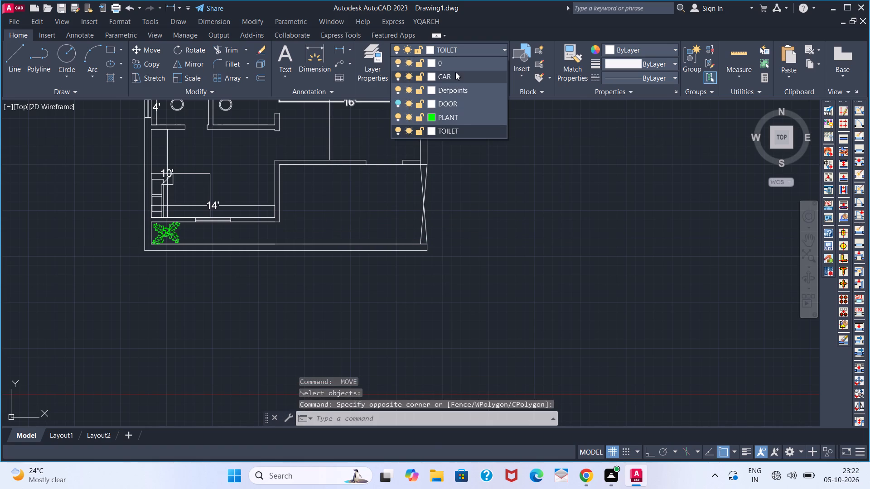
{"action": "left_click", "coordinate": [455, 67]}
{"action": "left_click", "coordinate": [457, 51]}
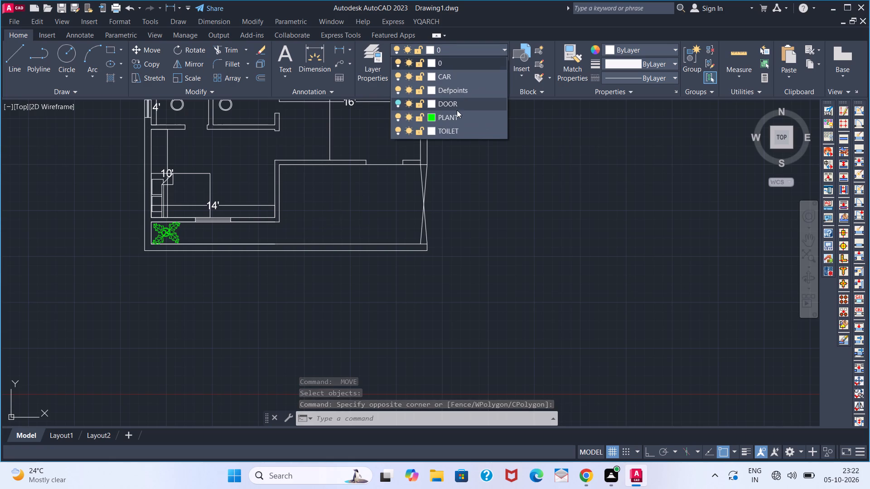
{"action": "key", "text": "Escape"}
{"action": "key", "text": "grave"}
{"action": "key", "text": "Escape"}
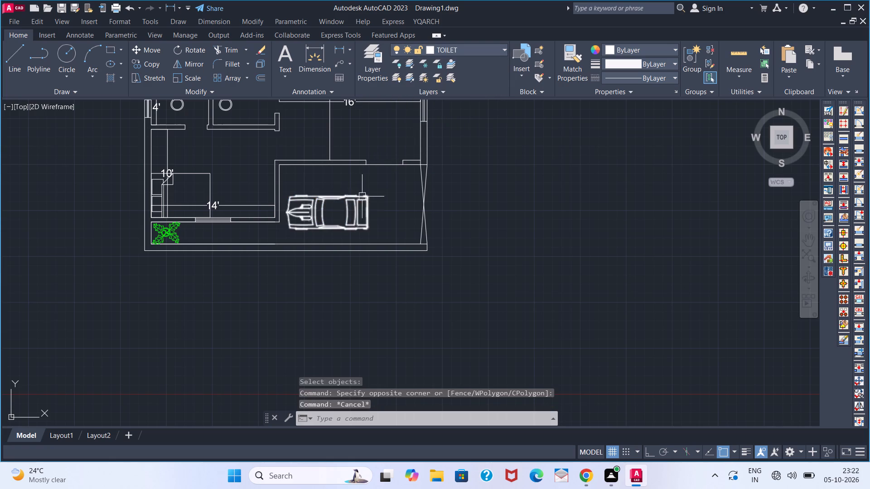
Assign the sports car in the parking area to the CAR layer.
{"action": "left_click", "coordinate": [345, 204]}
{"action": "left_click", "coordinate": [454, 45]}
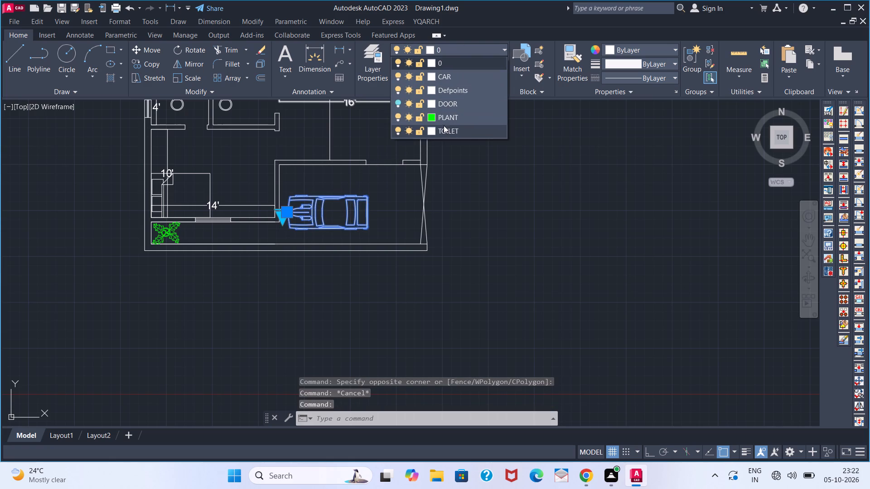
{"action": "left_click", "coordinate": [449, 78]}
{"action": "key", "text": "Escape"}
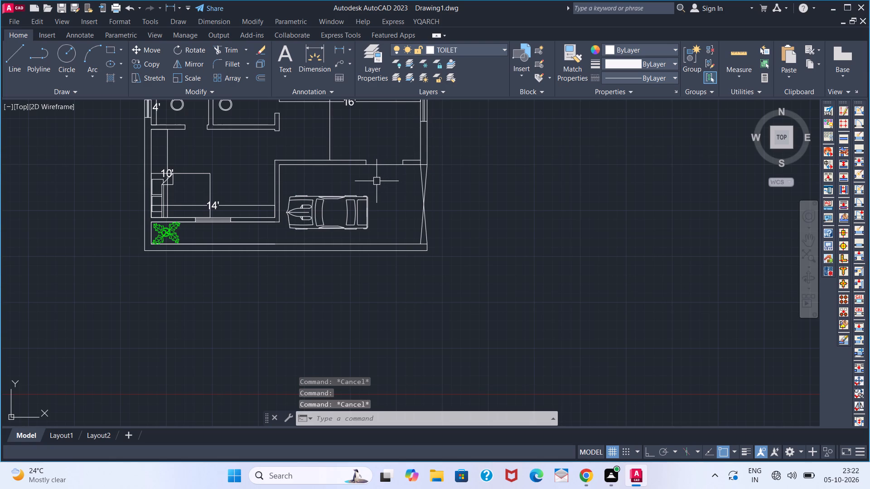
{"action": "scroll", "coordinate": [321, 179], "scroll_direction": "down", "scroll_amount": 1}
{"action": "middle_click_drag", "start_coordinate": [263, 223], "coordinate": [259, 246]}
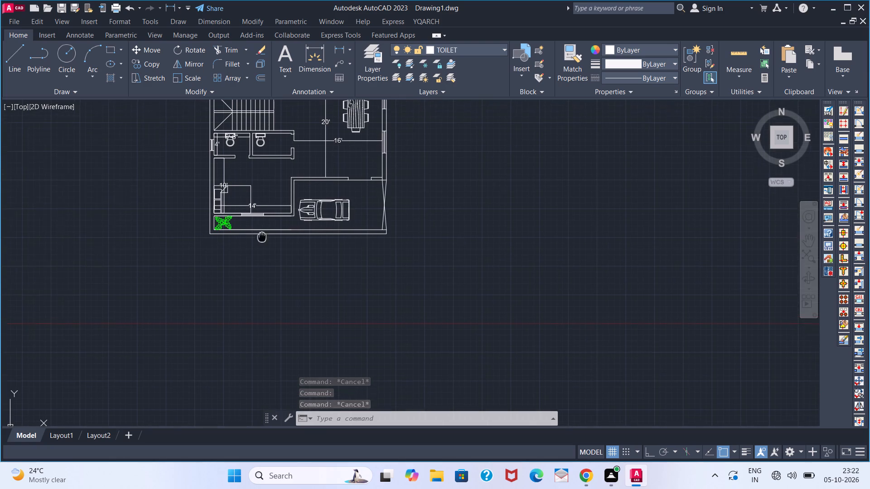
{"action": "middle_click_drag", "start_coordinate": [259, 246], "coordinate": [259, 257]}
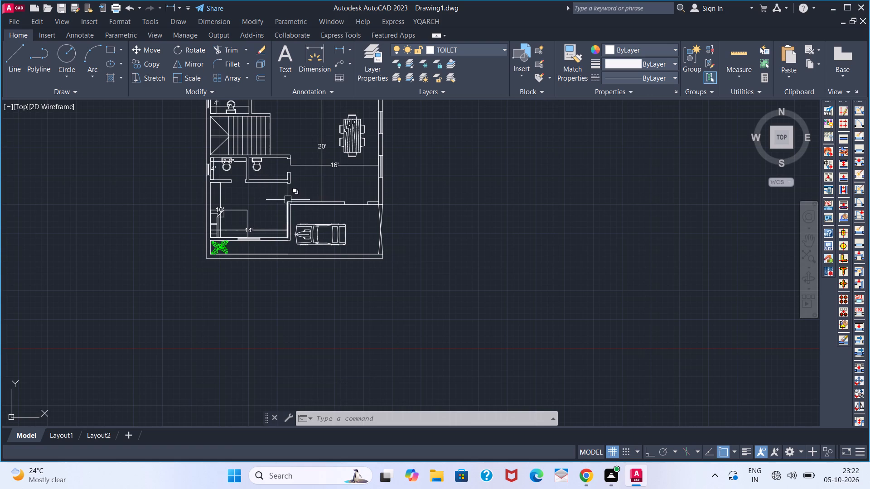
Add linear dimensions for the width and depth of the parking area around the sports car.
{"action": "scroll", "coordinate": [309, 213], "scroll_direction": "up", "scroll_amount": 1}
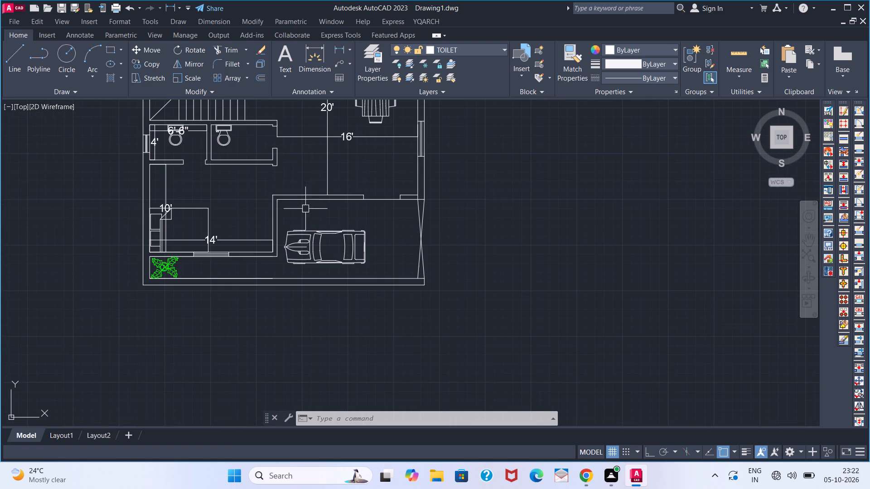
{"action": "left_click", "coordinate": [334, 47]}
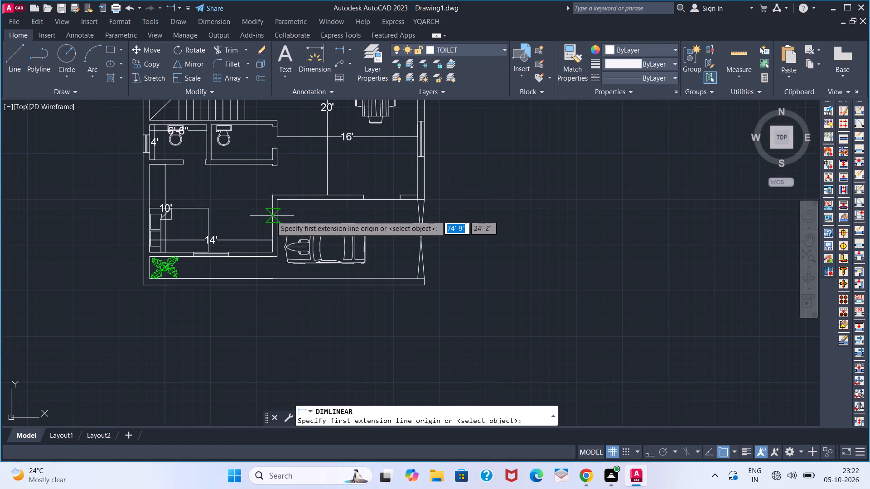
{"action": "left_click", "coordinate": [280, 203]}
{"action": "scroll", "coordinate": [422, 201], "scroll_direction": "up", "scroll_amount": 3}
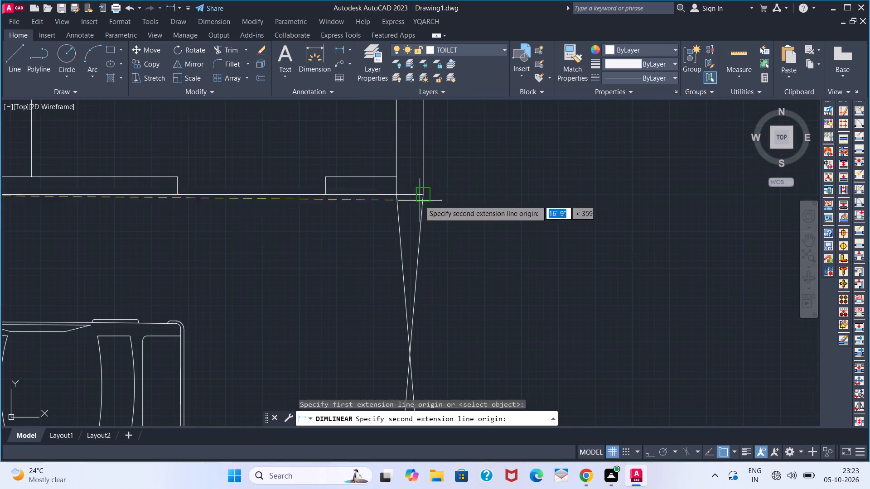
{"action": "left_click", "coordinate": [401, 196]}
{"action": "left_click", "coordinate": [380, 240]}
{"action": "scroll", "coordinate": [329, 244], "scroll_direction": "down", "scroll_amount": 2}
{"action": "middle_click_drag", "start_coordinate": [295, 244], "coordinate": [328, 222]}
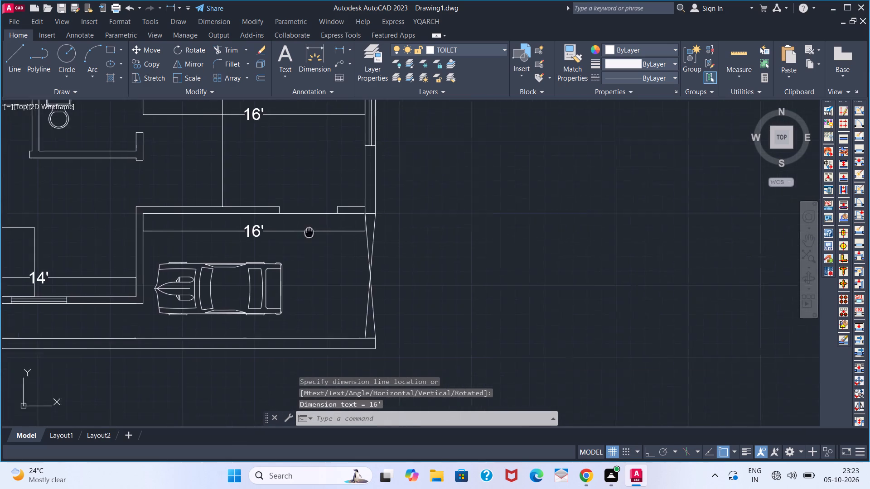
{"action": "middle_click_drag", "start_coordinate": [328, 222], "coordinate": [428, 189]}
{"action": "key", "text": "space"}
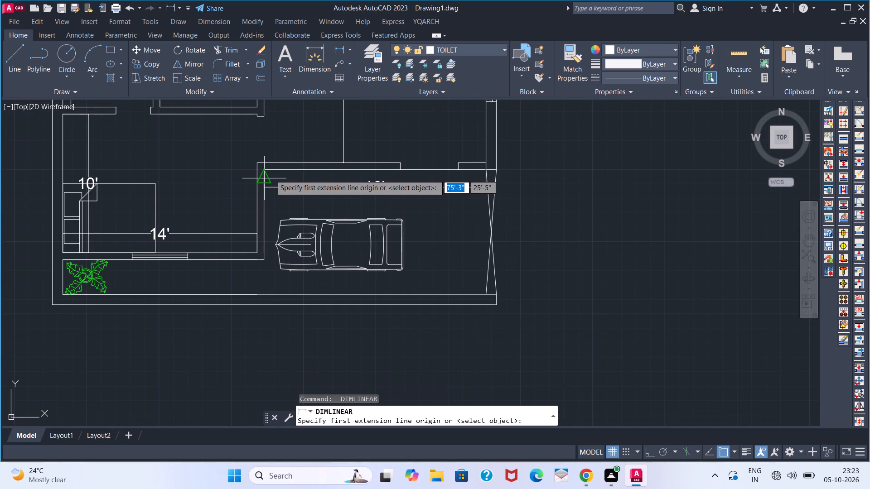
{"action": "left_click", "coordinate": [269, 171]}
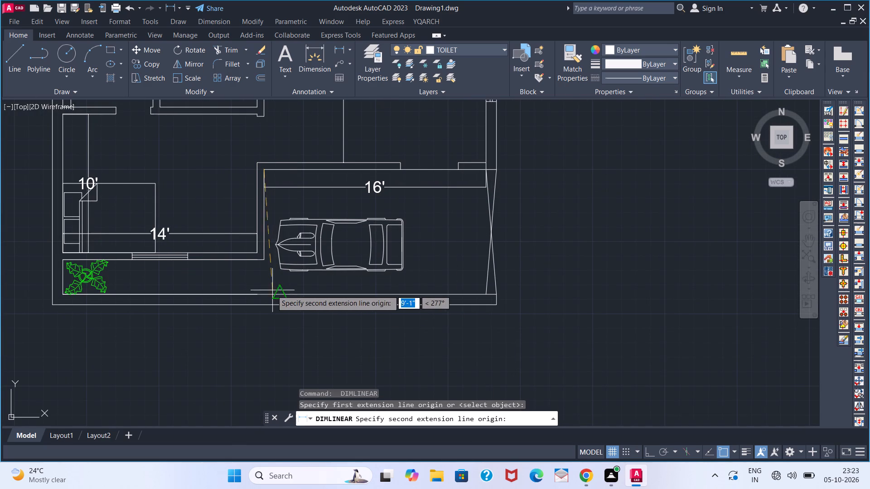
{"action": "left_click", "coordinate": [266, 289]}
{"action": "left_click", "coordinate": [275, 283]}
Add linear dimensions for the width and depth of the eastern toilet just south of the staircase.
{"action": "key", "text": "space"}
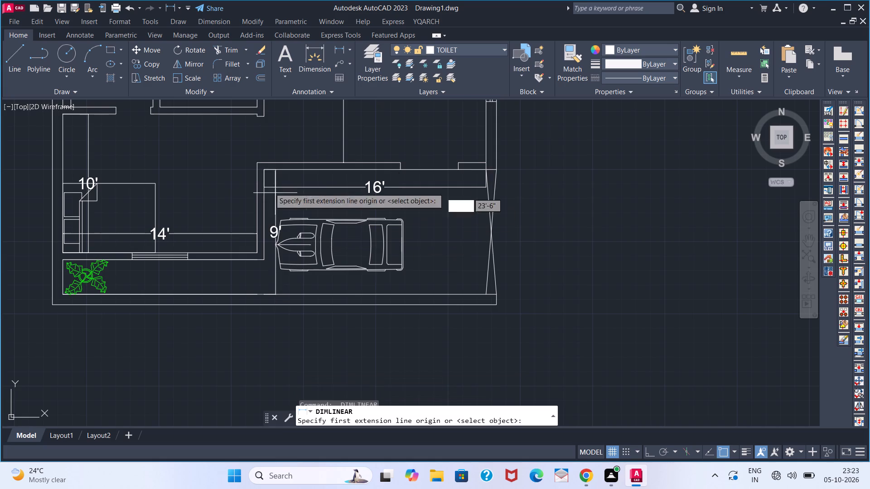
{"action": "middle_click_drag", "start_coordinate": [205, 159], "coordinate": [198, 216]}
{"action": "scroll", "coordinate": [198, 216], "scroll_direction": "down", "scroll_amount": 1}
{"action": "middle_click_drag", "start_coordinate": [198, 207], "coordinate": [194, 259]}
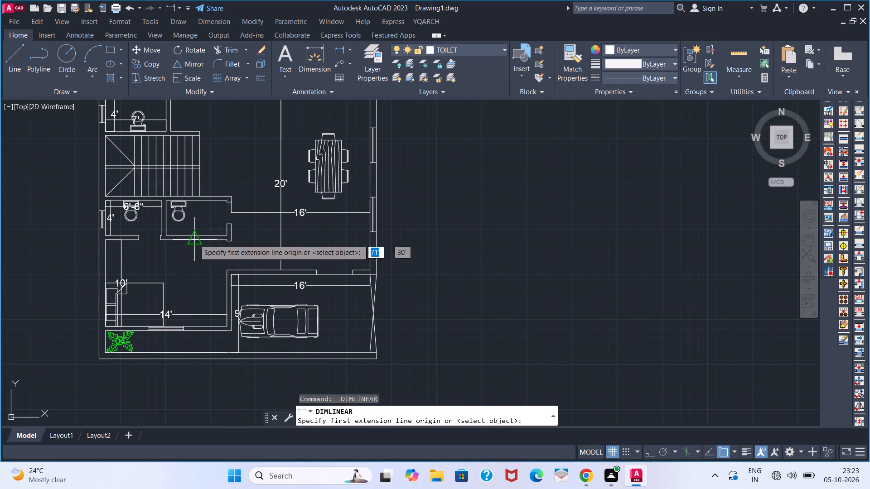
{"action": "scroll", "coordinate": [183, 223], "scroll_direction": "up", "scroll_amount": 2}
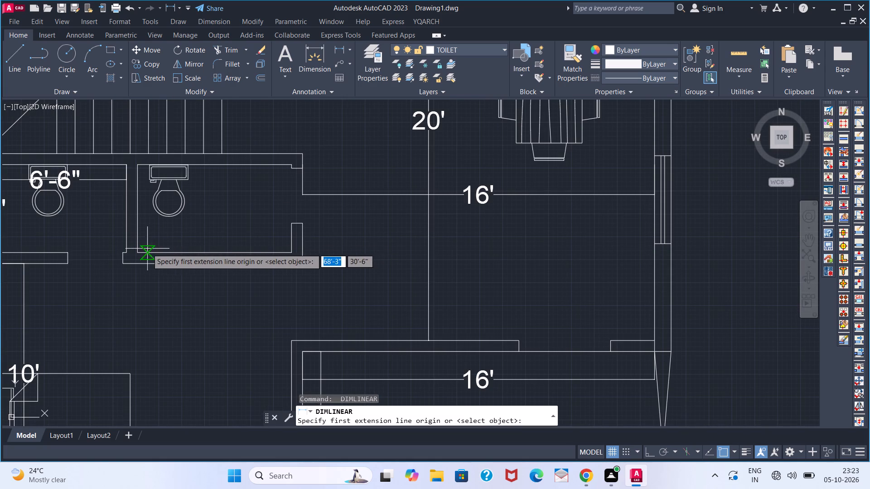
{"action": "left_click", "coordinate": [141, 251]}
{"action": "left_click", "coordinate": [287, 252]}
{"action": "left_click", "coordinate": [282, 232]}
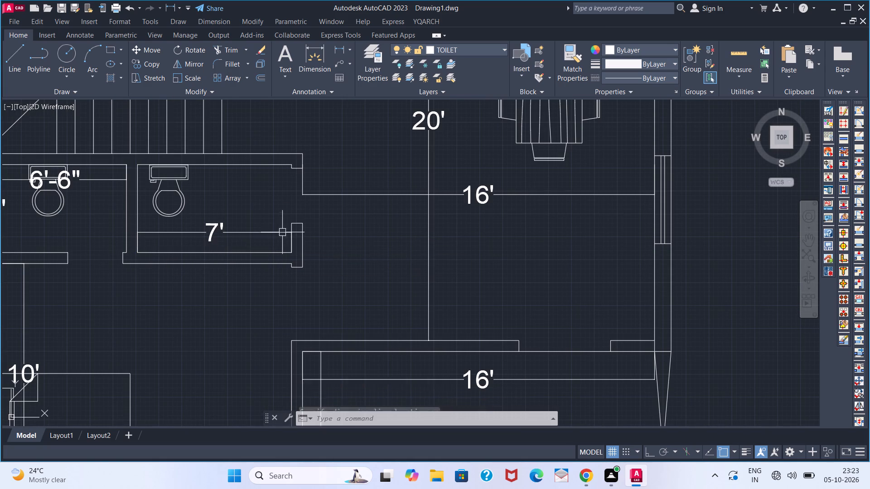
{"action": "key", "text": "space"}
{"action": "left_click", "coordinate": [142, 170]}
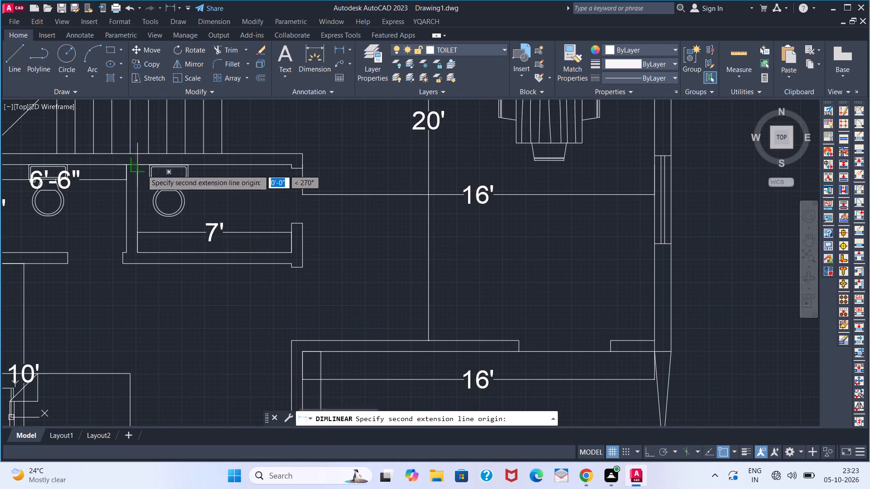
{"action": "left_click", "coordinate": [142, 249]}
{"action": "left_click", "coordinate": [150, 248]}
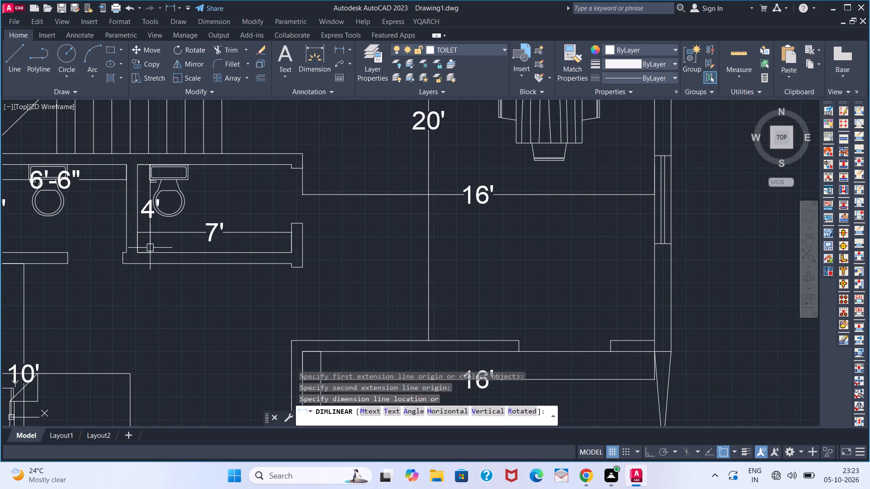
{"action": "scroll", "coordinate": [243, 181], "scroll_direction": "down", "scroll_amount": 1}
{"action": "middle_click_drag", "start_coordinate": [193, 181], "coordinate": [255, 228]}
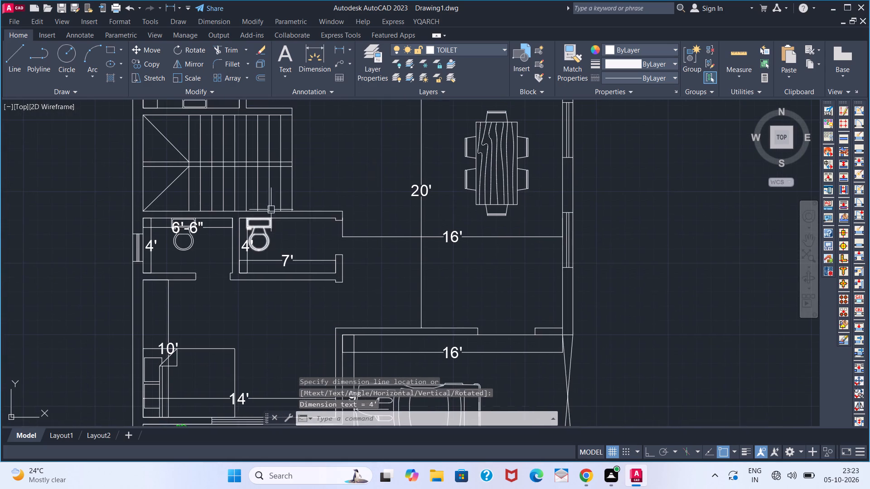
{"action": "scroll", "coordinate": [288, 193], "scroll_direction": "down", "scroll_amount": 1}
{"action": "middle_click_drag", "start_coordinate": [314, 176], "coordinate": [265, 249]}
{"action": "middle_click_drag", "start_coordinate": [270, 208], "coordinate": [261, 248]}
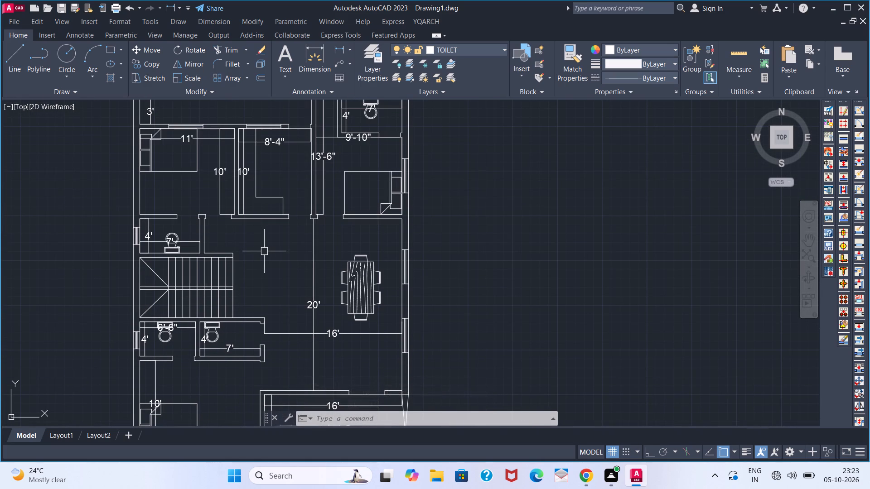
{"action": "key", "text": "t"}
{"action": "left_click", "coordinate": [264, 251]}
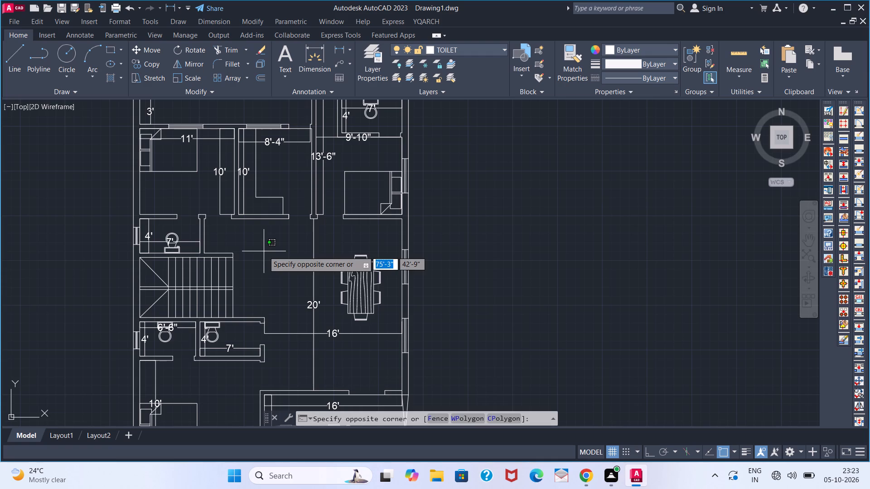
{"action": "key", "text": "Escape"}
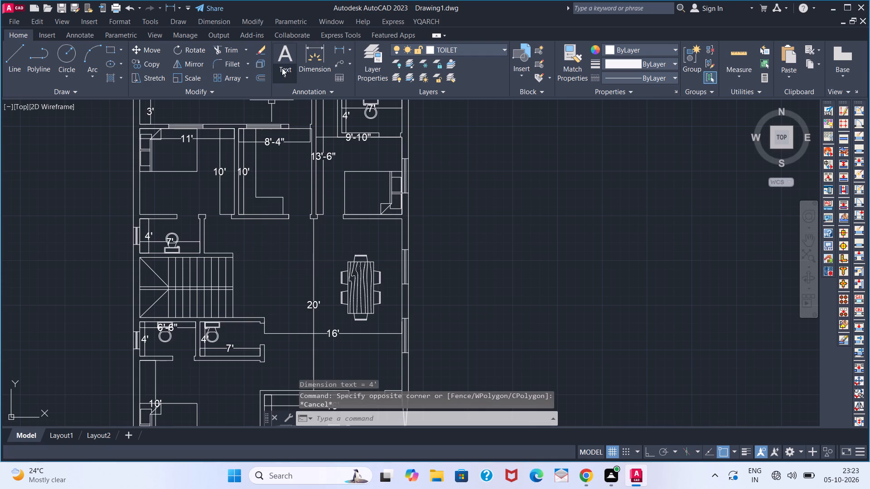
Place a multiline text label reading HALL, 10" high, in the open hall between the staircase and the dining table.
{"action": "type", "text": "T"}
{"action": "key", "text": "space"}
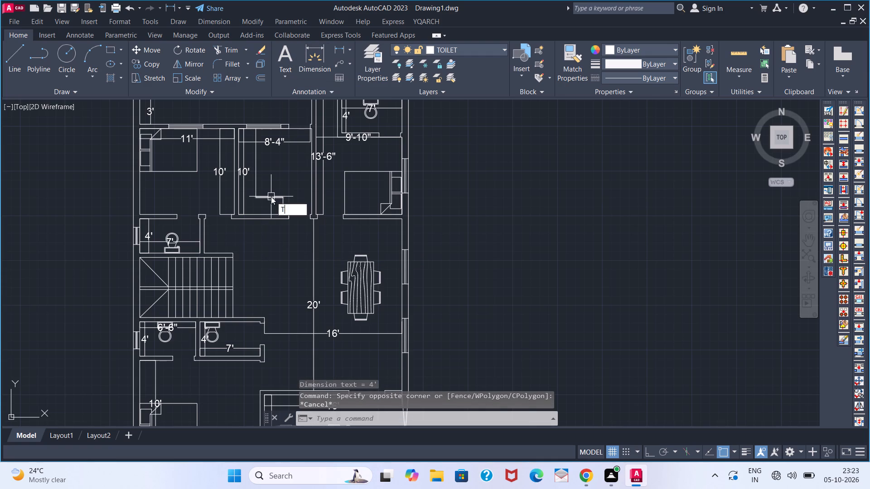
{"action": "left_click", "coordinate": [255, 244]}
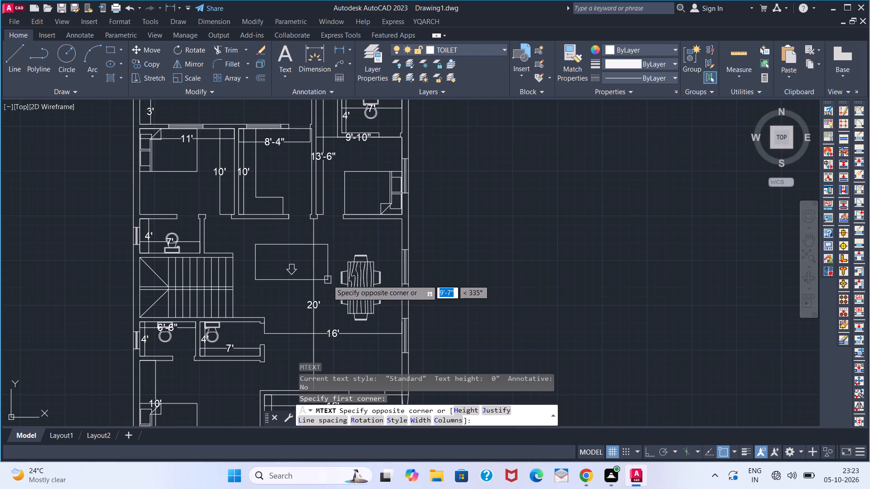
{"action": "left_click", "coordinate": [327, 280]}
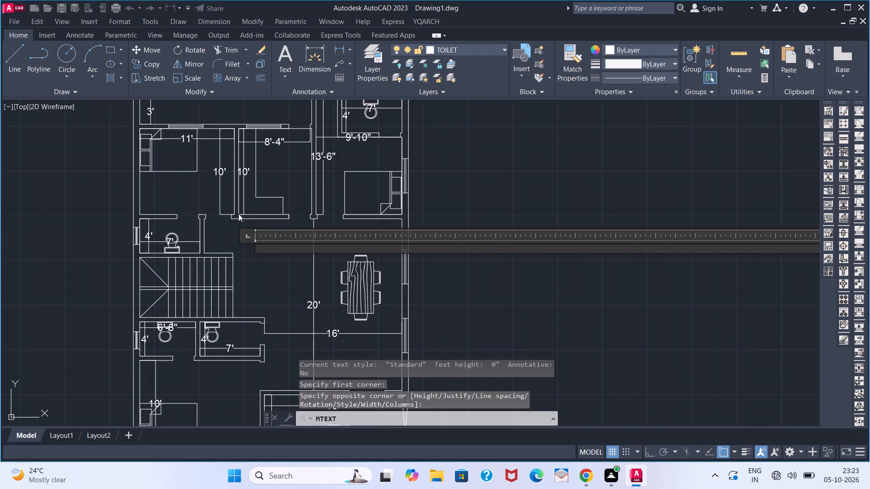
{"action": "double_click", "coordinate": [139, 66]}
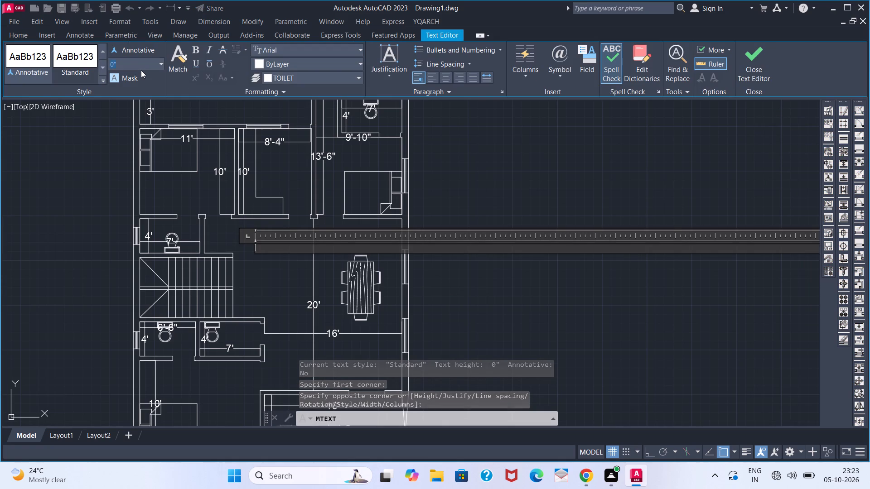
{"action": "type", "text": "10"}
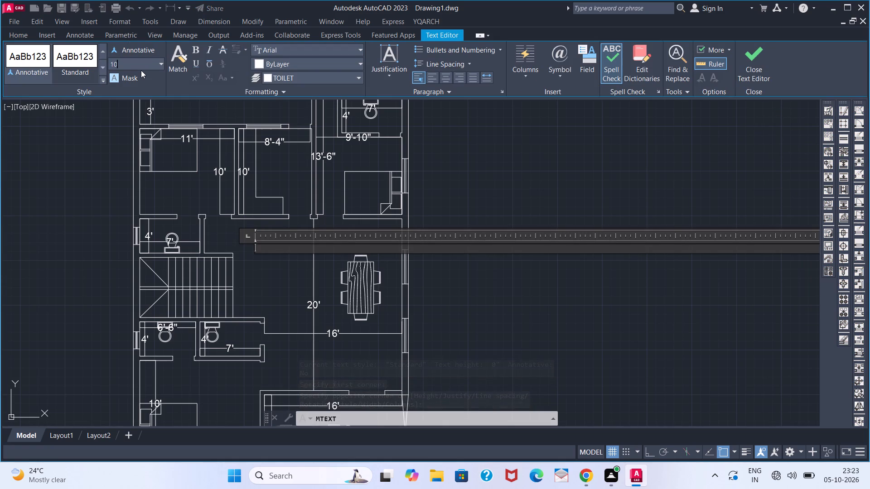
{"action": "key", "text": "Return"}
{"action": "type", "text": "HA"}
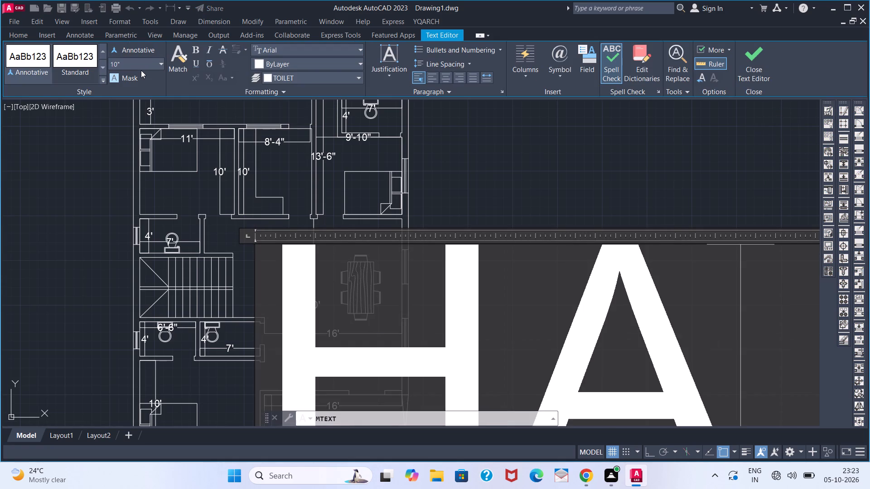
{"action": "type", "text": "LL"}
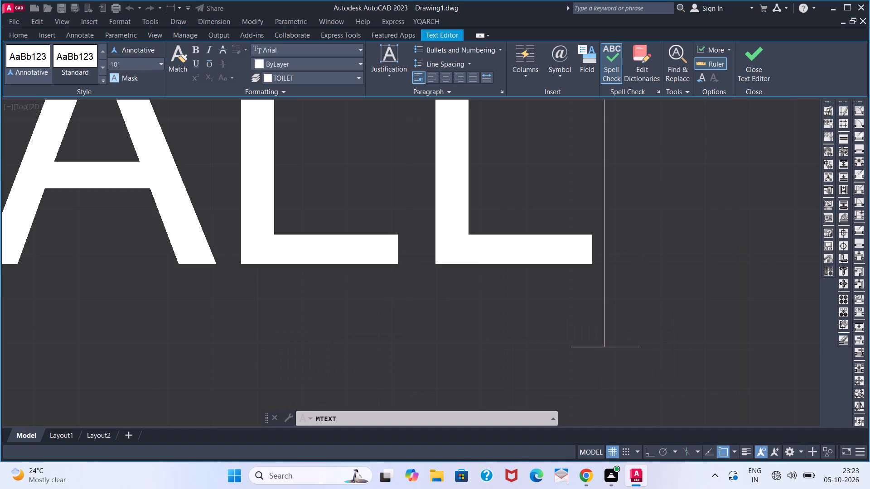
{"action": "left_click", "coordinate": [759, 61]}
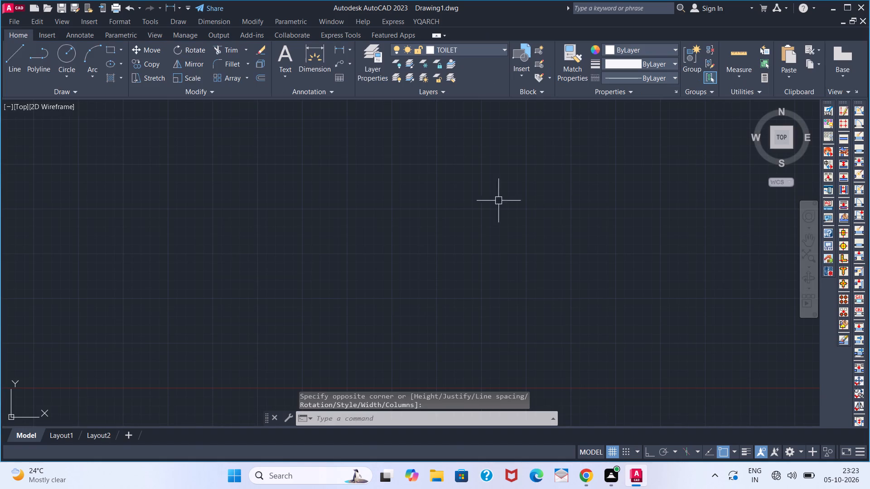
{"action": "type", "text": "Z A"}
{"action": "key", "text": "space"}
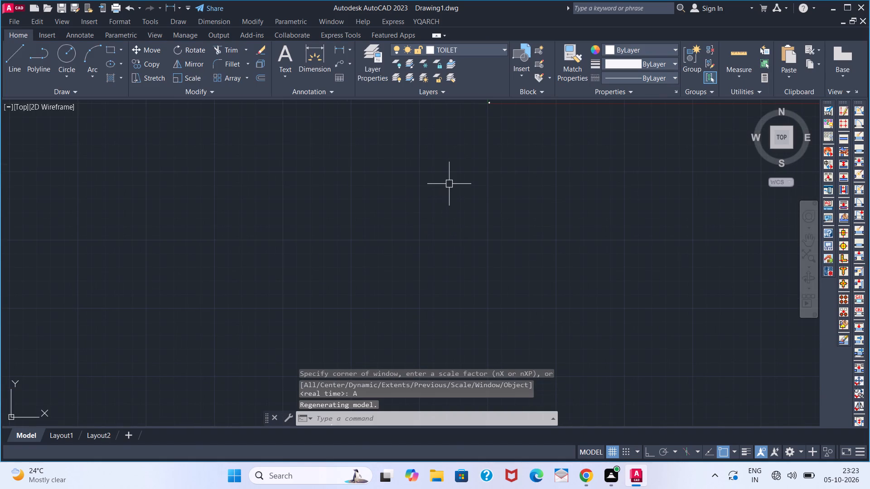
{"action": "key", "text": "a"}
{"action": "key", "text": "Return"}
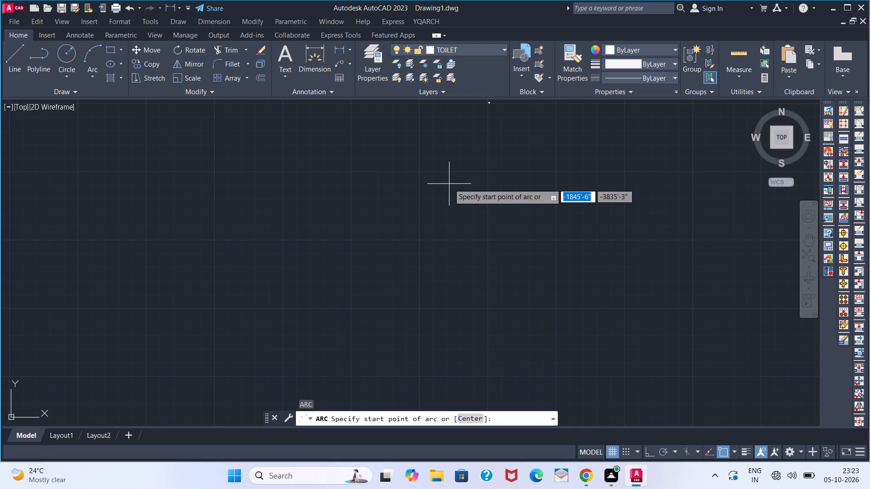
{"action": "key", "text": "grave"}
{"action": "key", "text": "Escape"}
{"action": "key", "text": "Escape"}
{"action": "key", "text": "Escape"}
Move the HALL label southeast, closer to the middle of the hall beside the dining table.
{"action": "key", "text": "z"}
{"action": "key", "text": "Return"}
{"action": "key", "text": "a"}
{"action": "key", "text": "Return"}
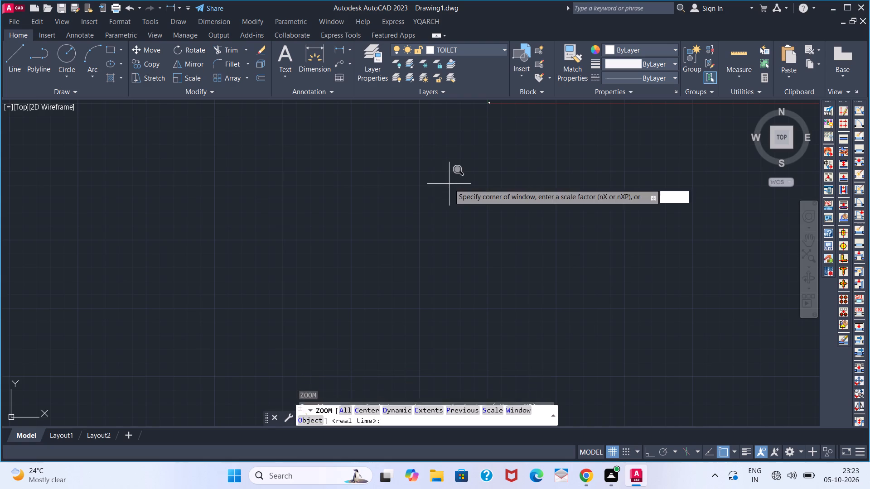
{"action": "scroll", "coordinate": [495, 117], "scroll_direction": "up", "scroll_amount": 2}
{"action": "middle_click_drag", "start_coordinate": [495, 117], "coordinate": [460, 211]}
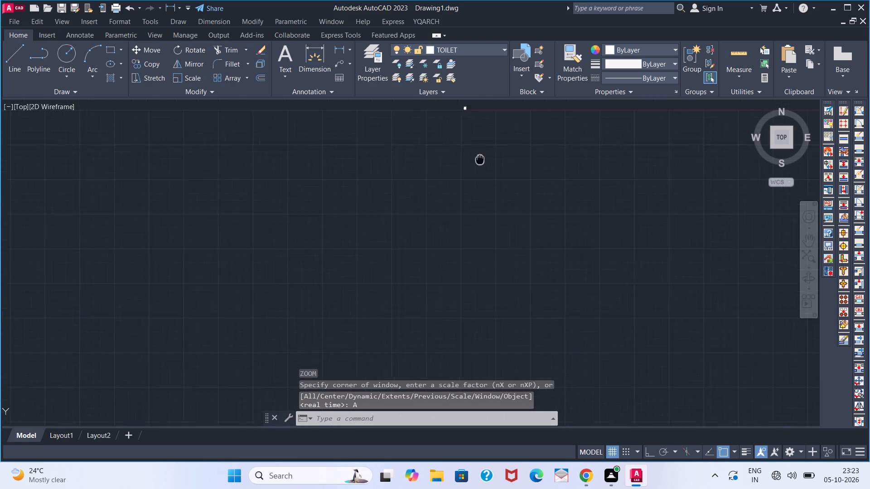
{"action": "middle_click_drag", "start_coordinate": [460, 211], "coordinate": [419, 313]}
{"action": "scroll", "coordinate": [392, 266], "scroll_direction": "up", "scroll_amount": 6}
{"action": "middle_click_drag", "start_coordinate": [407, 289], "coordinate": [447, 197]}
{"action": "scroll", "coordinate": [411, 271], "scroll_direction": "up", "scroll_amount": 1}
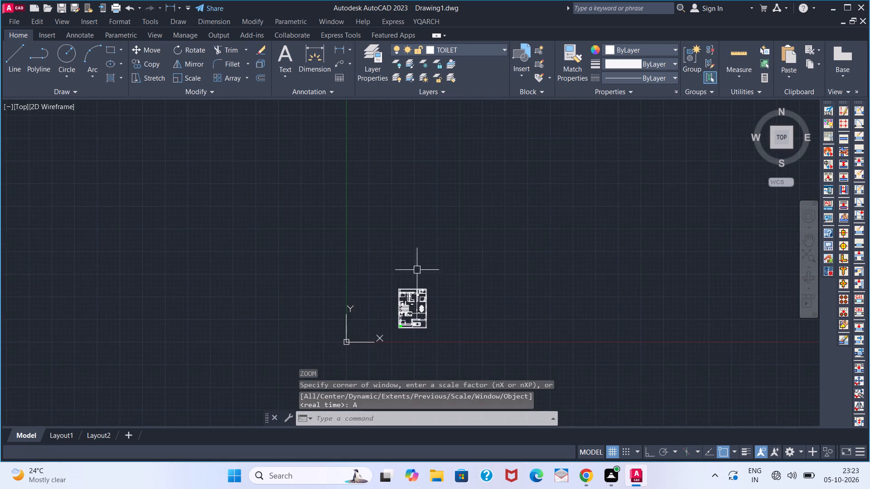
{"action": "scroll", "coordinate": [405, 305], "scroll_direction": "up", "scroll_amount": 3}
{"action": "middle_click_drag", "start_coordinate": [424, 278], "coordinate": [429, 184]}
{"action": "scroll", "coordinate": [431, 264], "scroll_direction": "up", "scroll_amount": 2}
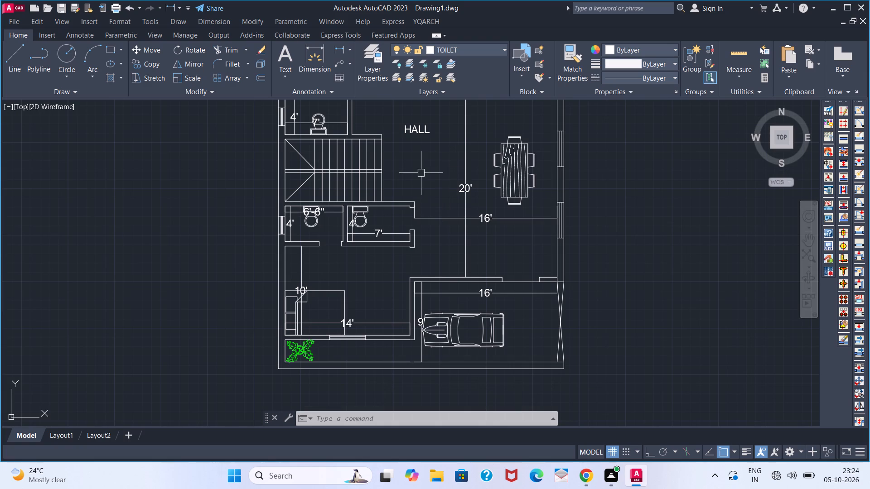
{"action": "middle_click_drag", "start_coordinate": [421, 173], "coordinate": [412, 239]}
{"action": "scroll", "coordinate": [421, 177], "scroll_direction": "up", "scroll_amount": 1}
{"action": "scroll", "coordinate": [414, 205], "scroll_direction": "down", "scroll_amount": 1}
{"action": "middle_click_drag", "start_coordinate": [414, 206], "coordinate": [406, 247]}
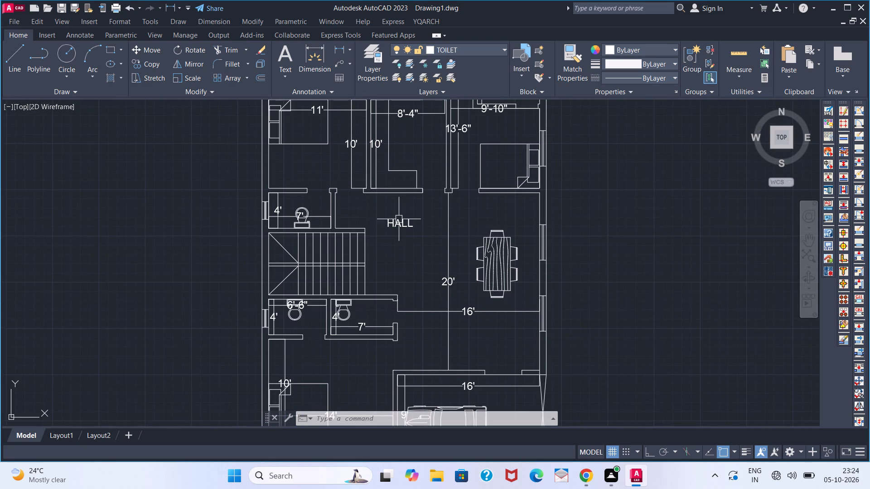
{"action": "left_click", "coordinate": [399, 219]}
{"action": "left_click", "coordinate": [388, 225]}
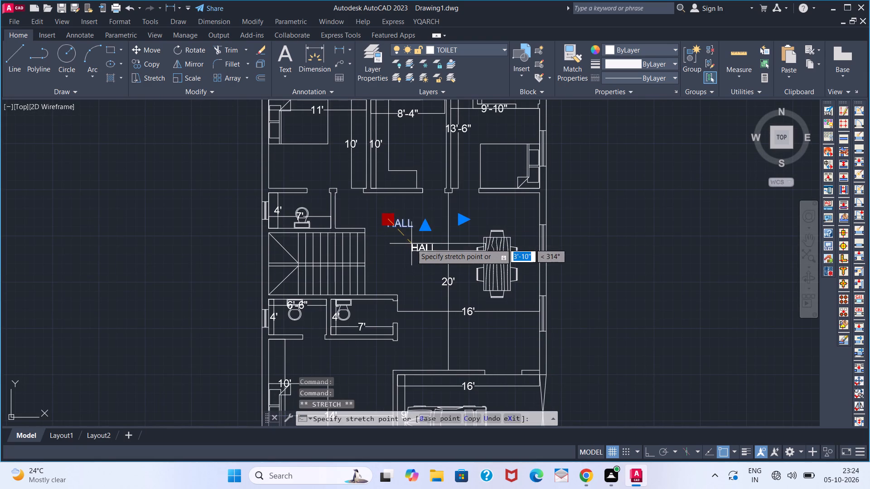
{"action": "left_click", "coordinate": [430, 239]}
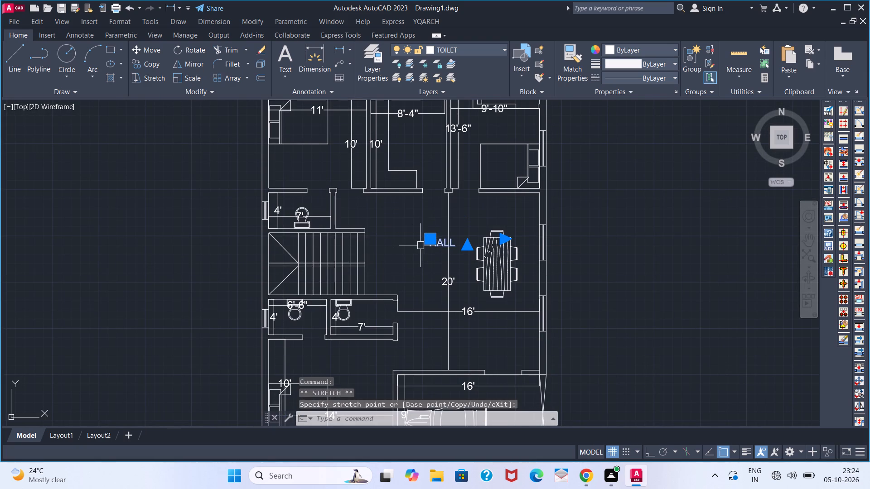
Copy the HALL label into the northeast bedroom, its toilet, the northern strip, the middle northern room and the northwest bedroom.
{"action": "type", "text": "CO"}
{"action": "key", "text": "Return"}
{"action": "left_click", "coordinate": [433, 246]}
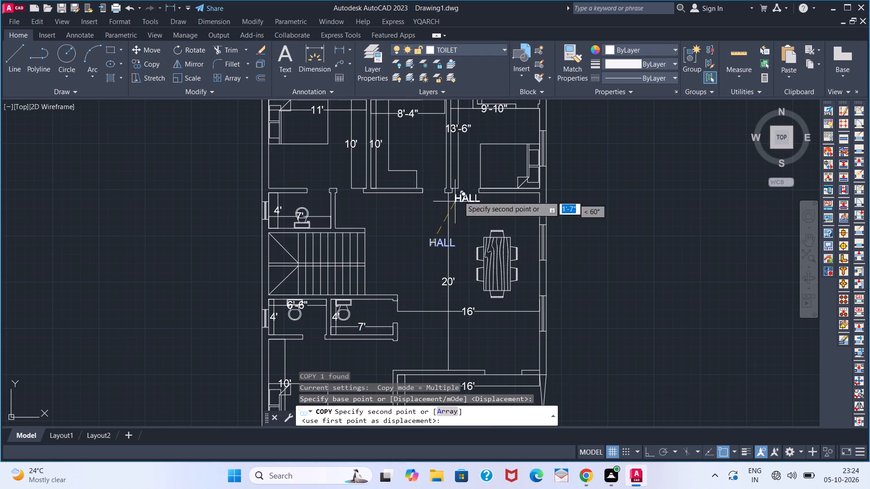
{"action": "middle_click_drag", "start_coordinate": [474, 159], "coordinate": [432, 242]}
{"action": "left_click", "coordinate": [446, 219]}
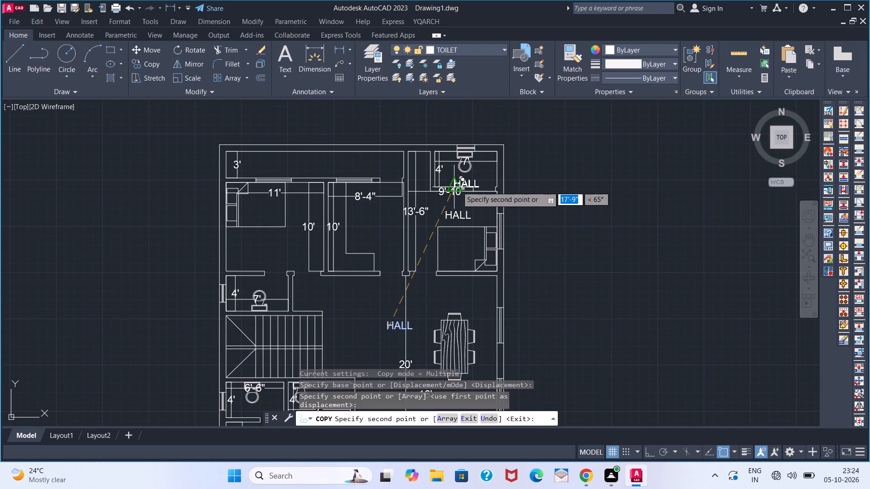
{"action": "scroll", "coordinate": [460, 181], "scroll_direction": "up", "scroll_amount": 3}
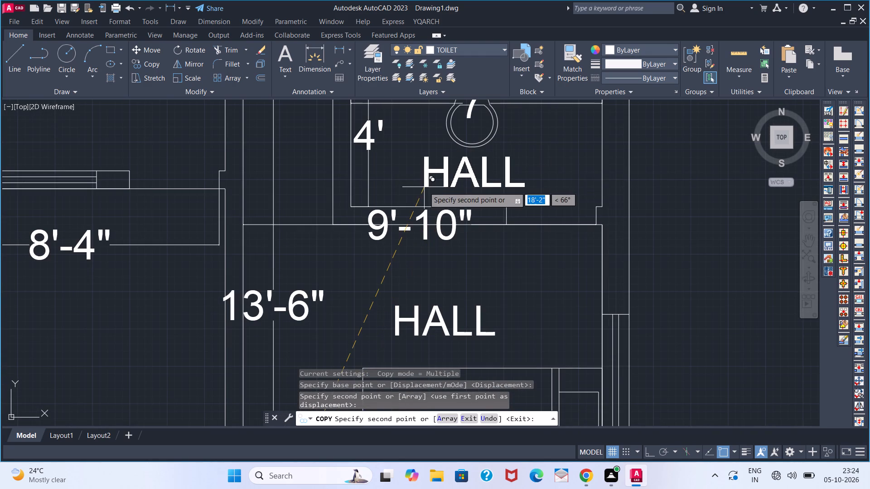
{"action": "left_click", "coordinate": [424, 187]}
{"action": "middle_click_drag", "start_coordinate": [246, 230], "coordinate": [513, 212]}
{"action": "scroll", "coordinate": [457, 211], "scroll_direction": "down", "scroll_amount": 1}
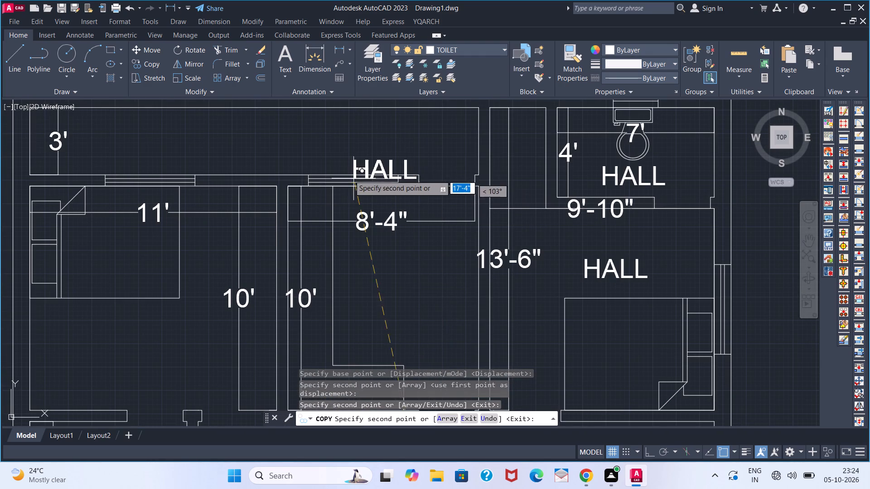
{"action": "left_click", "coordinate": [334, 149]}
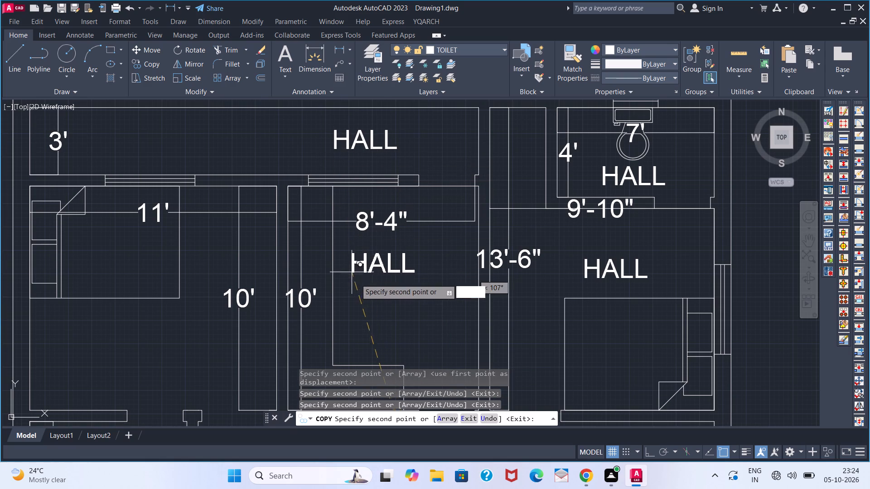
{"action": "left_click", "coordinate": [358, 288]}
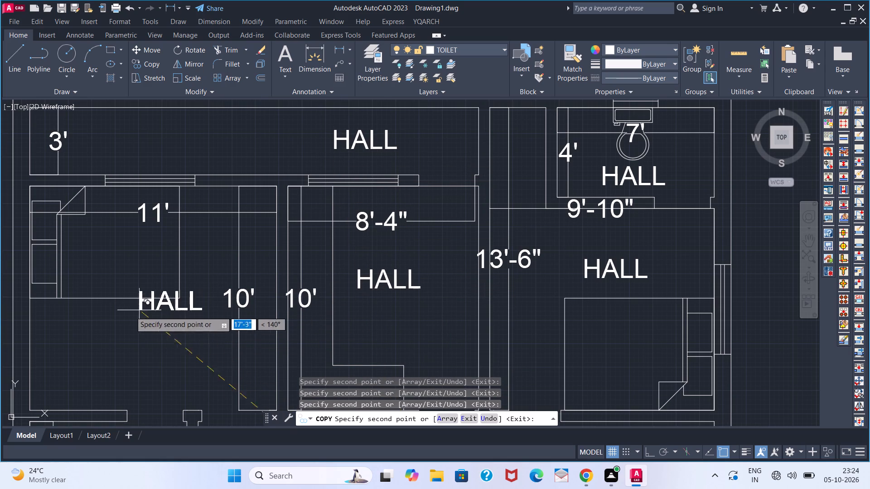
{"action": "left_click", "coordinate": [110, 333]}
Place further copies of the HALL label in the toilet north of the staircase, on the staircase, and in both toilets south of it.
{"action": "middle_click_drag", "start_coordinate": [187, 187], "coordinate": [193, 164]}
{"action": "scroll", "coordinate": [208, 212], "scroll_direction": "down", "scroll_amount": 3}
{"action": "middle_click_drag", "start_coordinate": [190, 286], "coordinate": [213, 214]}
{"action": "scroll", "coordinate": [190, 240], "scroll_direction": "up", "scroll_amount": 3}
{"action": "left_click", "coordinate": [176, 250]}
{"action": "scroll", "coordinate": [400, 302], "scroll_direction": "down", "scroll_amount": 4}
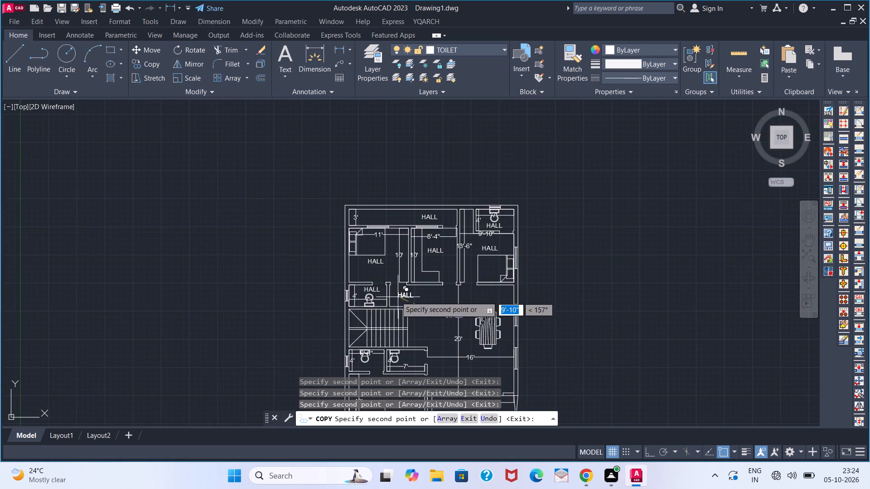
{"action": "middle_click_drag", "start_coordinate": [392, 275], "coordinate": [390, 161]}
{"action": "scroll", "coordinate": [372, 206], "scroll_direction": "up", "scroll_amount": 3}
{"action": "left_click", "coordinate": [298, 251]}
{"action": "scroll", "coordinate": [384, 309], "scroll_direction": "down", "scroll_amount": 3}
{"action": "middle_click_drag", "start_coordinate": [383, 292], "coordinate": [379, 193]}
{"action": "scroll", "coordinate": [343, 243], "scroll_direction": "up", "scroll_amount": 3}
{"action": "left_click", "coordinate": [404, 201]}
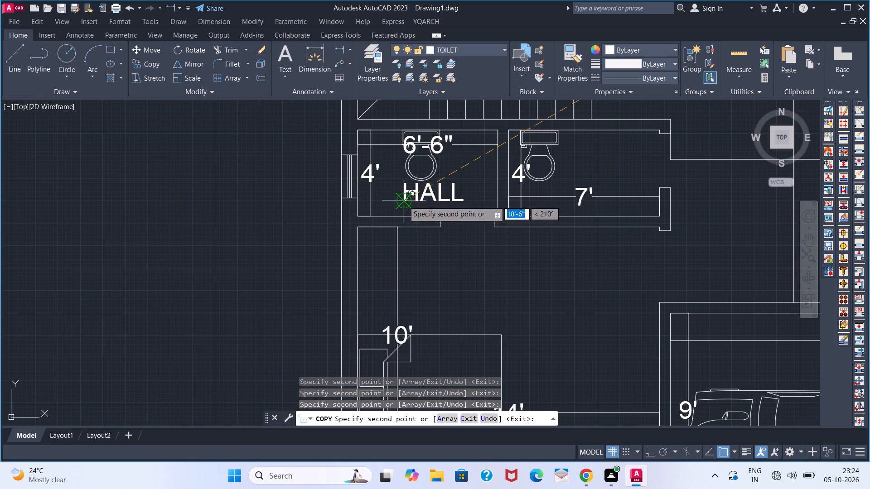
{"action": "left_click", "coordinate": [575, 185]}
Place the last copies of the HALL label in the southwest bedroom and in the parking area above the car.
{"action": "scroll", "coordinate": [555, 250], "scroll_direction": "down", "scroll_amount": 1}
{"action": "right_click_drag", "start_coordinate": [552, 250], "coordinate": [540, 160]}
{"action": "middle_click_drag", "start_coordinate": [548, 244], "coordinate": [541, 163]}
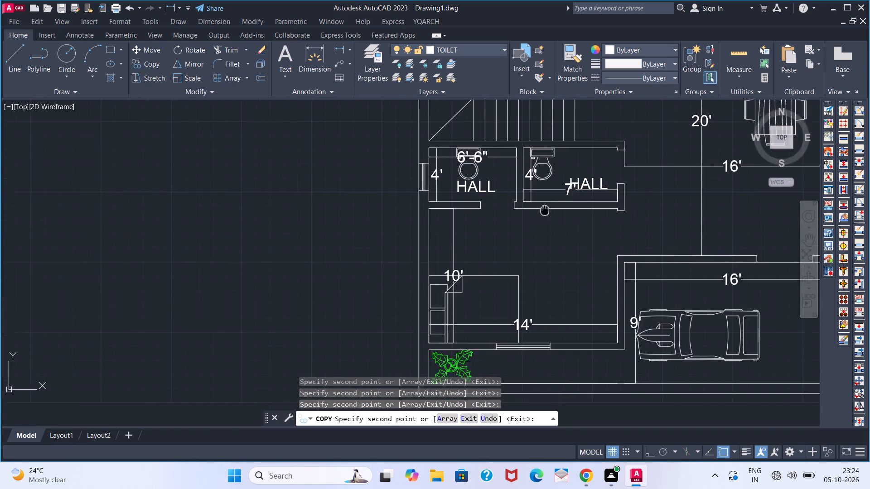
{"action": "middle_click_drag", "start_coordinate": [541, 163], "coordinate": [538, 149]}
{"action": "left_click", "coordinate": [525, 201]}
{"action": "middle_click_drag", "start_coordinate": [569, 214], "coordinate": [356, 181]}
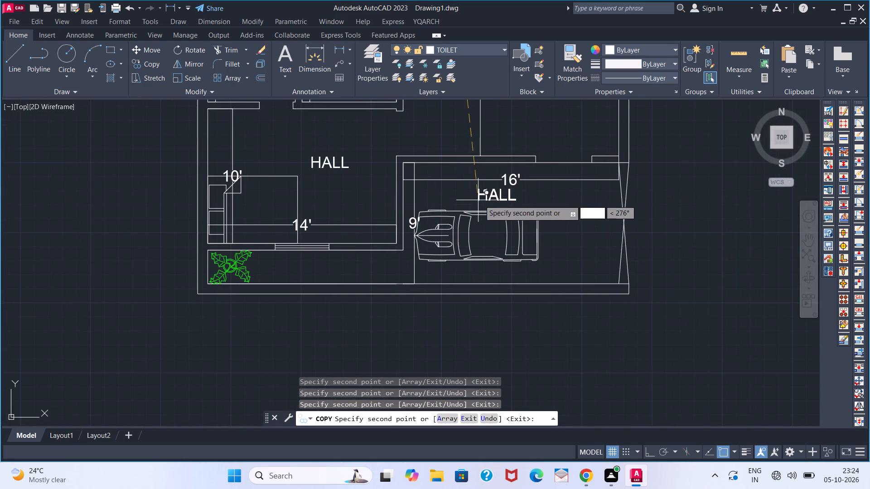
{"action": "left_click", "coordinate": [493, 206]}
{"action": "middle_click_drag", "start_coordinate": [425, 173], "coordinate": [340, 308]}
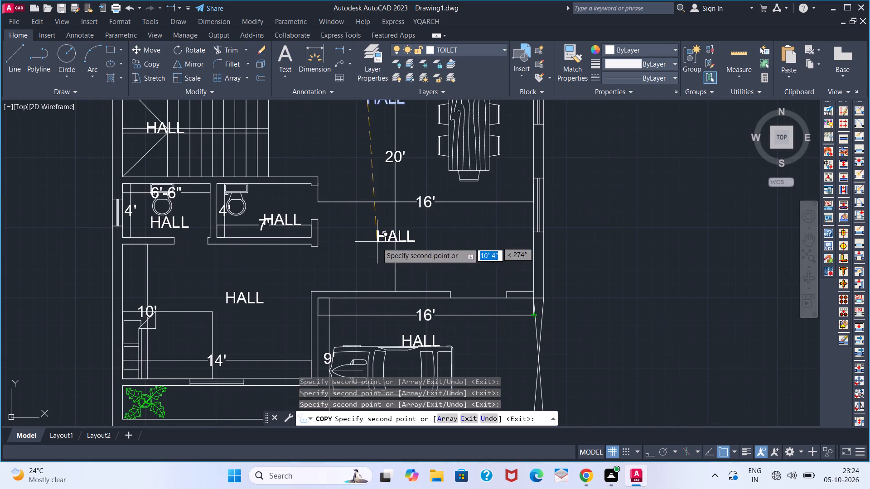
{"action": "key", "text": "space"}
Add a second line reading 16'X20' to the HALL label beside the dining table.
{"action": "scroll", "coordinate": [331, 244], "scroll_direction": "down", "scroll_amount": 2}
{"action": "middle_click_drag", "start_coordinate": [337, 201], "coordinate": [302, 283]}
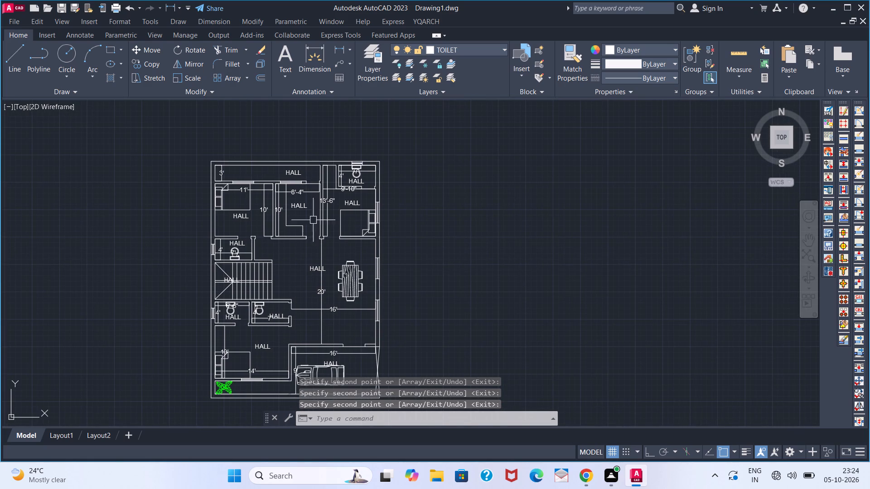
{"action": "scroll", "coordinate": [320, 285], "scroll_direction": "up", "scroll_amount": 2}
{"action": "triple_click", "coordinate": [307, 245]}
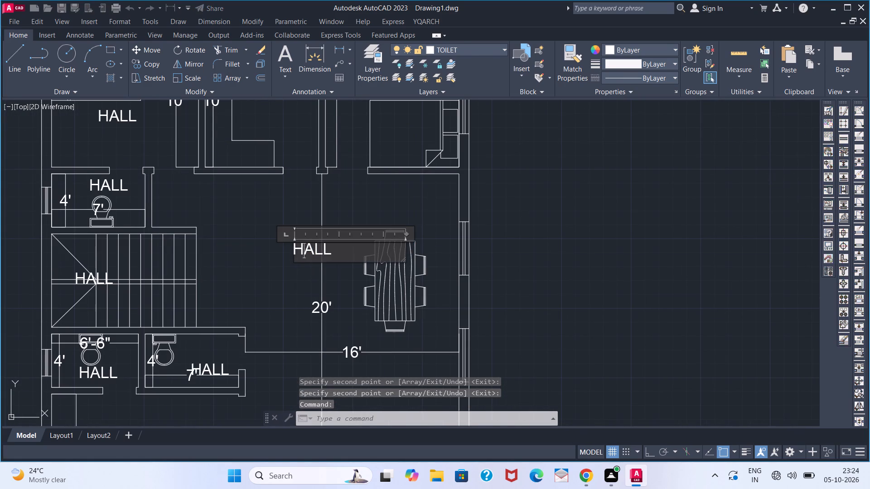
{"action": "left_click", "coordinate": [333, 245]}
{"action": "key", "text": "Return"}
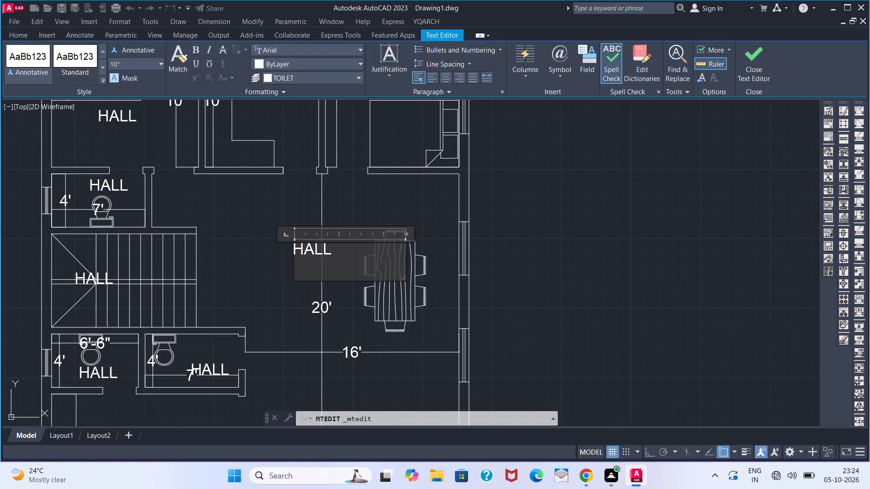
{"action": "type", "text": "16'"}
{"action": "key", "text": "x"}
{"action": "type", "text": "20"}
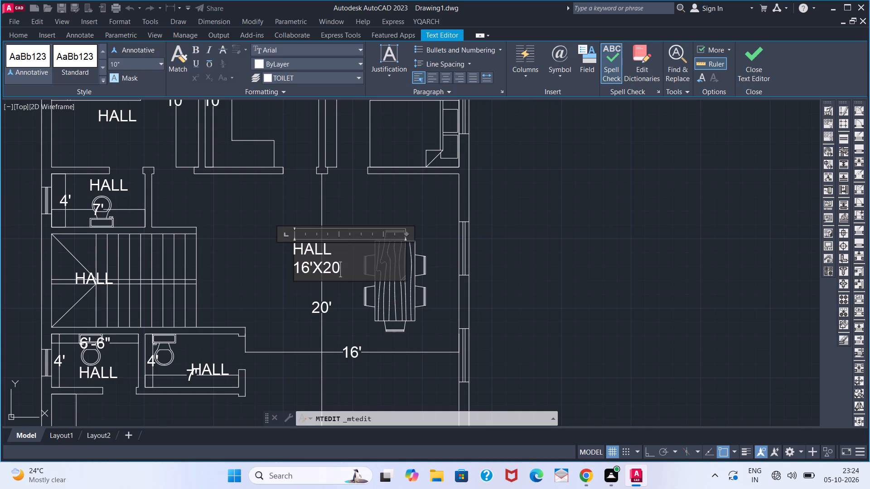
{"action": "key", "text": "apostrophe"}
{"action": "left_click", "coordinate": [358, 204]}
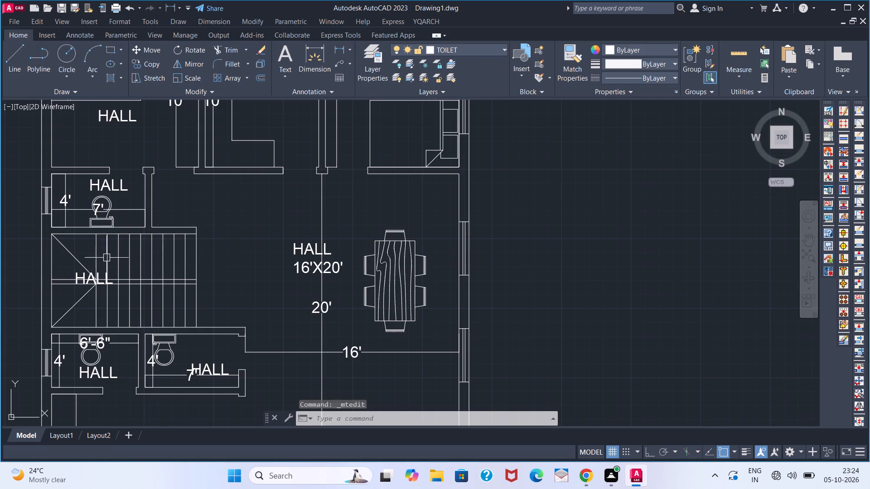
Change the label in the toilet north of the staircase to W.R with 7'X4' on a second line.
{"action": "middle_click_drag", "start_coordinate": [170, 222], "coordinate": [192, 267]}
{"action": "triple_click", "coordinate": [142, 231]}
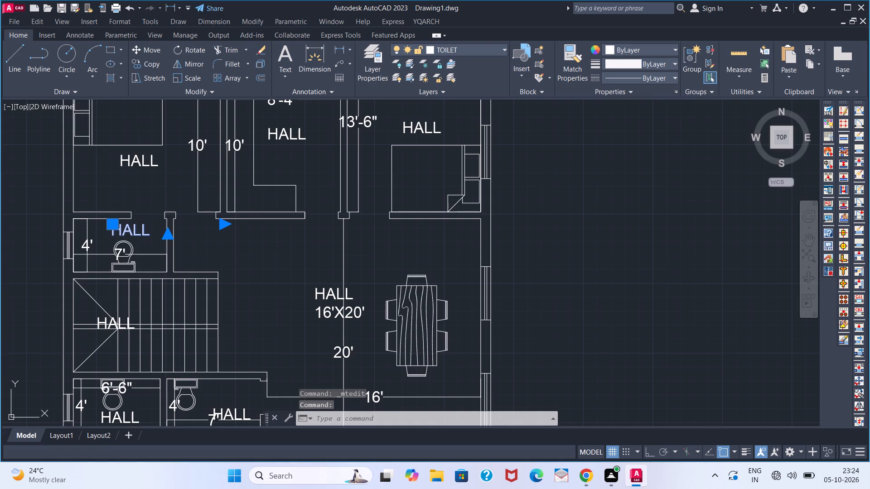
{"action": "key", "text": "Right"}
{"action": "key", "text": "BackSpace"}
{"action": "key", "text": "BackSpace"}
{"action": "key", "text": "BackSpace"}
{"action": "key", "text": "BackSpace"}
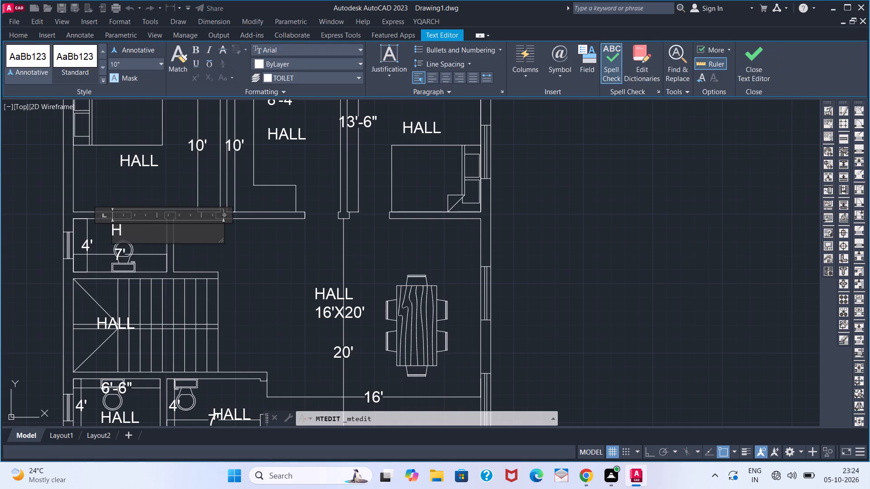
{"action": "key", "text": "w"}
{"action": "type", "text": ".R"}
{"action": "key", "text": "Return"}
{"action": "type", "text": "7'"}
{"action": "type", "text": "X4'"}
{"action": "left_click", "coordinate": [300, 257]}
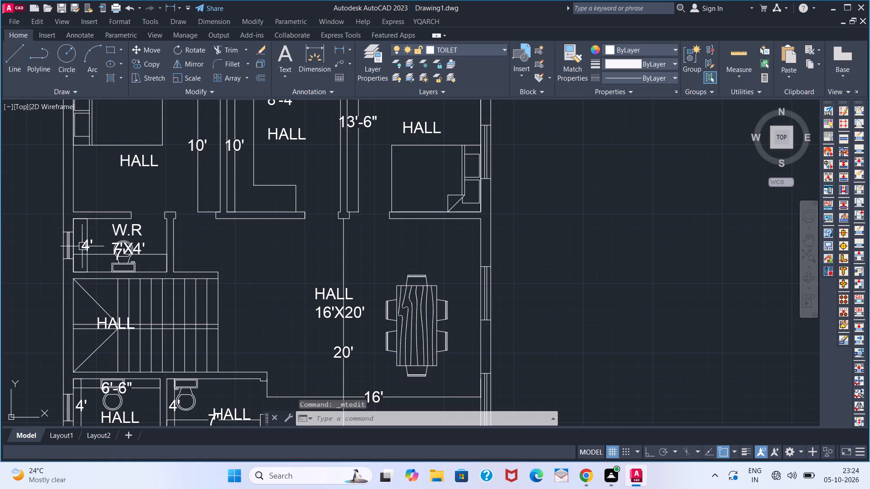
Move the W.R label about 2'-7" west within the toilet, away from the toilet fixture.
{"action": "scroll", "coordinate": [122, 248], "scroll_direction": "up", "scroll_amount": 2}
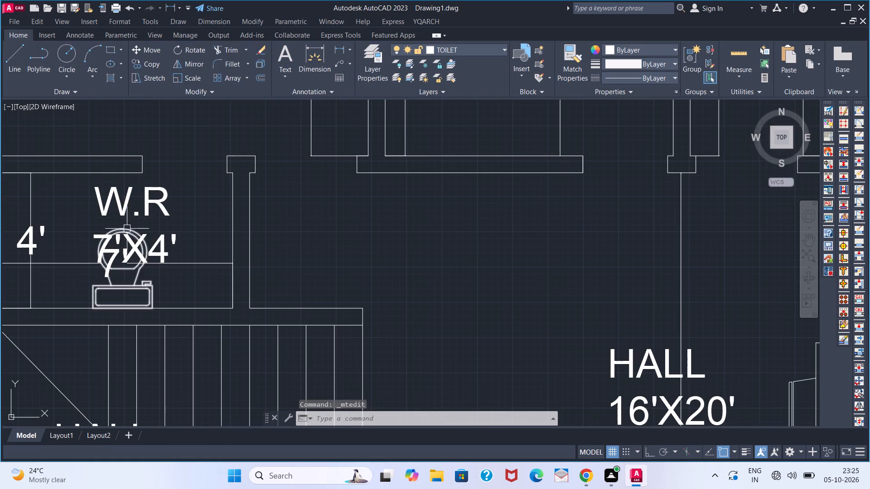
{"action": "left_click", "coordinate": [127, 213]}
{"action": "scroll", "coordinate": [136, 234], "scroll_direction": "down", "scroll_amount": 1}
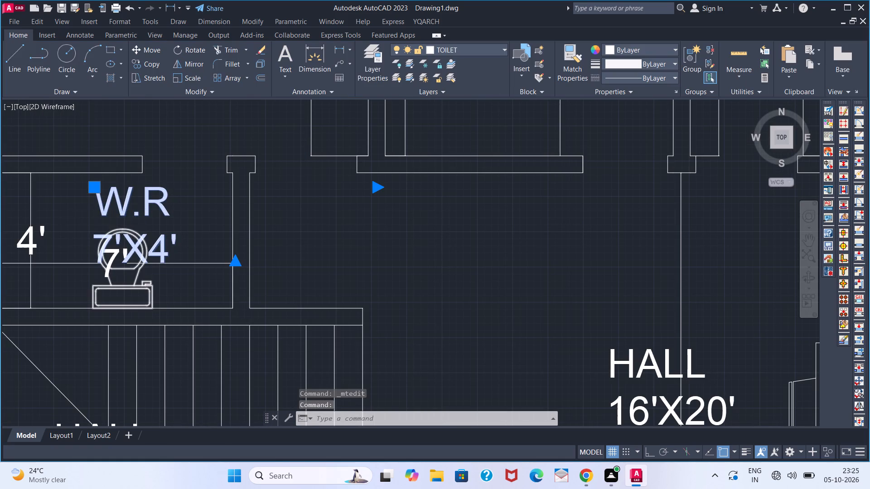
{"action": "middle_click_drag", "start_coordinate": [143, 233], "coordinate": [266, 220]}
{"action": "left_click", "coordinate": [236, 197]}
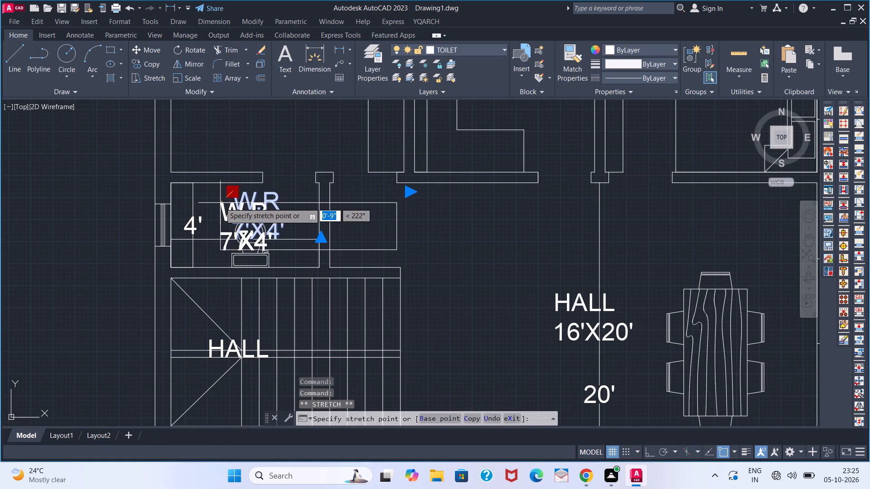
{"action": "scroll", "coordinate": [186, 202], "scroll_direction": "up", "scroll_amount": 3}
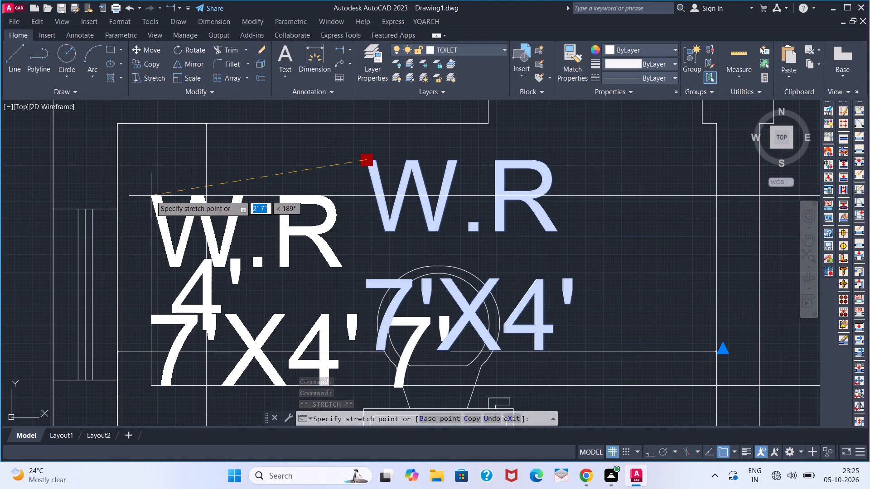
{"action": "left_click", "coordinate": [152, 196]}
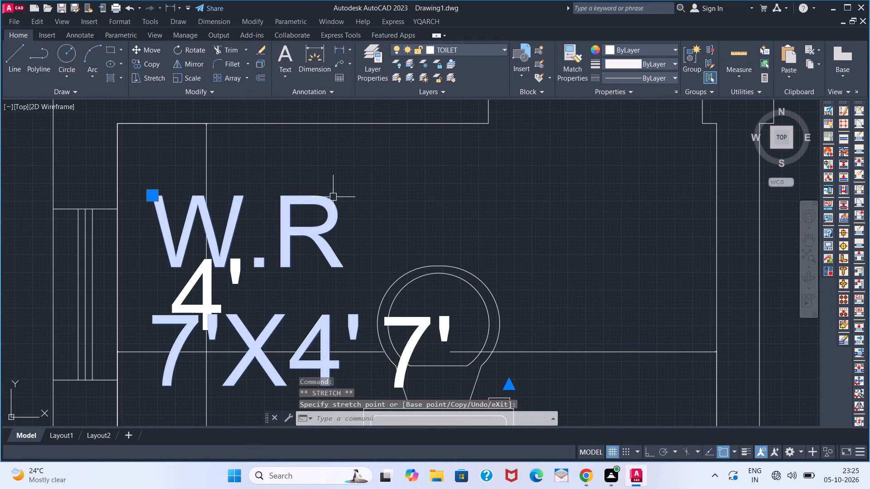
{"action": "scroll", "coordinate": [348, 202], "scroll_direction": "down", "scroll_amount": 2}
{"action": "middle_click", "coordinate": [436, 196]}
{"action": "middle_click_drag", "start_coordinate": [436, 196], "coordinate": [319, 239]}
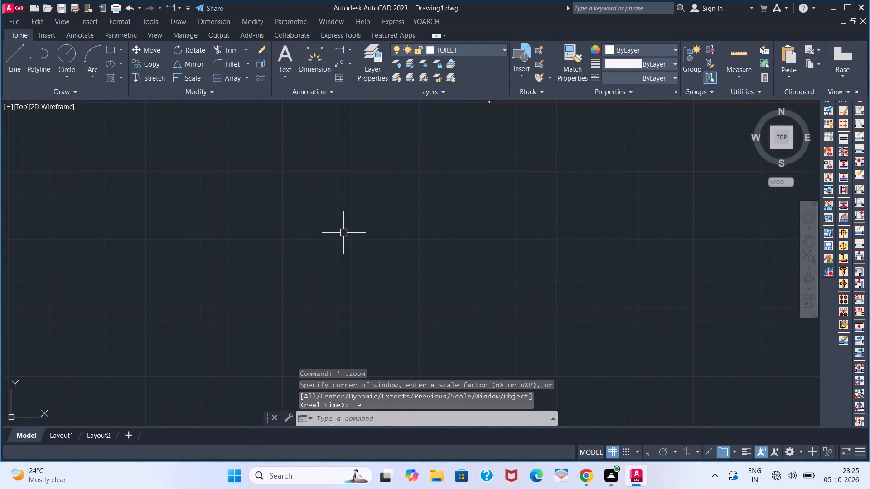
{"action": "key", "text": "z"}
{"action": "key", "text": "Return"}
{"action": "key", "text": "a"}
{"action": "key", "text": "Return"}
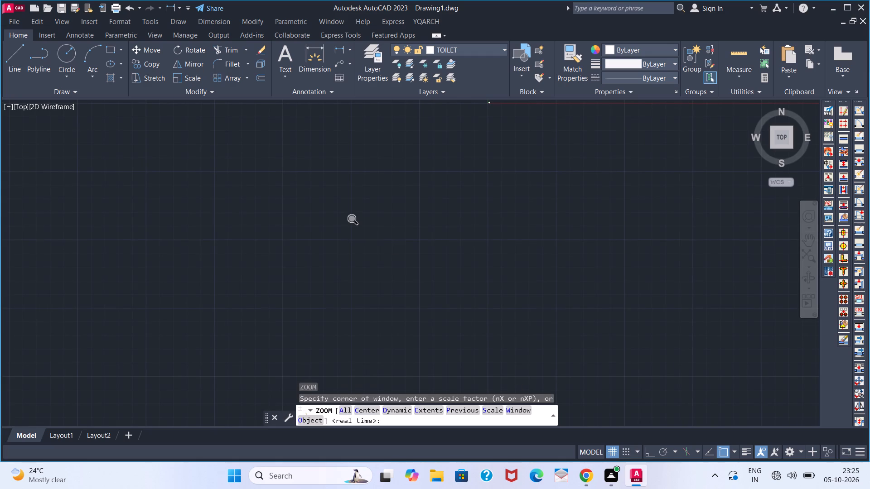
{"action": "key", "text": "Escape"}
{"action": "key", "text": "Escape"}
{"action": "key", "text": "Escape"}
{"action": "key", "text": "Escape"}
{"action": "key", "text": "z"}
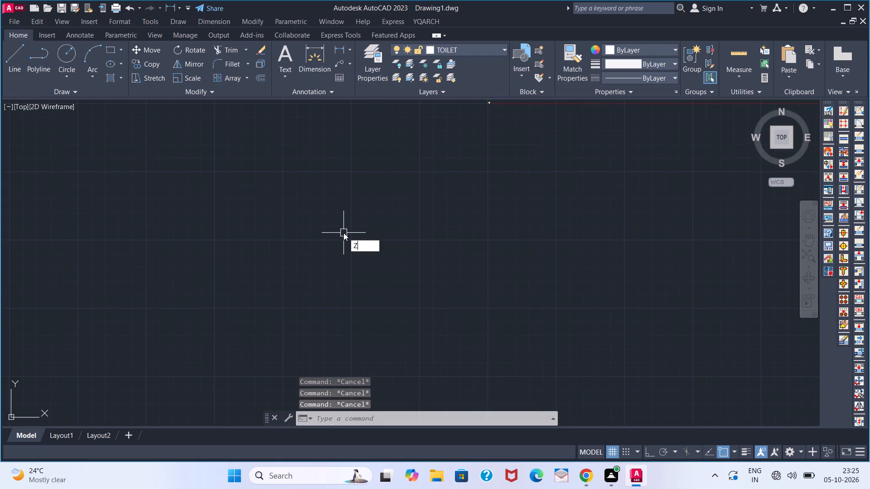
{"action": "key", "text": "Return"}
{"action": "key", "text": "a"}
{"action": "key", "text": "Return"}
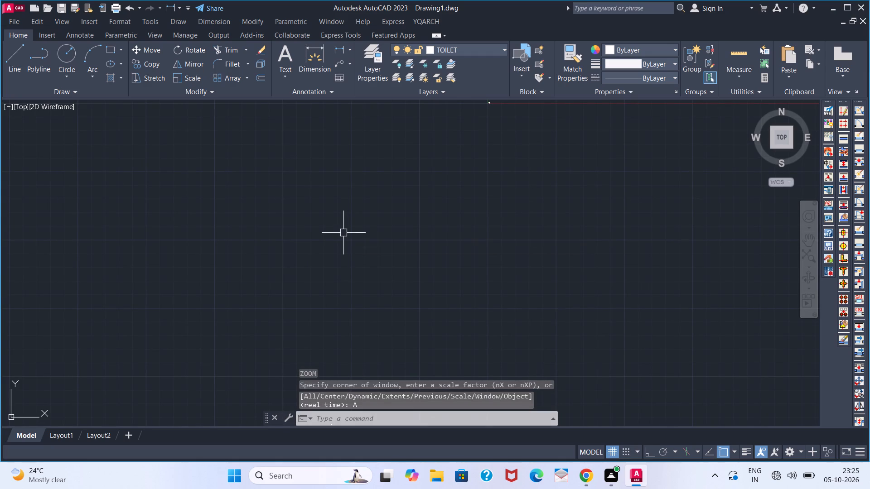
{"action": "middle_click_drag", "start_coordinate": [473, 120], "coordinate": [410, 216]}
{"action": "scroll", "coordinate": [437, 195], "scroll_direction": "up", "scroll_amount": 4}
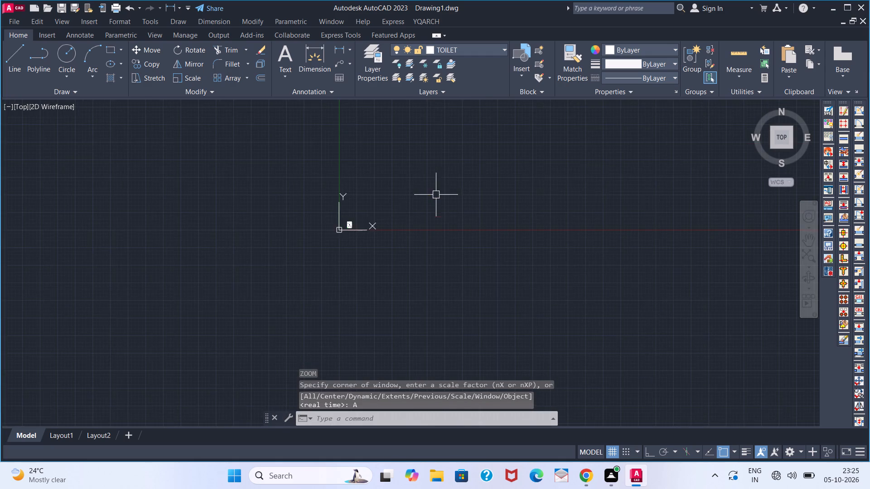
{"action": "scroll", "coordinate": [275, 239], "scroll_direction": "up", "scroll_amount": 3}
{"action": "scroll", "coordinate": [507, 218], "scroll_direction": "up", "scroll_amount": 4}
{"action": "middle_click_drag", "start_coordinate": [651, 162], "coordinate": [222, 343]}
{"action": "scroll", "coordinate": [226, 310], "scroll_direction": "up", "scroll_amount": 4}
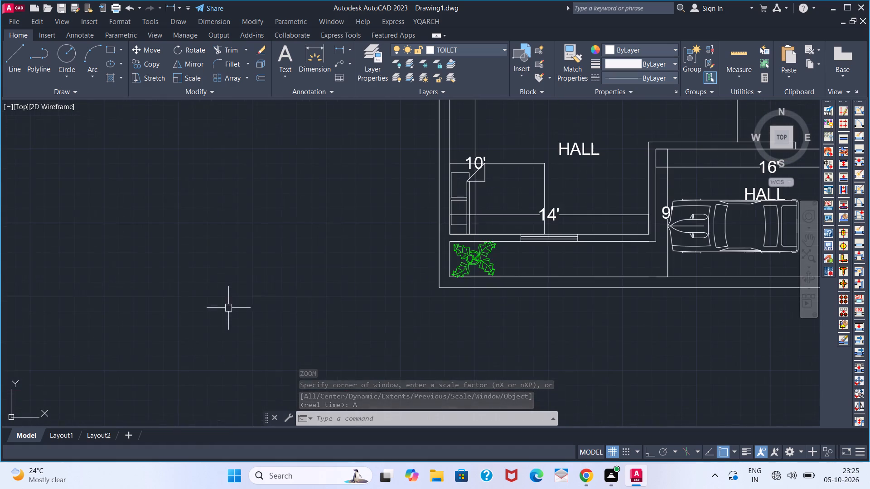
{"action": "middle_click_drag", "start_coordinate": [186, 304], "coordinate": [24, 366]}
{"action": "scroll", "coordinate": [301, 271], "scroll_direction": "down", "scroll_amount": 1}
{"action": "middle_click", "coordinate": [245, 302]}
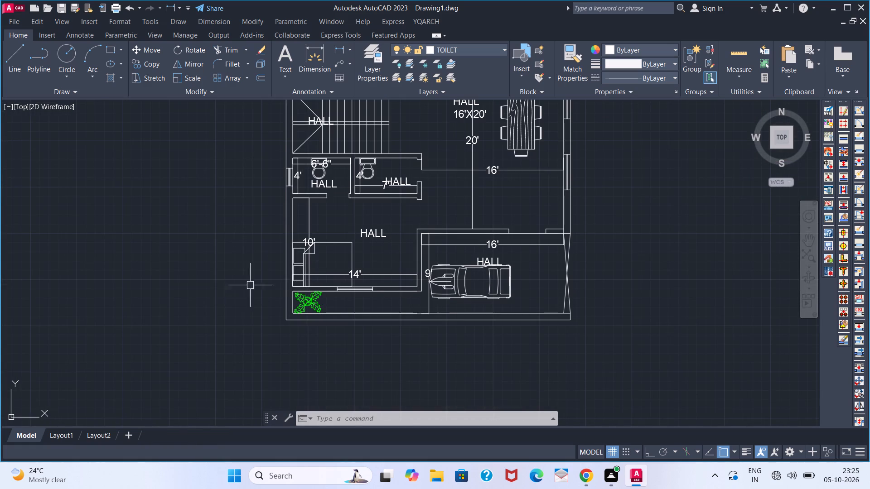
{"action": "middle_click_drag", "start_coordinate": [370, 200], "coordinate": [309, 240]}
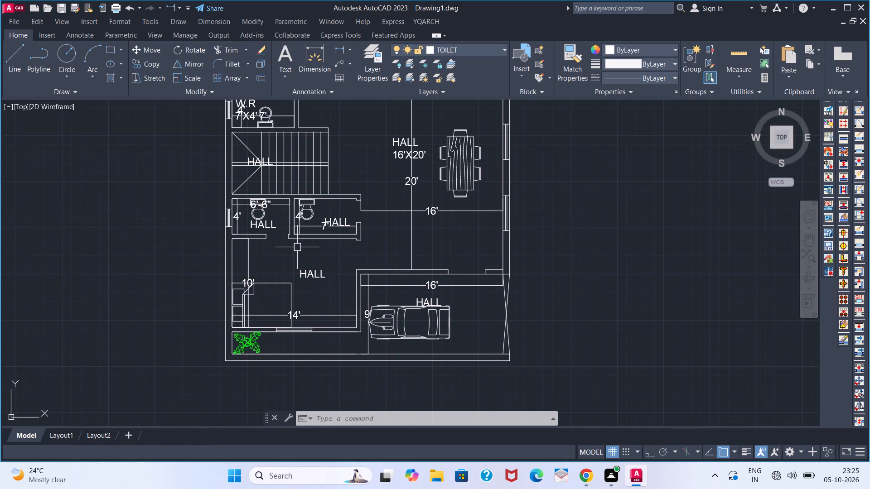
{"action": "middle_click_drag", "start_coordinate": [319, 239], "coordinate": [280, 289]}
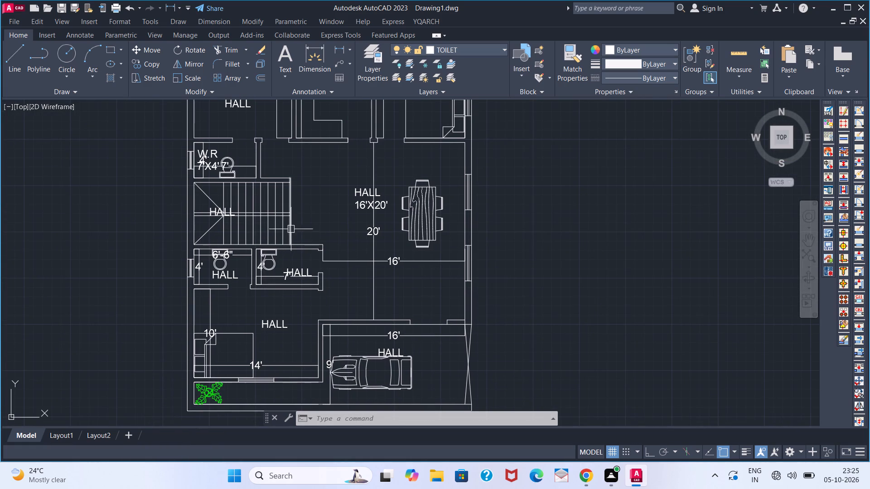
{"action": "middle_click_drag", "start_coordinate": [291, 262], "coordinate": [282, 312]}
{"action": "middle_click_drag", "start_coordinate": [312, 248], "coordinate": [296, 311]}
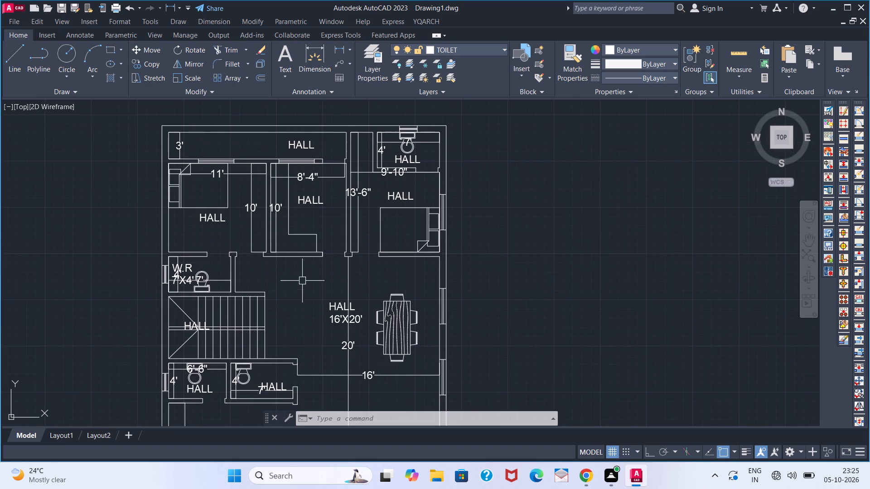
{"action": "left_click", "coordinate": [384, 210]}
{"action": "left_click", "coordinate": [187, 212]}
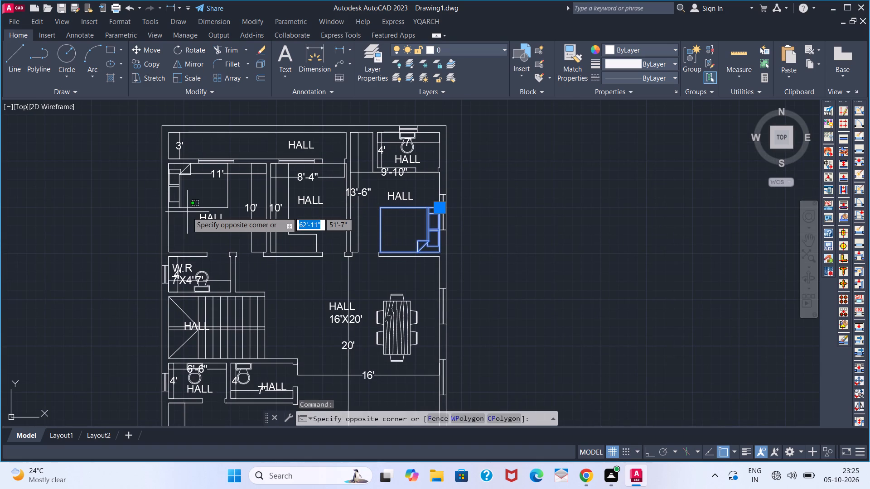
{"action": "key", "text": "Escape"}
Add a second line reading 8'-4"X10' to the HALL label in the room between the two northern bedrooms.
{"action": "middle_click_drag", "start_coordinate": [227, 224], "coordinate": [224, 205]}
{"action": "scroll", "coordinate": [227, 224], "scroll_direction": "up", "scroll_amount": 1}
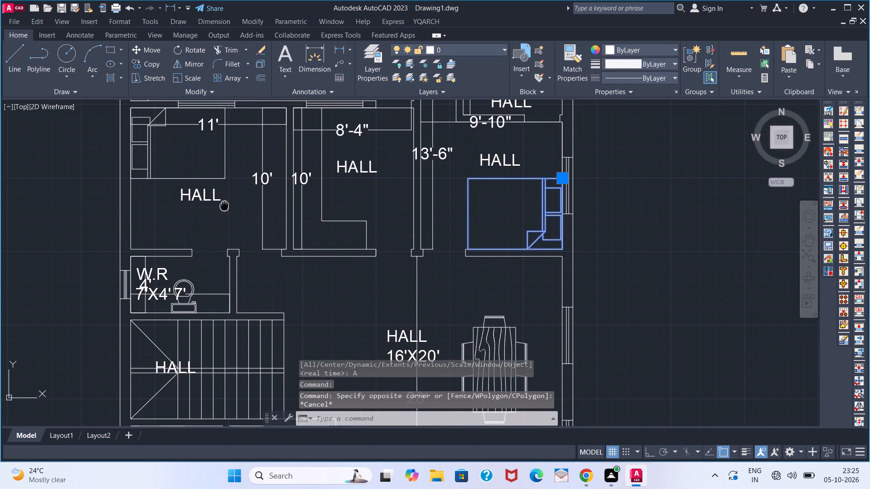
{"action": "middle_click_drag", "start_coordinate": [315, 173], "coordinate": [309, 204]}
{"action": "double_click", "coordinate": [343, 210]}
{"action": "double_click", "coordinate": [344, 201]}
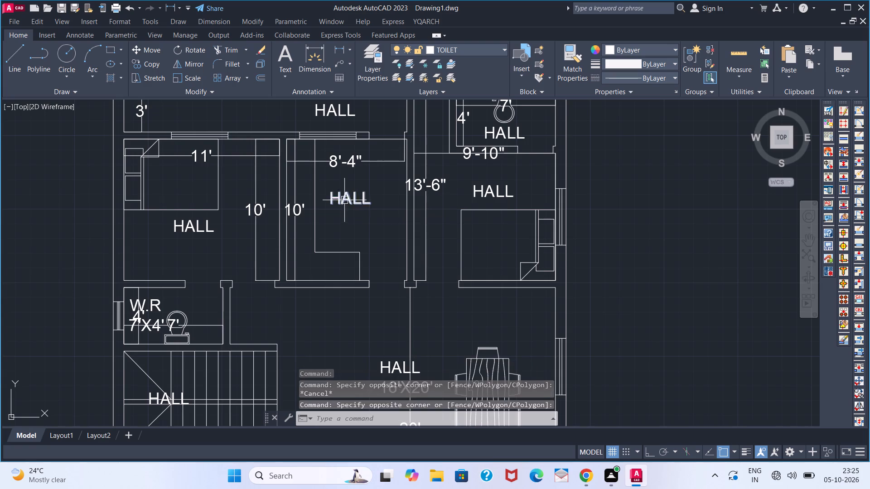
{"action": "left_click", "coordinate": [344, 199]}
{"action": "left_click", "coordinate": [390, 193]}
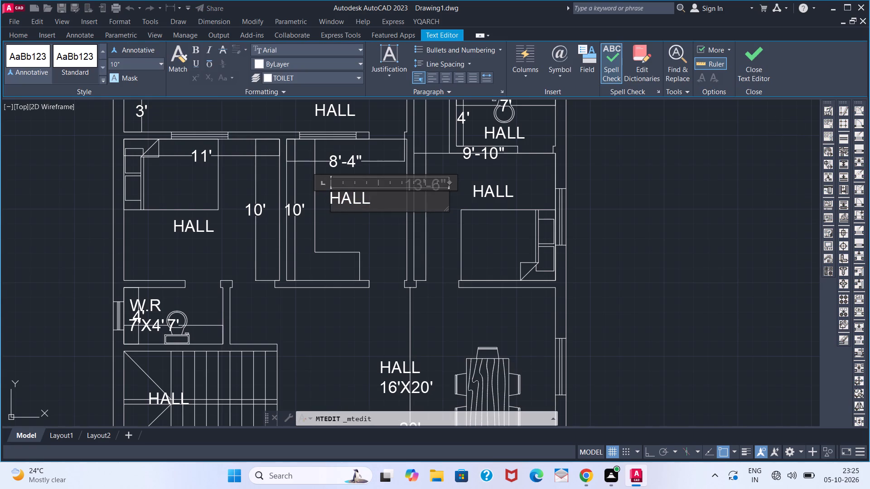
{"action": "key", "text": "Return"}
{"action": "type", "text": "8'"}
{"action": "key", "text": "minus"}
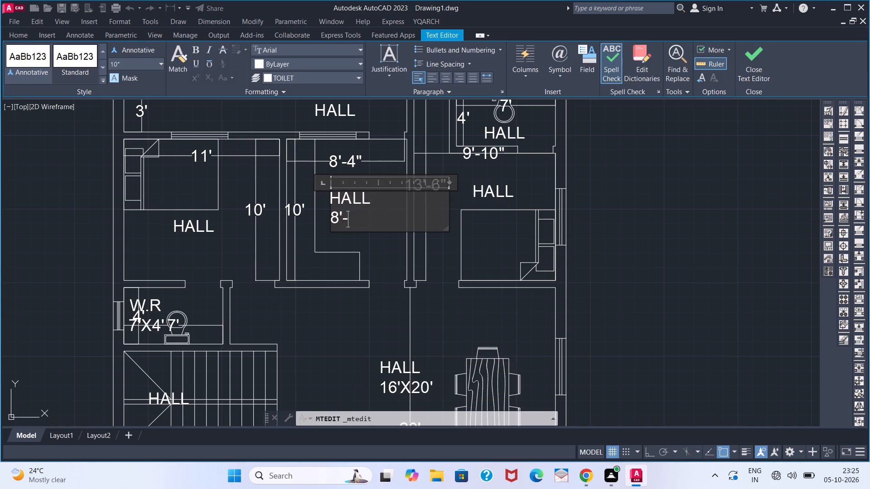
{"action": "type", "text": "4\"X"}
{"action": "type", "text": "10'"}
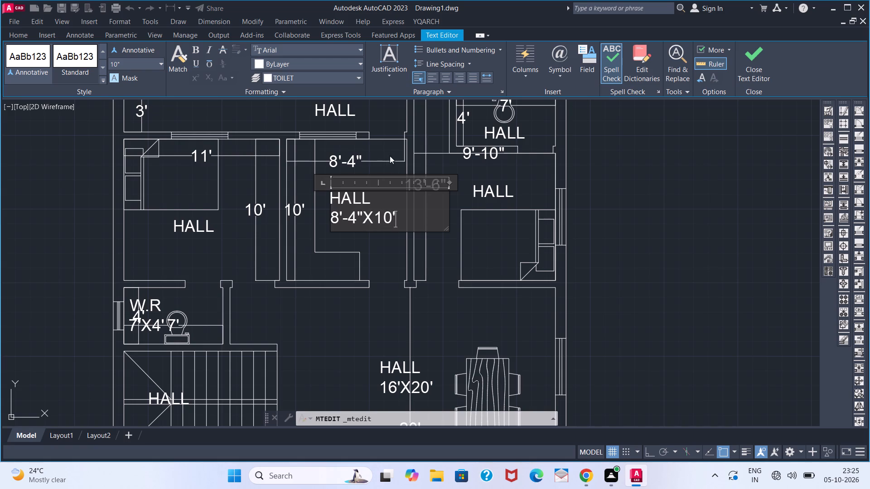
{"action": "left_click", "coordinate": [390, 156]}
Change the name above 8'-4"X10' in that label from HALL to KITCHEN.
{"action": "triple_click", "coordinate": [363, 188]}
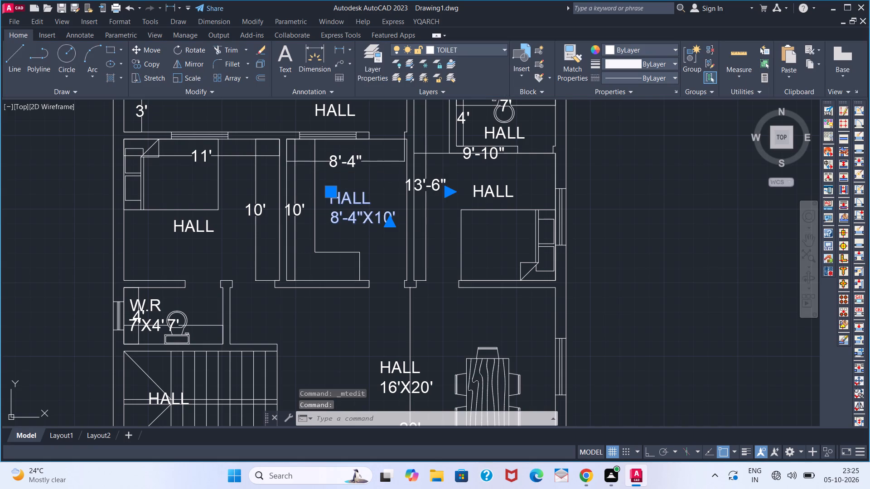
{"action": "left_click", "coordinate": [378, 204]}
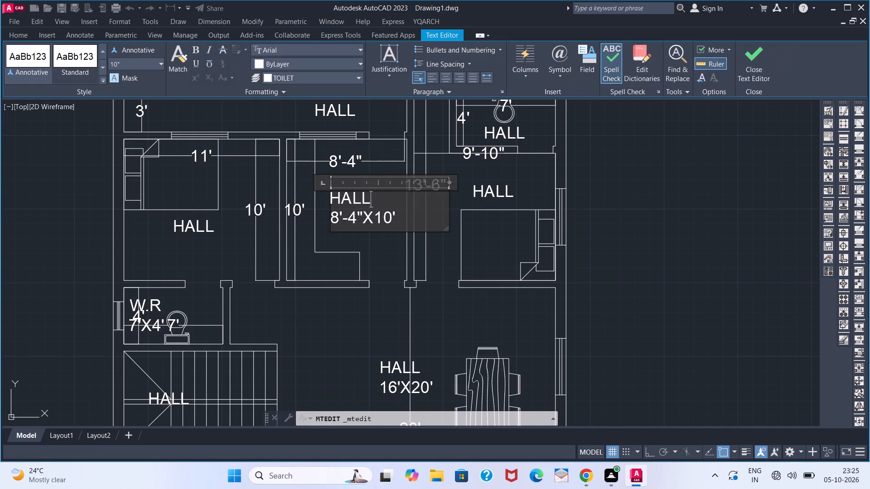
{"action": "key", "text": "BackSpace"}
{"action": "key", "text": "BackSpace"}
{"action": "key", "text": "BackSpace"}
{"action": "key", "text": "BackSpace"}
{"action": "type", "text": "KITCHEN"}
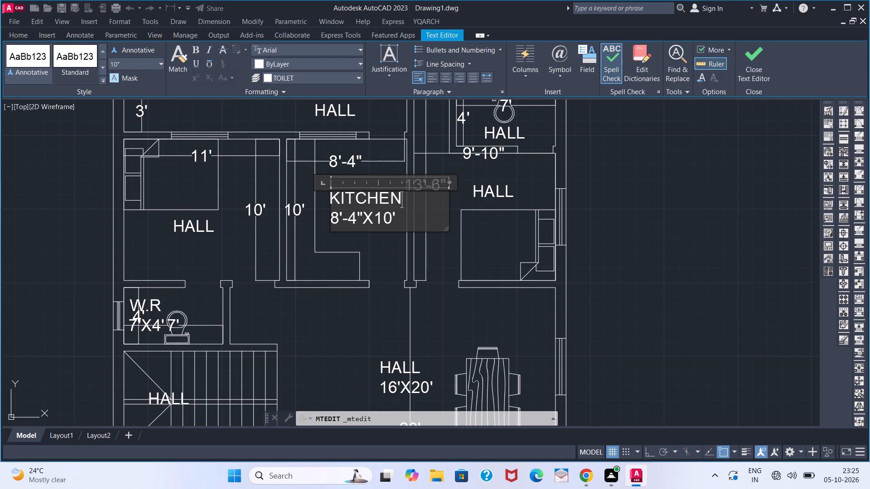
{"action": "left_click", "coordinate": [375, 172]}
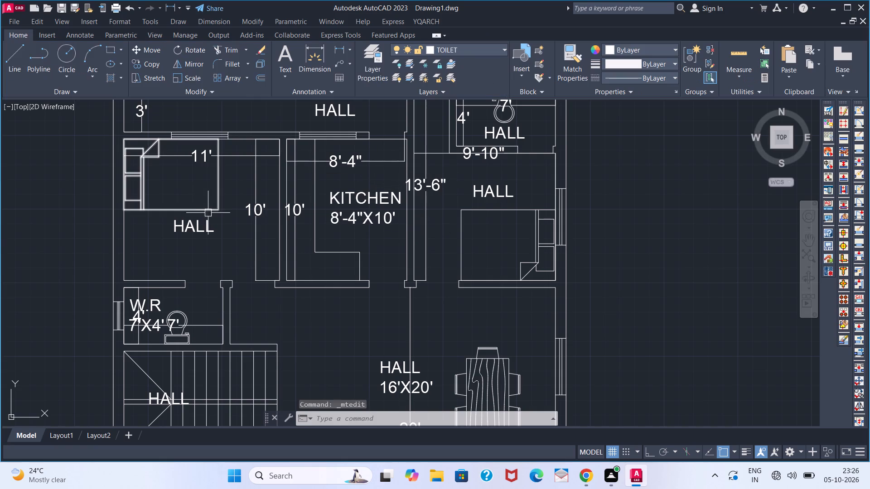
Change the HALL label in the northwest bedroom to BEDROM1 with 11'X10' on a second line.
{"action": "triple_click", "coordinate": [206, 229]}
{"action": "left_click", "coordinate": [232, 234]}
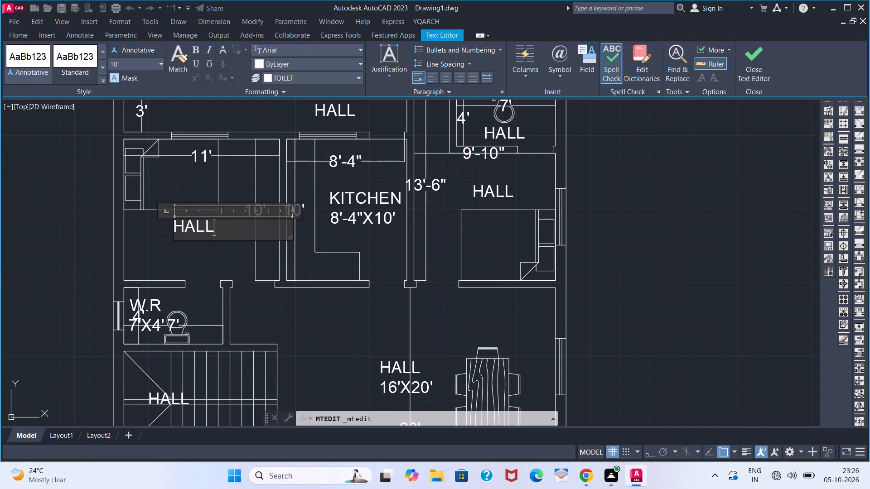
{"action": "key", "text": "BackSpace"}
{"action": "key", "text": "BackSpace"}
{"action": "key", "text": "BackSpace"}
{"action": "key", "text": "BackSpace"}
{"action": "type", "text": "BEDRI"}
{"action": "key", "text": "BackSpace"}
{"action": "type", "text": "OM"}
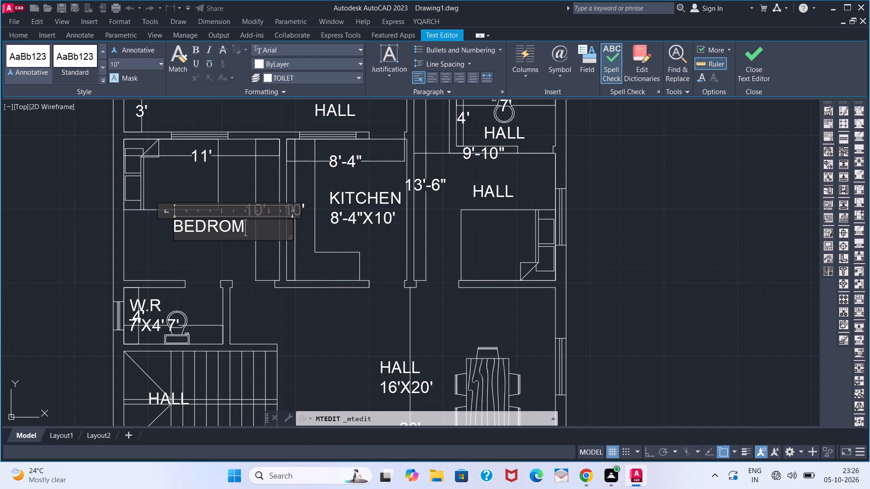
{"action": "key", "text": "1"}
{"action": "key", "text": "Return"}
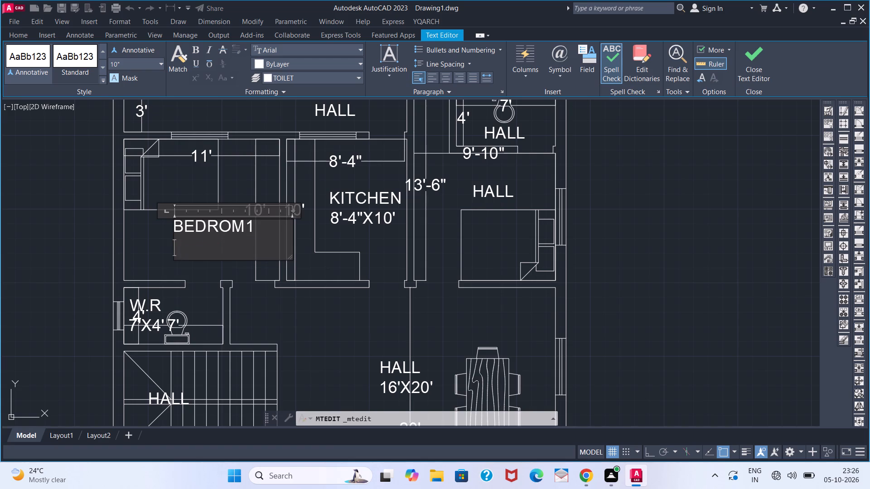
{"action": "type", "text": "11'X"}
{"action": "type", "text": "10"}
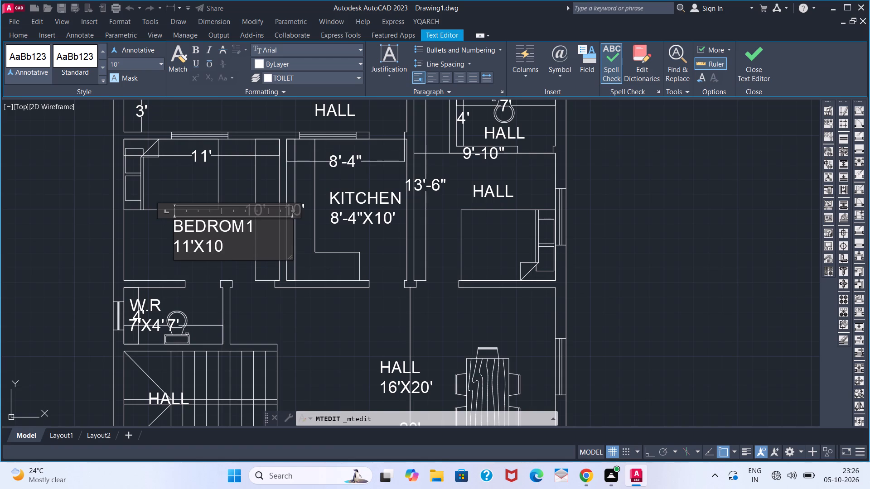
{"action": "key", "text": "apostrophe"}
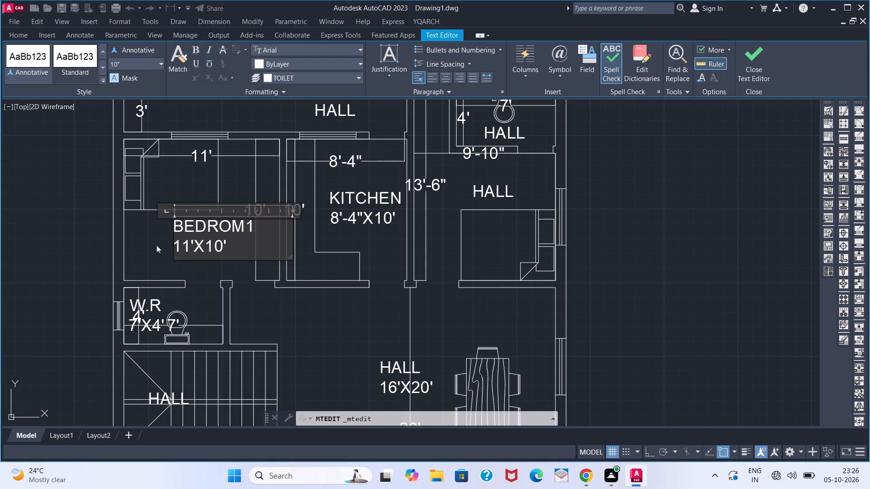
{"action": "left_click", "coordinate": [156, 245]}
Change the HALL label in the northeast bedroom to BEDROOM2 with 9'-10"X13'-6" on a second line.
{"action": "triple_click", "coordinate": [476, 191]}
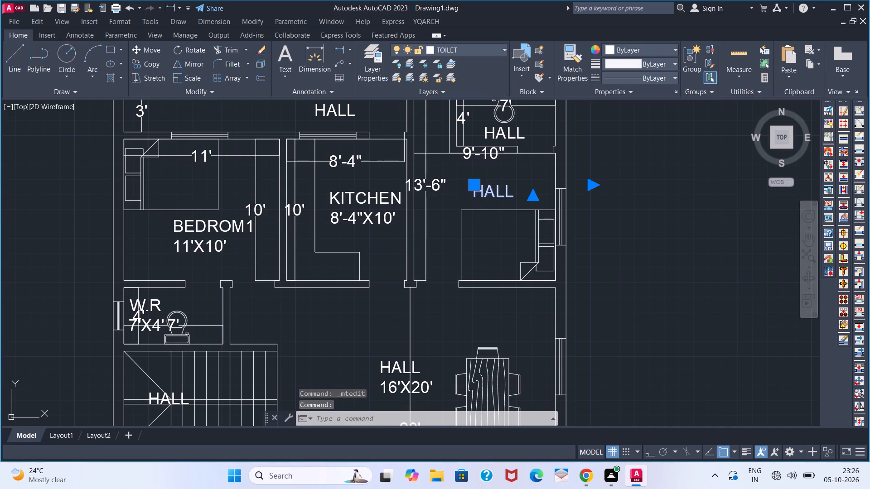
{"action": "left_click", "coordinate": [531, 187]}
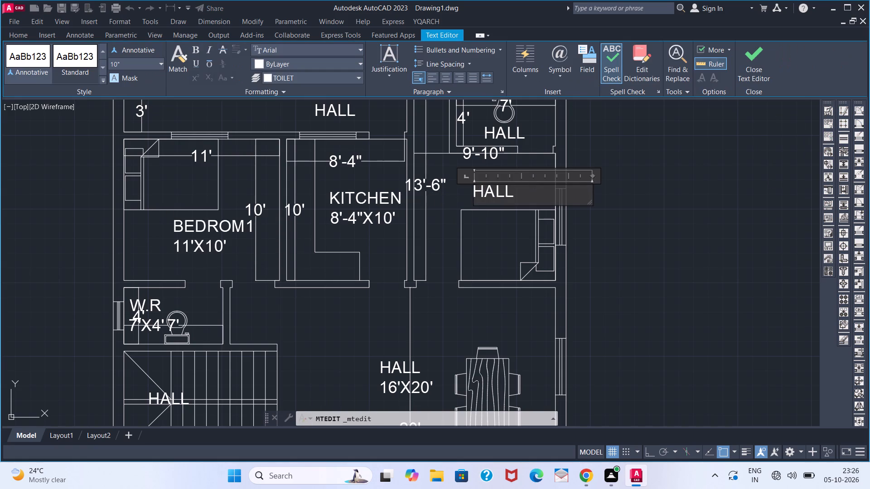
{"action": "key", "text": "BackSpace"}
{"action": "key", "text": "BackSpace"}
{"action": "key", "text": "BackSpace"}
{"action": "key", "text": "BackSpace"}
{"action": "type", "text": "BR"}
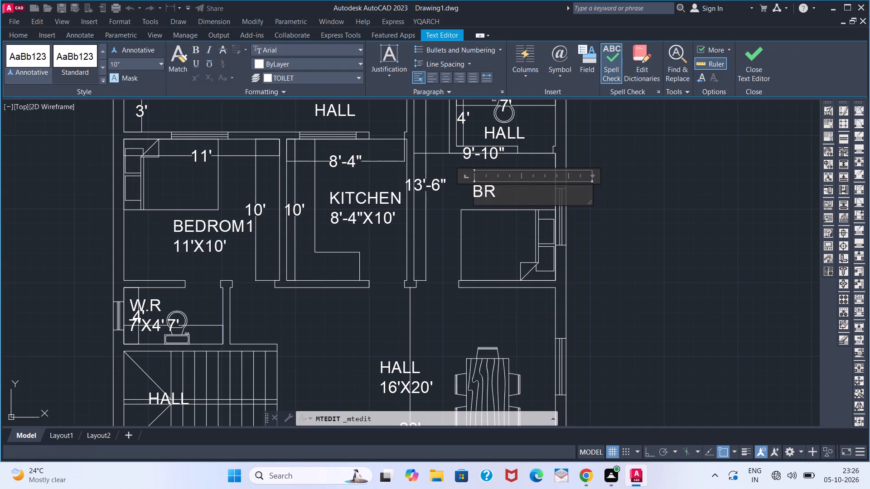
{"action": "key", "text": "BackSpace"}
{"action": "type", "text": "EDROOM"}
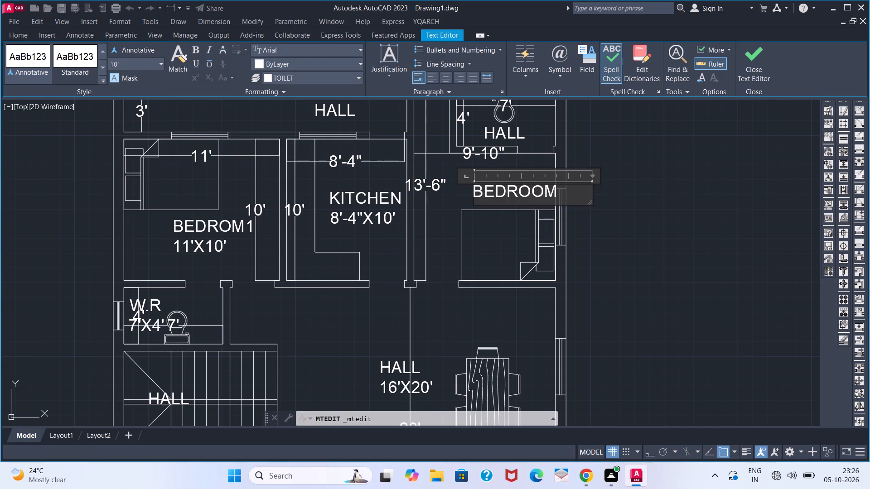
{"action": "key", "text": "2"}
{"action": "key", "text": "Return"}
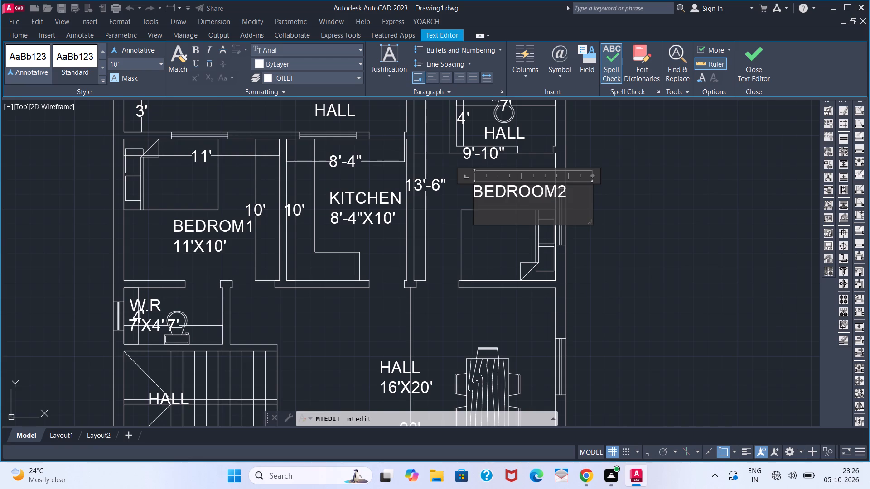
{"action": "type", "text": "9'-"}
{"action": "type", "text": "10\""}
{"action": "key", "text": "x"}
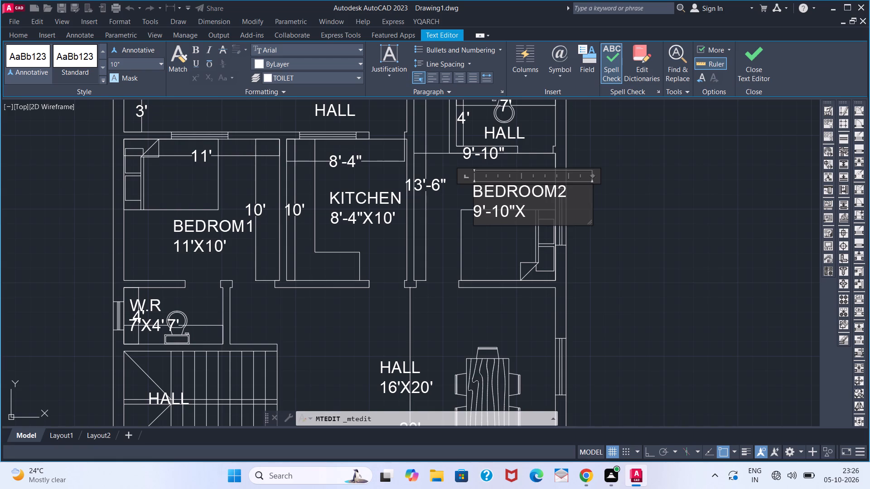
{"action": "type", "text": "13"}
{"action": "key", "text": "apostrophe"}
{"action": "type", "text": "-6\""}
{"action": "left_click", "coordinate": [637, 255]}
Move the BEDROOM2 label west and slightly north so that it sits above the bed within the room.
{"action": "left_click", "coordinate": [506, 200]}
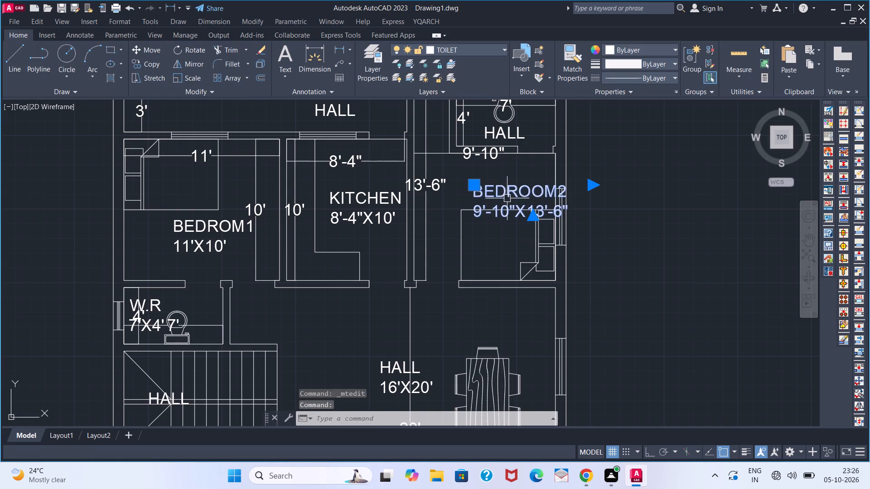
{"action": "left_click_drag", "start_coordinate": [520, 192], "coordinate": [480, 188]}
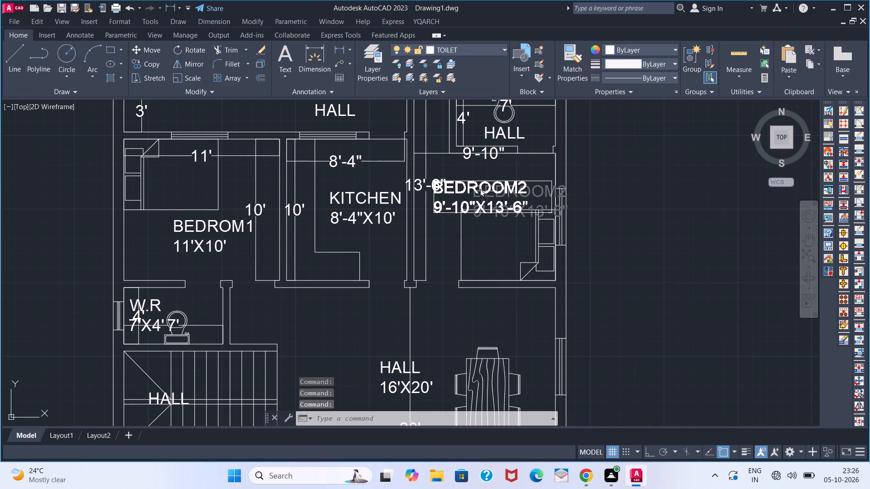
{"action": "left_click_drag", "start_coordinate": [480, 188], "coordinate": [480, 179]}
Change the HALL label in the northeast toilet to W.R with 7'X4' on a second line.
{"action": "scroll", "coordinate": [487, 135], "scroll_direction": "up", "scroll_amount": 2}
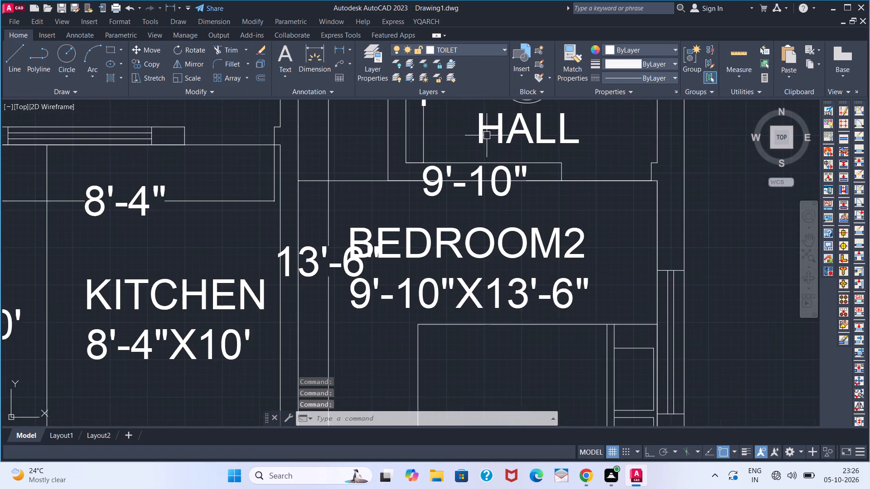
{"action": "left_click_drag", "start_coordinate": [487, 135], "coordinate": [484, 166]}
{"action": "middle_click", "coordinate": [487, 139]}
{"action": "middle_click_drag", "start_coordinate": [487, 144], "coordinate": [484, 166]}
{"action": "middle_click_drag", "start_coordinate": [484, 168], "coordinate": [471, 193]}
{"action": "double_click", "coordinate": [493, 187]}
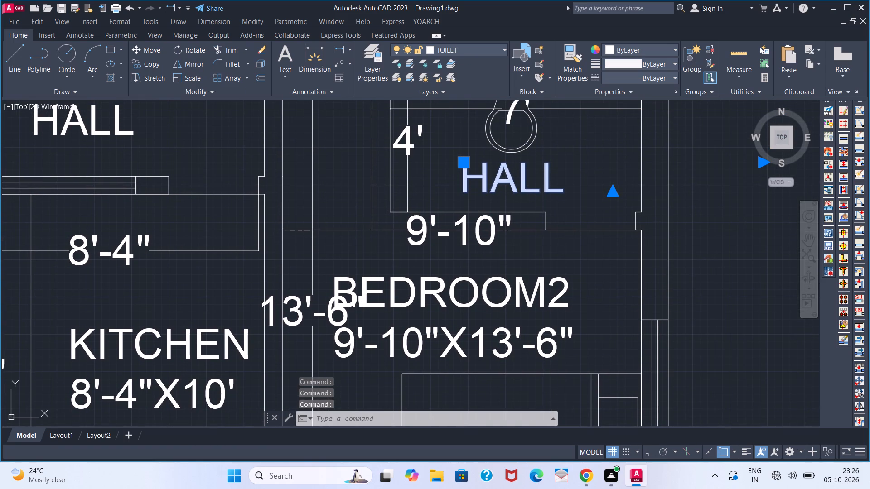
{"action": "left_click", "coordinate": [575, 181]}
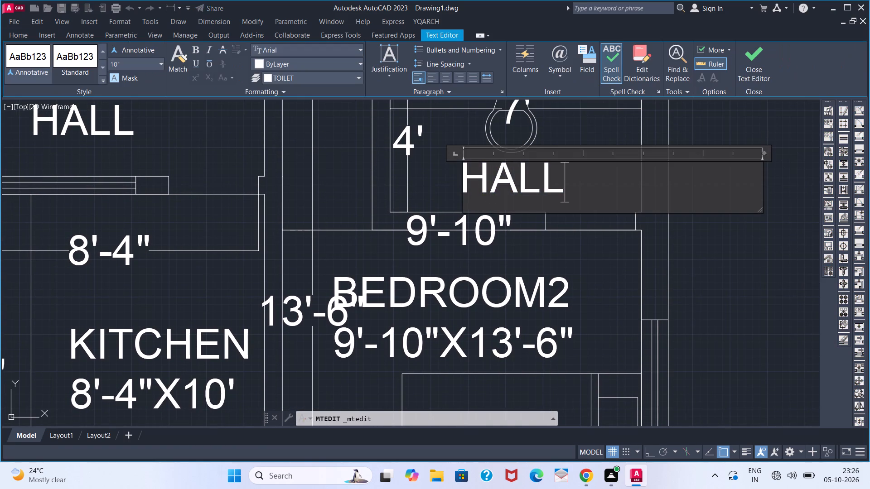
{"action": "key", "text": "BackSpace"}
{"action": "key", "text": "BackSpace"}
{"action": "key", "text": "BackSpace"}
{"action": "key", "text": "BackSpace"}
{"action": "key", "text": "w"}
{"action": "type", "text": ".R"}
{"action": "key", "text": "Return"}
{"action": "type", "text": "7'"}
{"action": "type", "text": "X4'"}
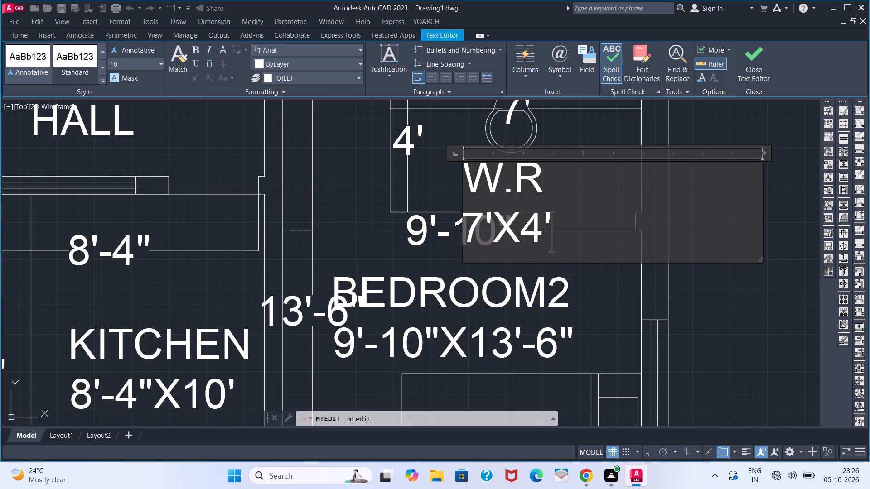
{"action": "left_click", "coordinate": [300, 175]}
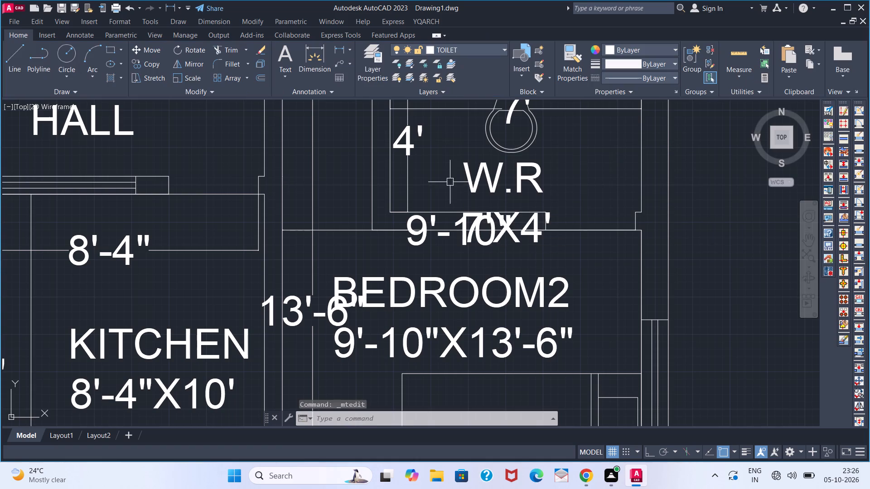
Move the W.R label in the northeast toilet northwest so both of its lines sit inside the room beside the toilet fixture.
{"action": "middle_click_drag", "start_coordinate": [533, 191], "coordinate": [433, 270]}
{"action": "left_click", "coordinate": [391, 255]}
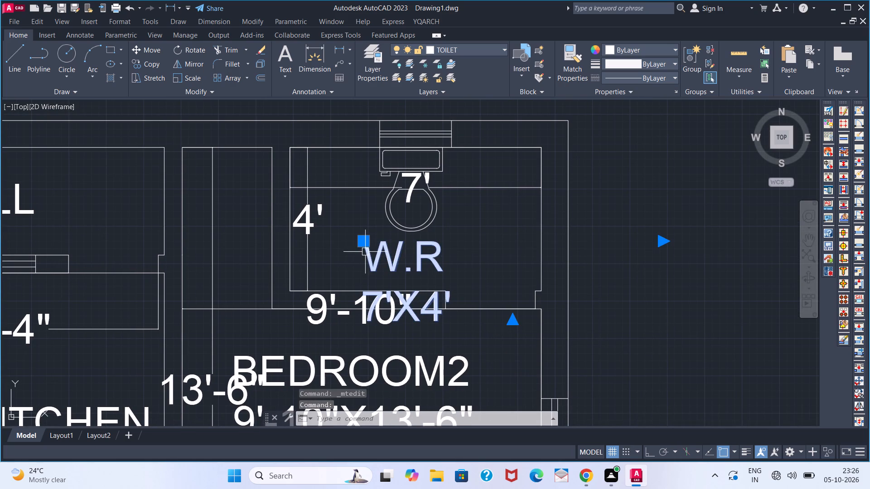
{"action": "left_click_drag", "start_coordinate": [384, 259], "coordinate": [335, 215]}
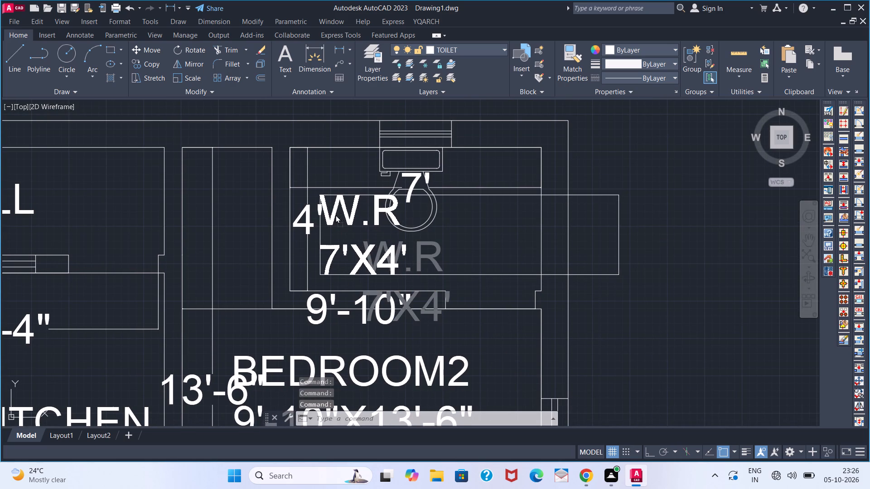
{"action": "left_click_drag", "start_coordinate": [335, 215], "coordinate": [461, 202]}
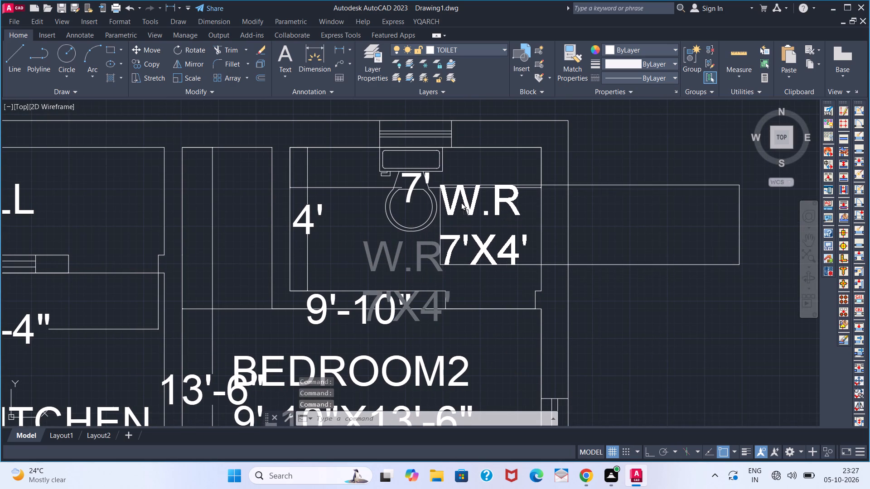
{"action": "left_click_drag", "start_coordinate": [461, 202], "coordinate": [328, 195]}
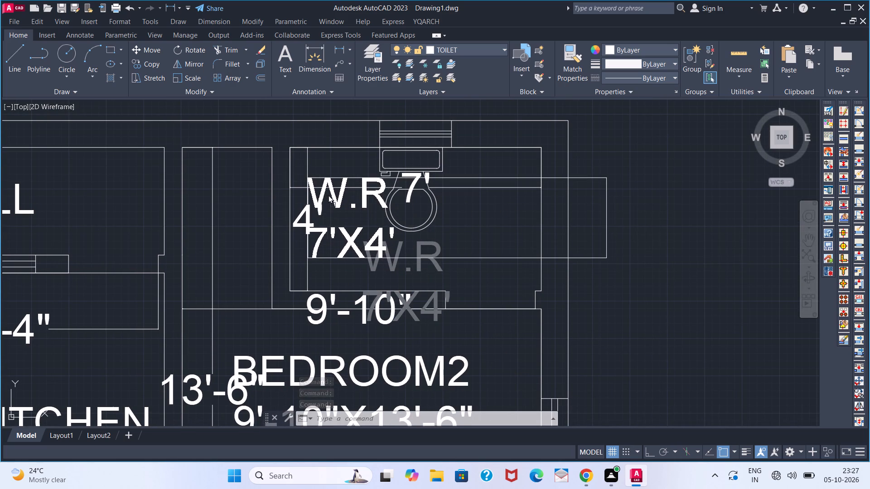
{"action": "left_click_drag", "start_coordinate": [328, 195], "coordinate": [324, 192]}
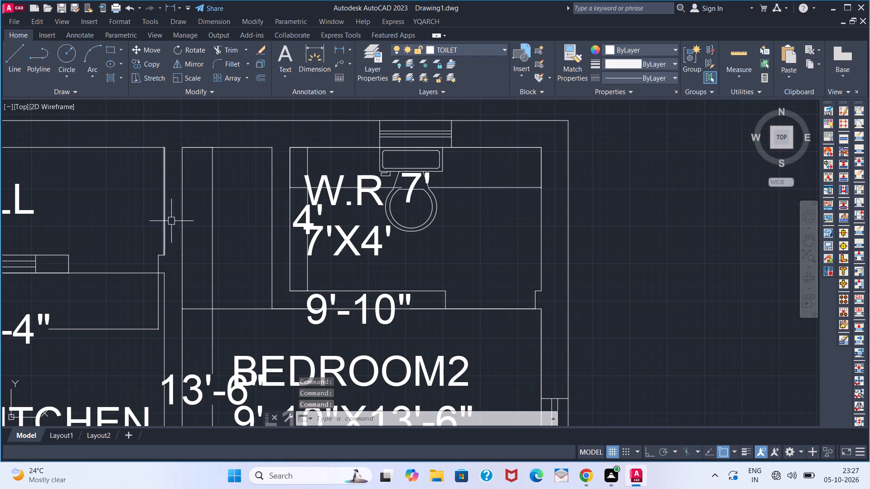
Change the HALL label in the long strip north of BEDROM1 and the kitchen to VARANDA with 3'X on a second line.
{"action": "scroll", "coordinate": [247, 219], "scroll_direction": "down", "scroll_amount": 2}
{"action": "middle_click_drag", "start_coordinate": [172, 226], "coordinate": [418, 230]}
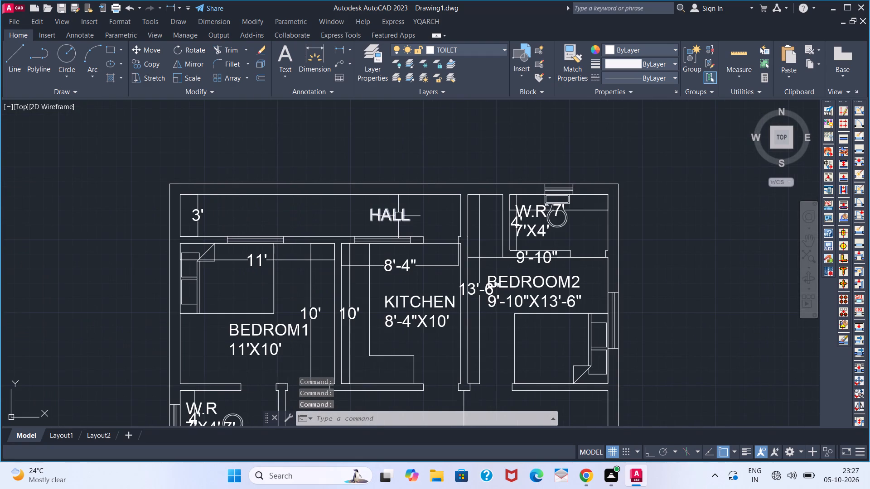
{"action": "double_click", "coordinate": [392, 216]}
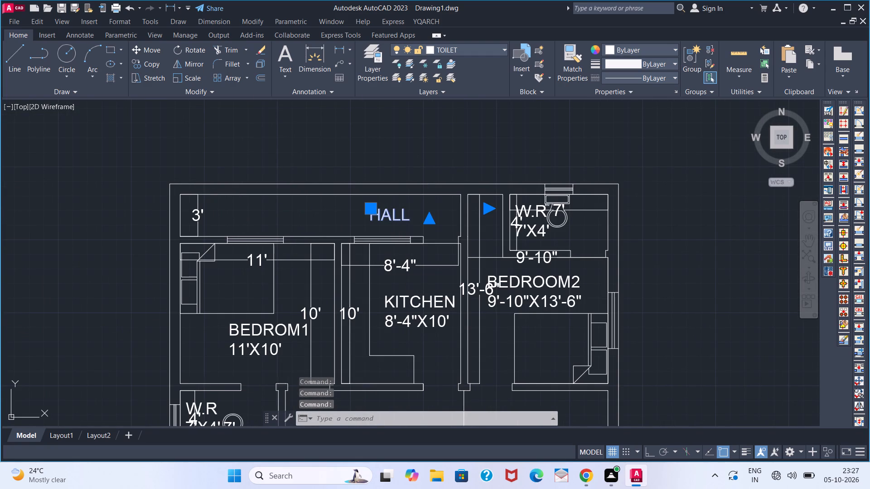
{"action": "left_click", "coordinate": [417, 225]}
{"action": "key", "text": "BackSpace"}
{"action": "key", "text": "BackSpace"}
{"action": "key", "text": "BackSpace"}
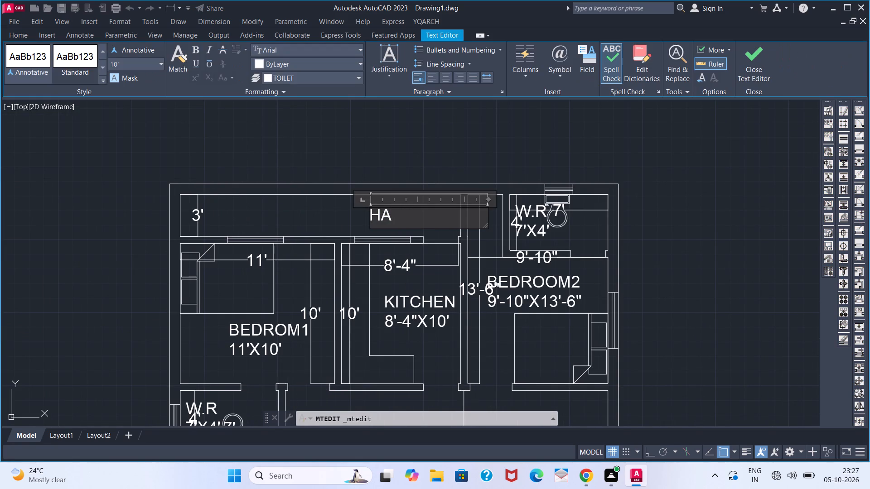
{"action": "key", "text": "BackSpace"}
{"action": "type", "text": "VARANDA"}
{"action": "key", "text": "Return"}
{"action": "type", "text": "3'"}
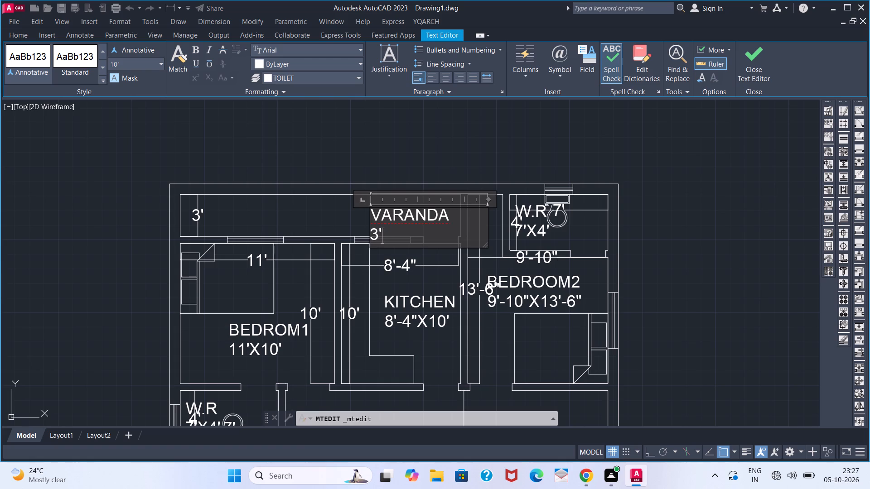
{"action": "key", "text": "x"}
{"action": "left_click", "coordinate": [279, 222]}
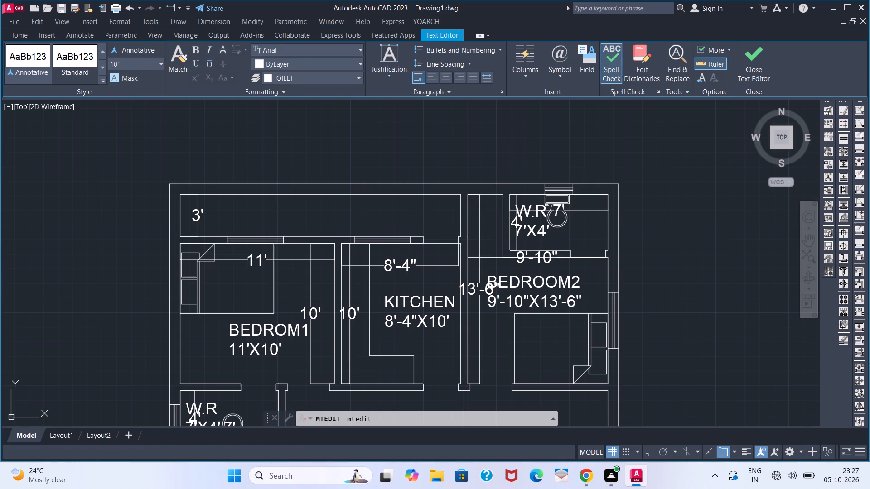
Add a horizontal linear dimension across the full length of the varanda along its north wall.
{"action": "left_click", "coordinate": [339, 49]}
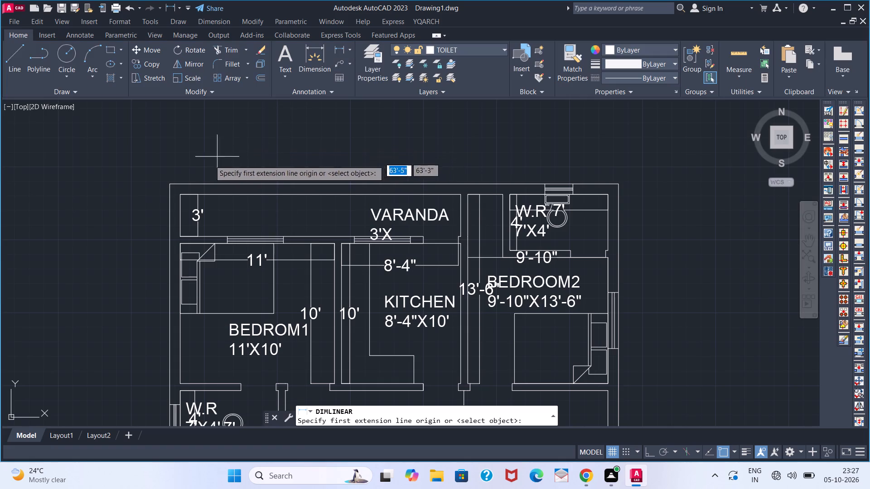
{"action": "left_click", "coordinate": [182, 196]}
{"action": "left_click", "coordinate": [461, 194]}
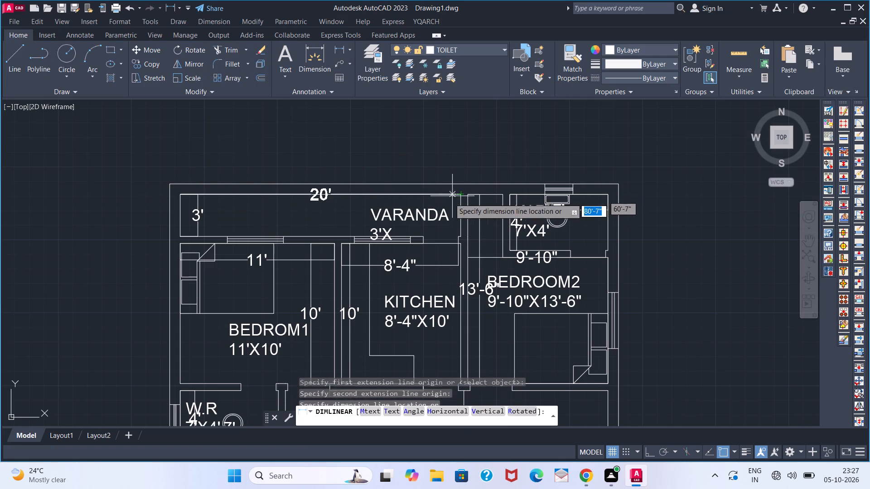
{"action": "left_click", "coordinate": [446, 196]}
Complete the second line of the VARANDA label as 3'X10'.
{"action": "double_click", "coordinate": [418, 217]}
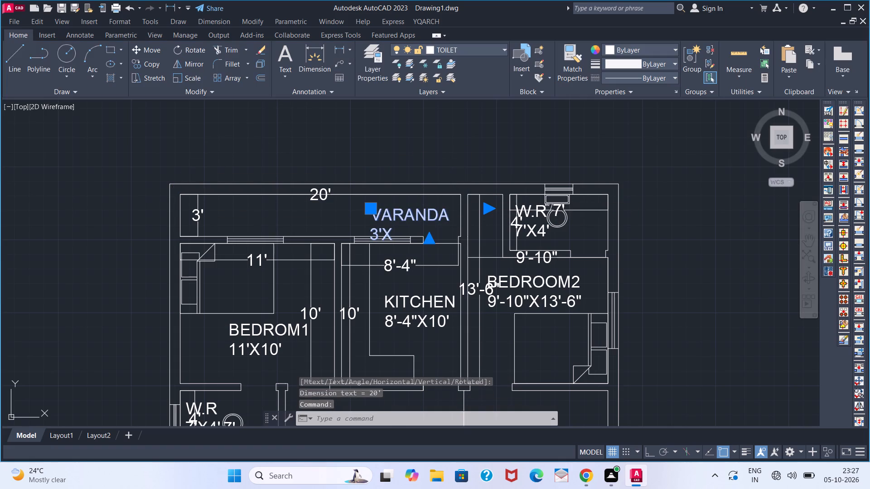
{"action": "left_click", "coordinate": [399, 235]}
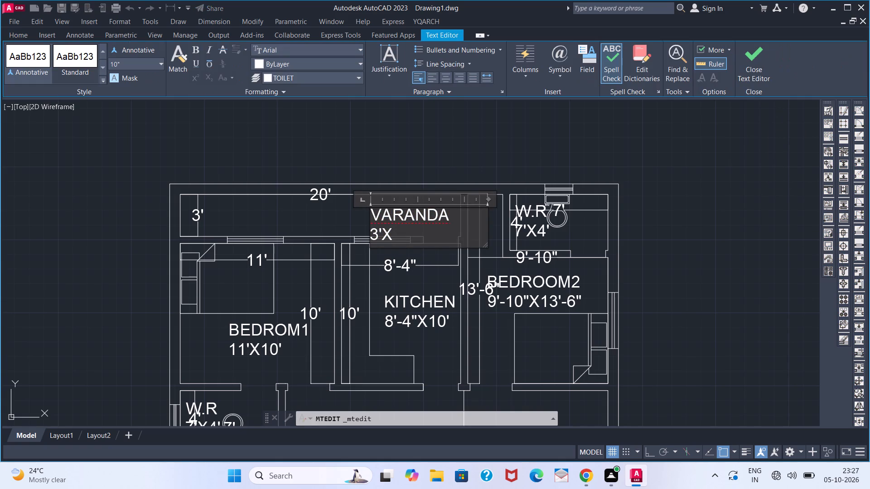
{"action": "type", "text": "10"}
{"action": "key", "text": "apostrophe"}
{"action": "left_click", "coordinate": [262, 172]}
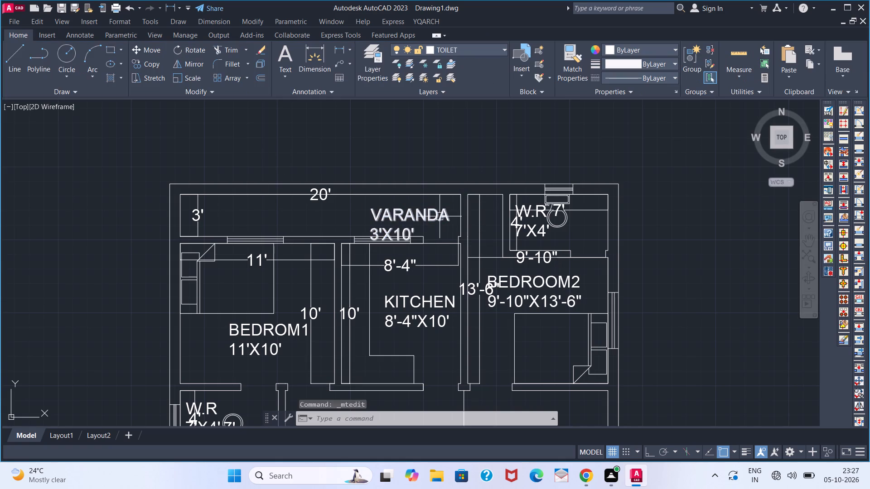
Move the VARANDA label west and slightly north so that it sits inside the varanda near its middle.
{"action": "left_click", "coordinate": [438, 215]}
{"action": "left_click_drag", "start_coordinate": [435, 220], "coordinate": [341, 218]}
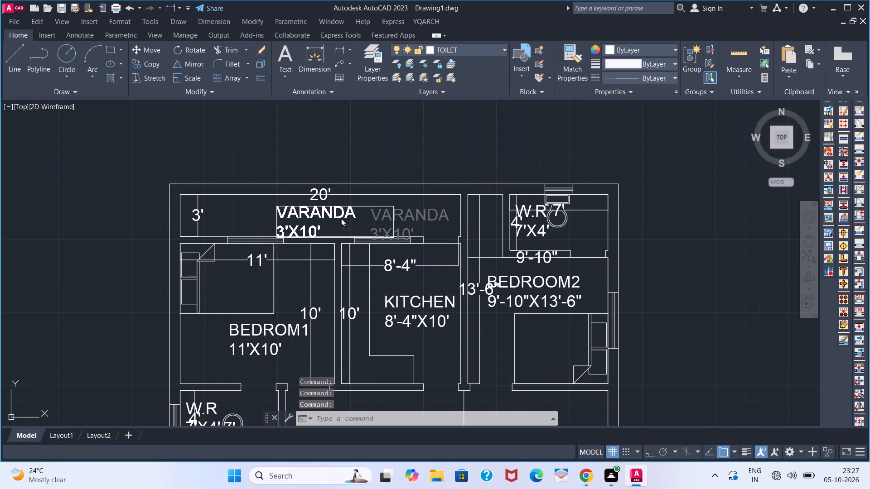
{"action": "left_click_drag", "start_coordinate": [341, 218], "coordinate": [340, 211]}
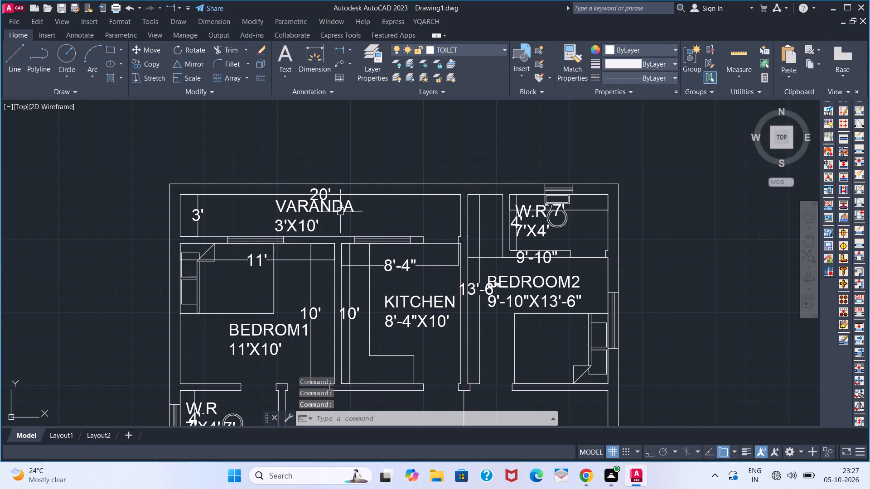
Replace the HALL label in the 7' wide toilet above the bottom bedroom with C.WR and 7'X4' on a second line.
{"action": "middle_click_drag", "start_coordinate": [304, 290], "coordinate": [301, 242]}
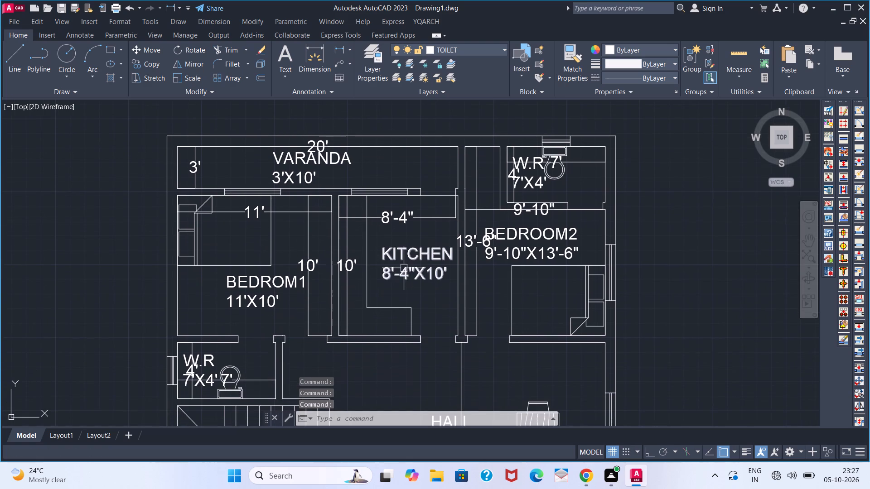
{"action": "middle_click_drag", "start_coordinate": [396, 291], "coordinate": [362, 194]}
{"action": "scroll", "coordinate": [301, 268], "scroll_direction": "down", "scroll_amount": 1}
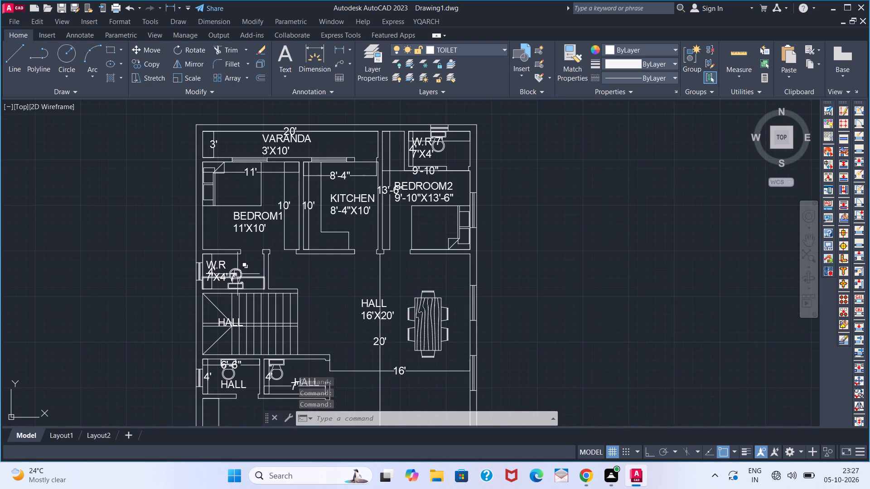
{"action": "middle_click_drag", "start_coordinate": [314, 273], "coordinate": [242, 209]}
{"action": "middle_click_drag", "start_coordinate": [285, 269], "coordinate": [319, 209]}
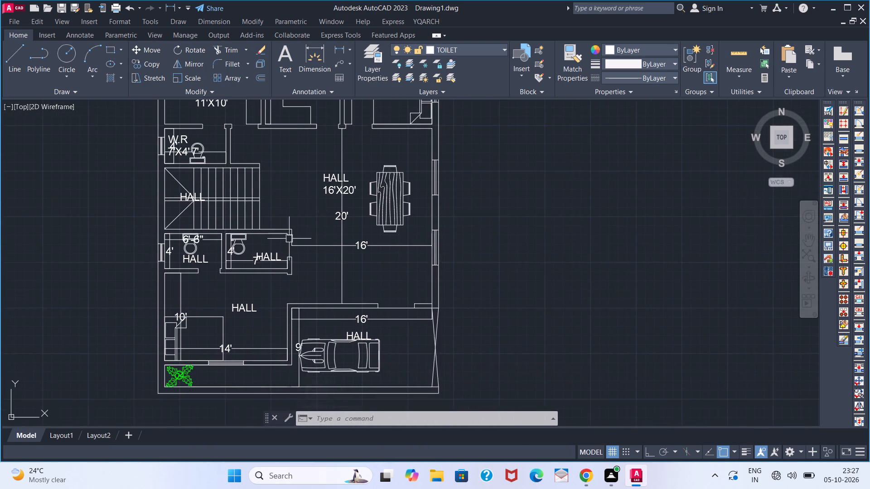
{"action": "scroll", "coordinate": [255, 265], "scroll_direction": "up", "scroll_amount": 2}
{"action": "double_click", "coordinate": [271, 241]}
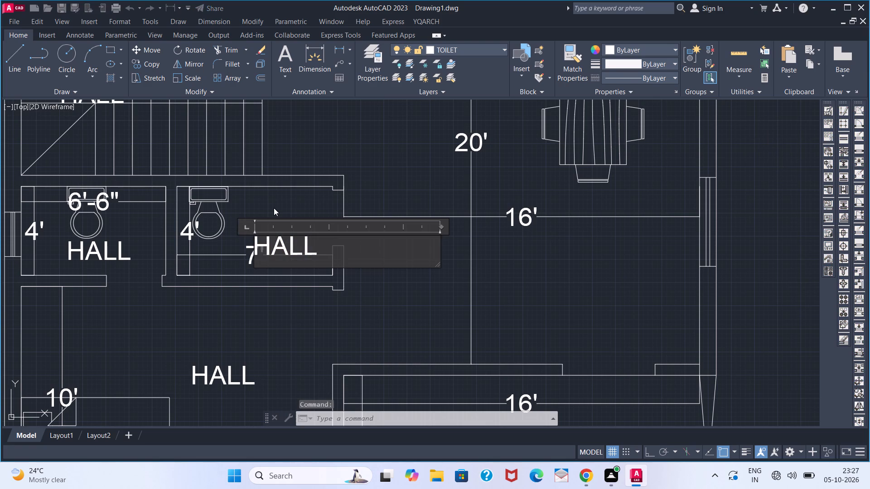
{"action": "key", "text": "Right"}
{"action": "key", "text": "Right"}
{"action": "key", "text": "Right"}
{"action": "key", "text": "BackSpace"}
{"action": "key", "text": "BackSpace"}
{"action": "key", "text": "BackSpace"}
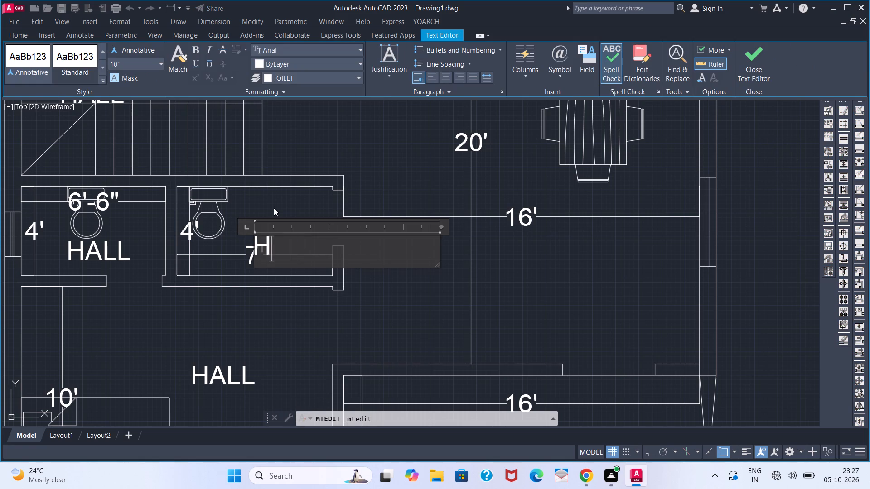
{"action": "key", "text": "BackSpace"}
{"action": "type", "text": "C.WR"}
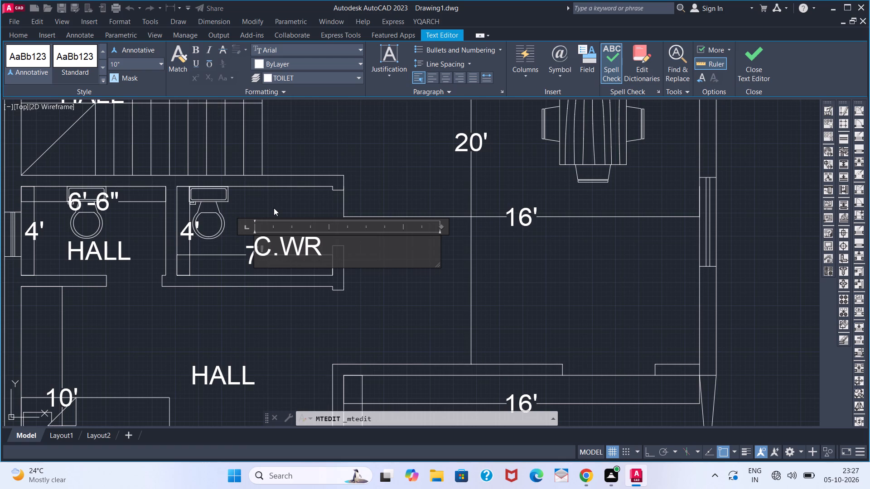
{"action": "key", "text": "Return"}
{"action": "type", "text": "7'"}
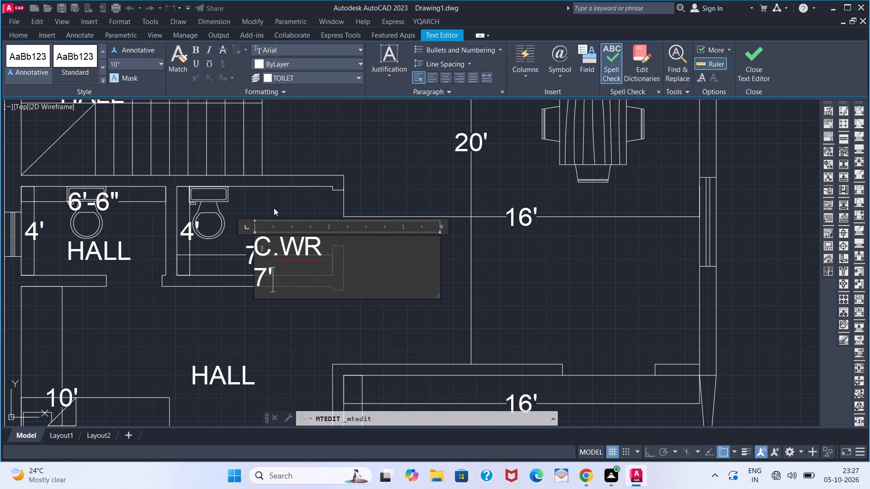
{"action": "type", "text": "X4'"}
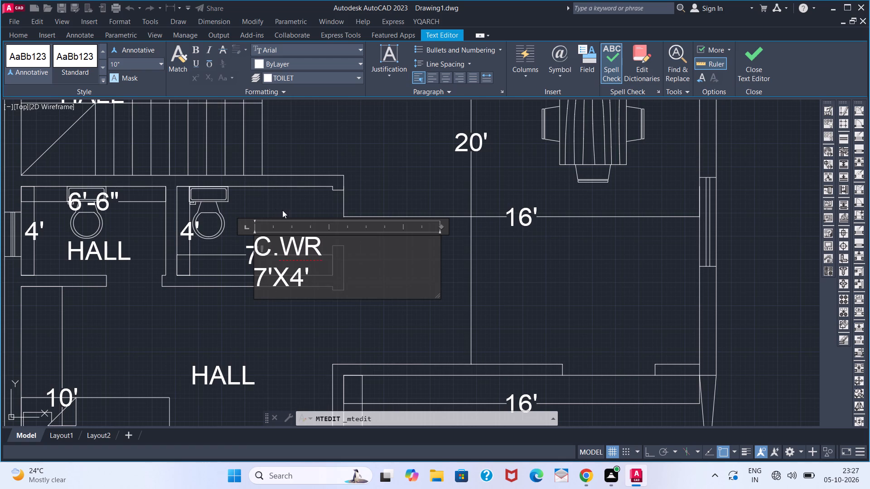
{"action": "left_click", "coordinate": [290, 206]}
Move the C.WR label up and slightly left so it sits inside the toilet beside the WC fixture.
{"action": "left_click", "coordinate": [284, 253]}
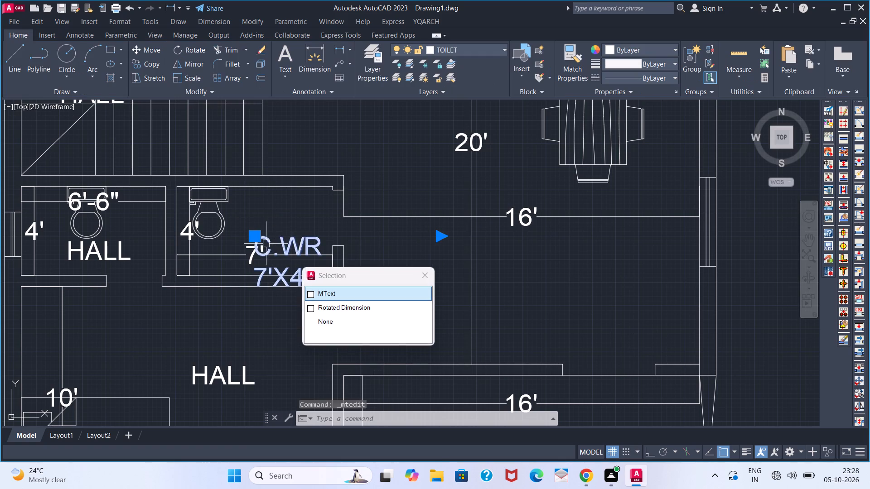
{"action": "left_click", "coordinate": [261, 237]}
{"action": "left_click", "coordinate": [251, 237]}
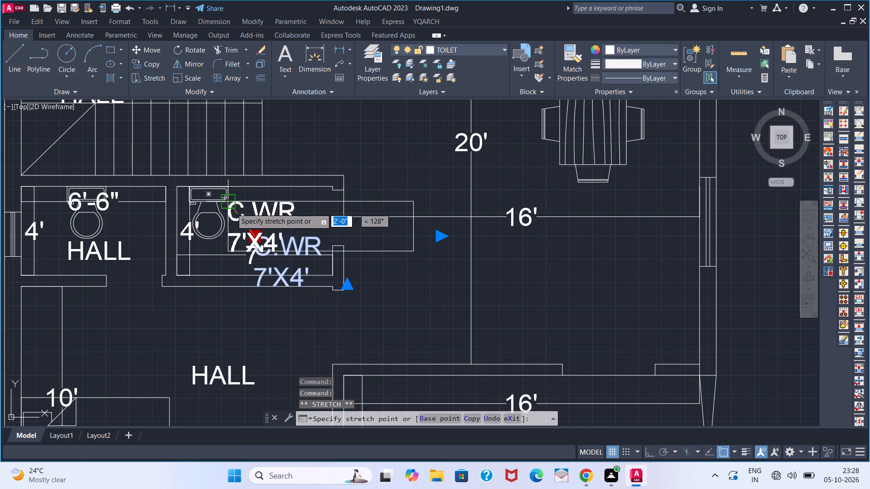
{"action": "left_click", "coordinate": [237, 206]}
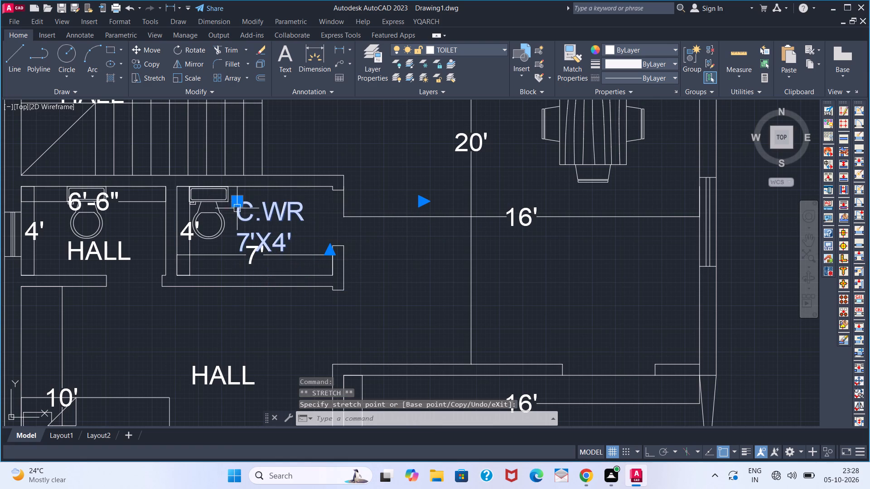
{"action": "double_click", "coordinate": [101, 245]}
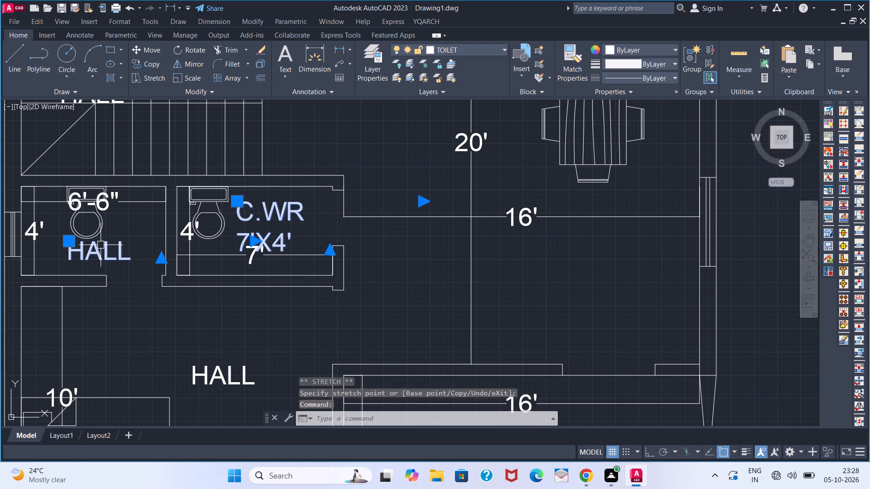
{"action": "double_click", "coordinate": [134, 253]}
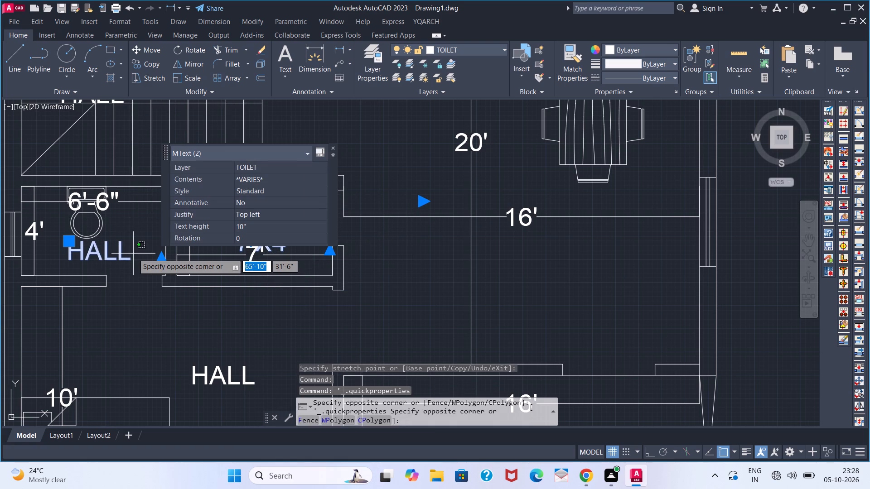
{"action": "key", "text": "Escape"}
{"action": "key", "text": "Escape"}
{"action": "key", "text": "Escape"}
Replace the HALL label in the 6'-6" wide toilet with WR and 6'-6"X4' on a second line.
{"action": "triple_click", "coordinate": [128, 254]}
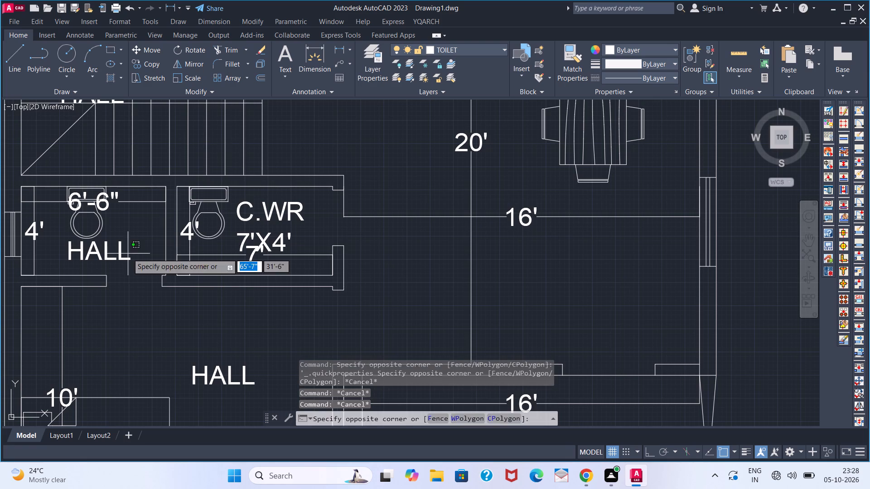
{"action": "triple_click", "coordinate": [117, 254]}
{"action": "left_click", "coordinate": [142, 247]}
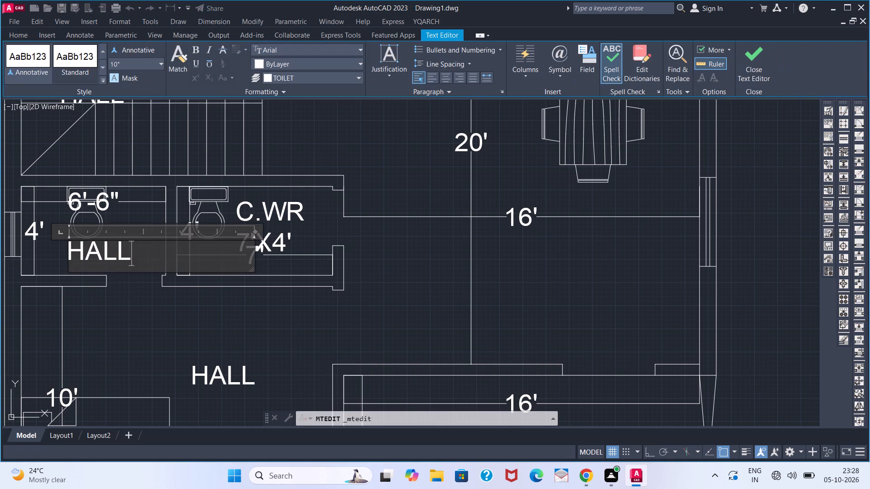
{"action": "key", "text": "BackSpace"}
{"action": "key", "text": "BackSpace"}
{"action": "key", "text": "BackSpace"}
{"action": "key", "text": "BackSpace"}
{"action": "key", "text": "BackSpace"}
{"action": "key", "text": "BackSpace"}
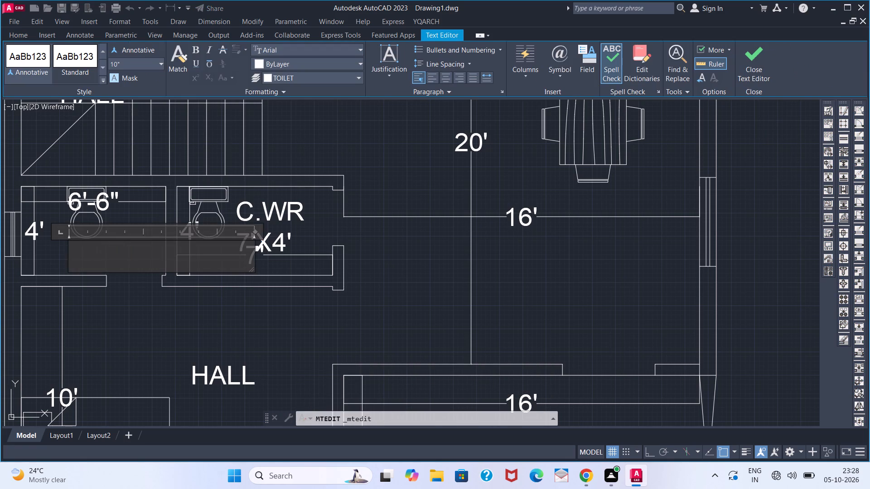
{"action": "type", "text": "WR"}
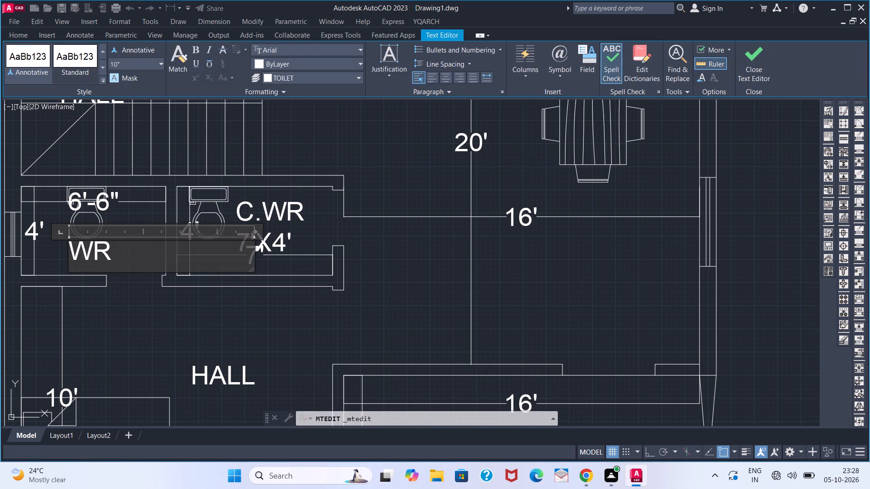
{"action": "key", "text": "Return"}
{"action": "type", "text": "6'-6\"X"}
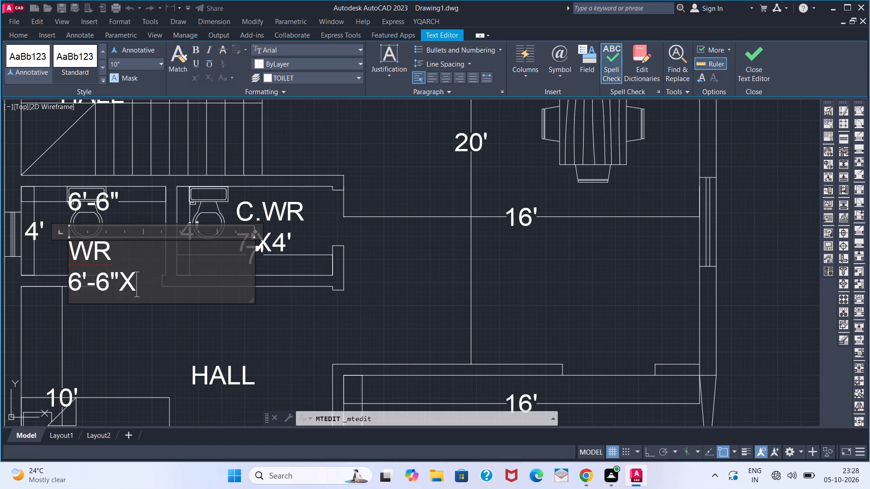
{"action": "type", "text": "4'"}
{"action": "left_click", "coordinate": [58, 360]}
Move the WR label about 2'-6" up and left so it fits inside the 6'-6" wide toilet.
{"action": "scroll", "coordinate": [86, 253], "scroll_direction": "up", "scroll_amount": 1}
{"action": "middle_click_drag", "start_coordinate": [86, 253], "coordinate": [196, 260]}
{"action": "left_click", "coordinate": [191, 249]}
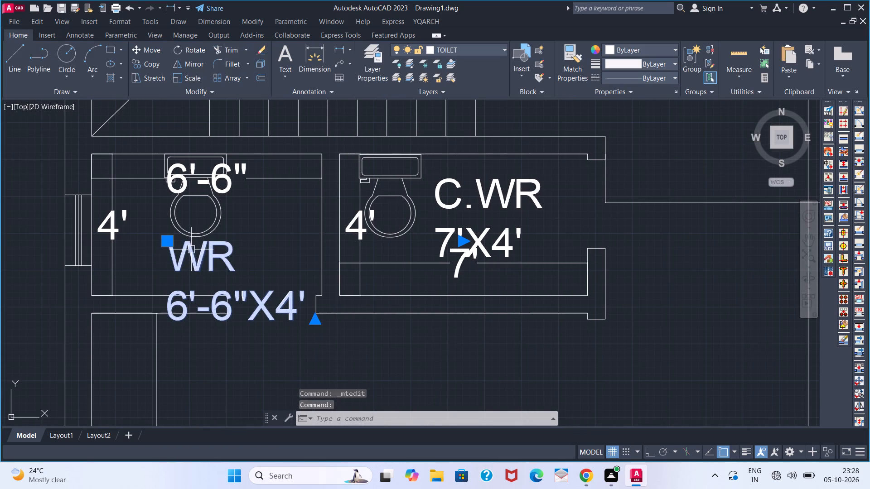
{"action": "left_click", "coordinate": [170, 244]}
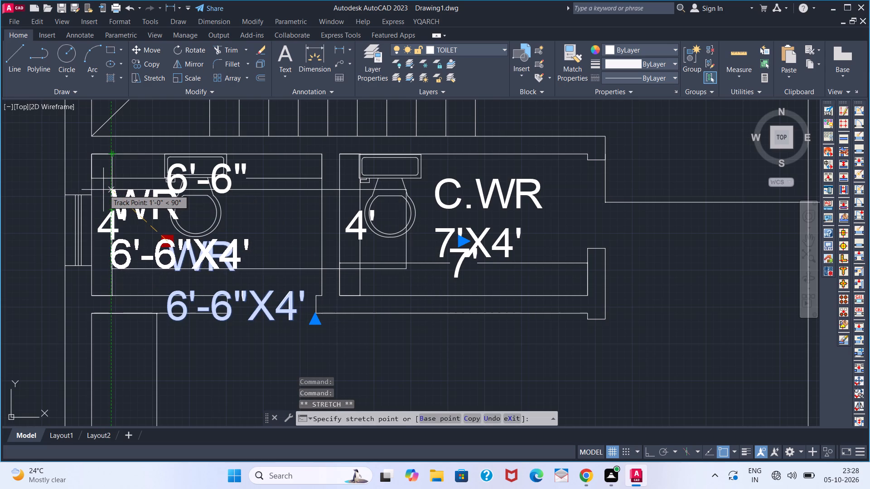
{"action": "scroll", "coordinate": [99, 192], "scroll_direction": "up", "scroll_amount": 3}
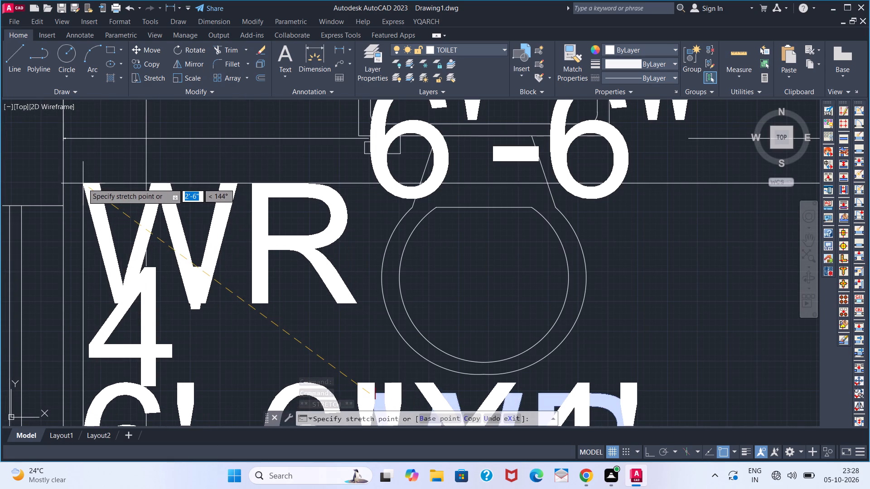
{"action": "left_click", "coordinate": [83, 183]}
{"action": "key", "text": "Escape"}
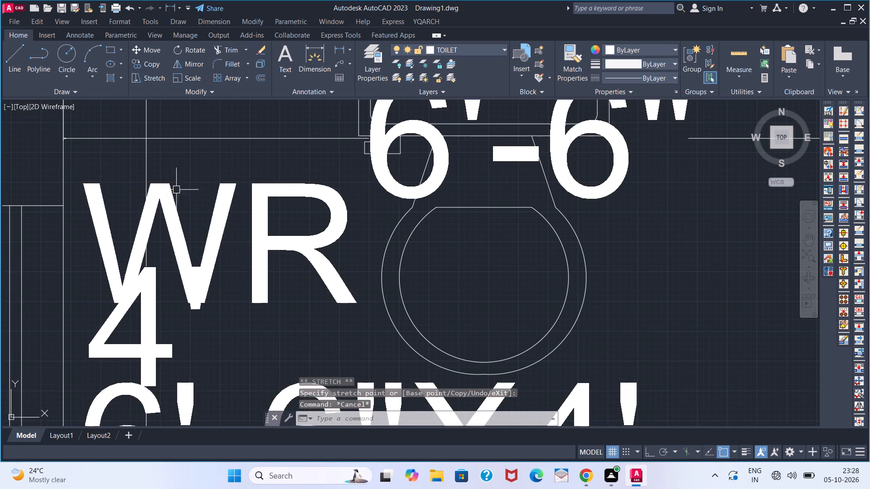
Replace the HALL label in the 14' by 10' room below the toilets with M.BEDROOM and 14'X10' on a second line.
{"action": "scroll", "coordinate": [221, 192], "scroll_direction": "down", "scroll_amount": 5}
{"action": "middle_click_drag", "start_coordinate": [380, 302], "coordinate": [287, 189]}
{"action": "scroll", "coordinate": [304, 221], "scroll_direction": "down", "scroll_amount": 1}
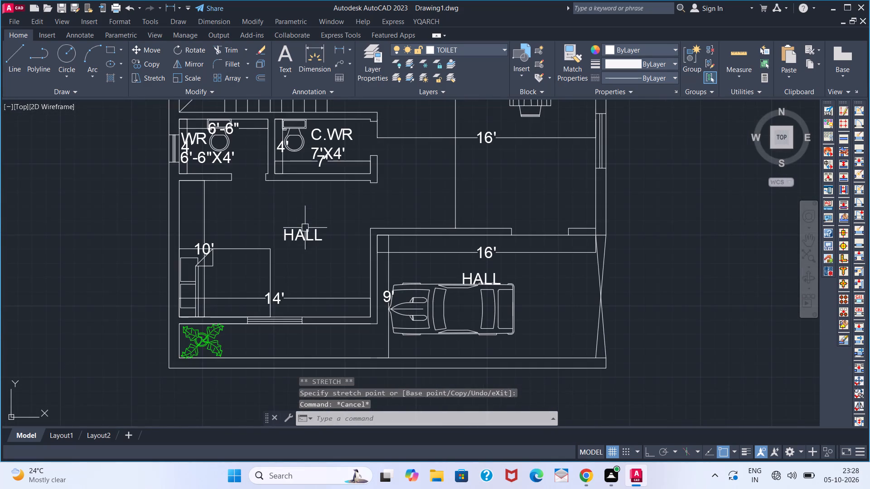
{"action": "triple_click", "coordinate": [305, 228]}
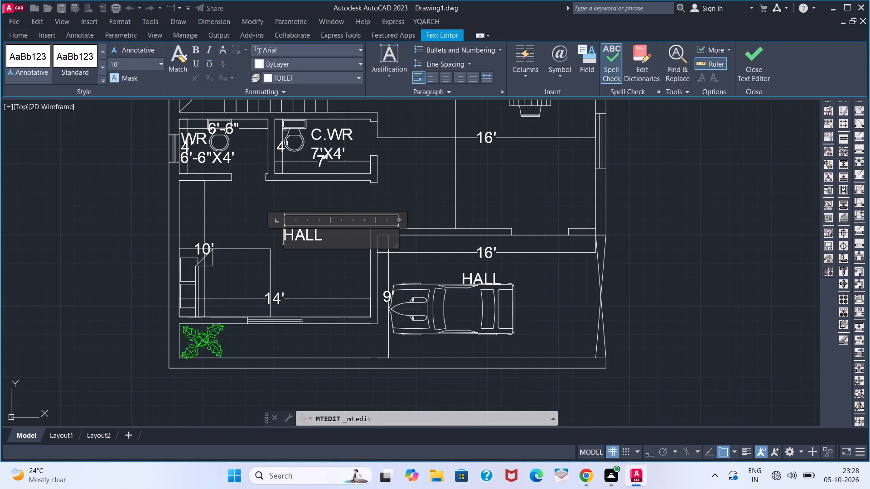
{"action": "left_click", "coordinate": [340, 240]}
{"action": "key", "text": "BackSpace"}
{"action": "key", "text": "BackSpace"}
{"action": "key", "text": "BackSpace"}
{"action": "key", "text": "BackSpace"}
{"action": "key", "text": "BackSpace"}
{"action": "key", "text": "BackSpace"}
{"action": "key", "text": "BackSpace"}
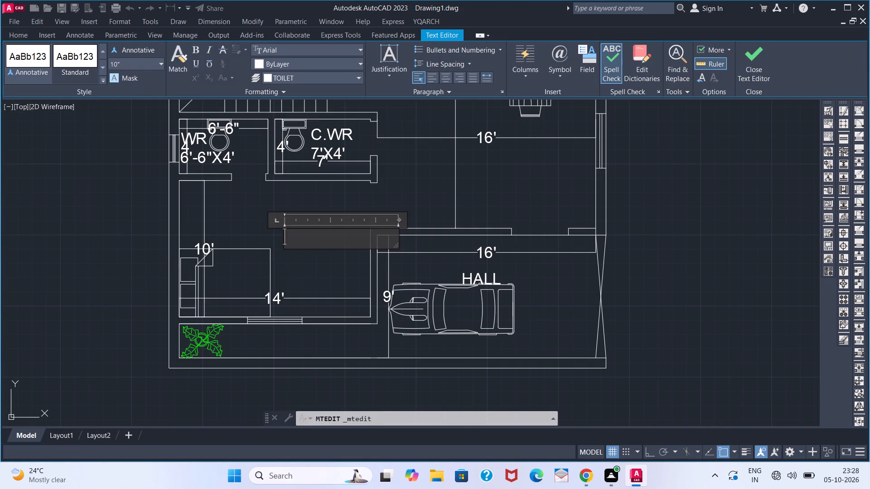
{"action": "type", "text": "M/"}
{"action": "key", "text": "BackSpace"}
{"action": "type", "text": ".BEDROOM"}
{"action": "key", "text": "Return"}
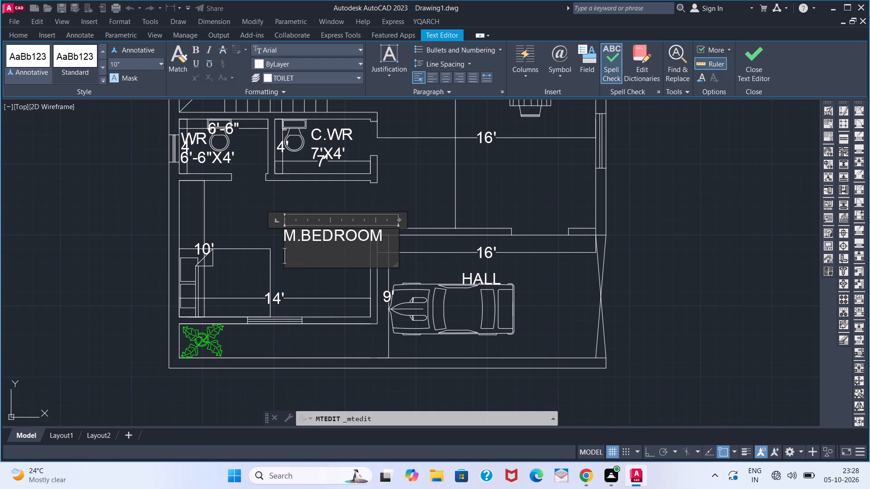
{"action": "type", "text": "14'"}
{"action": "key", "text": "z"}
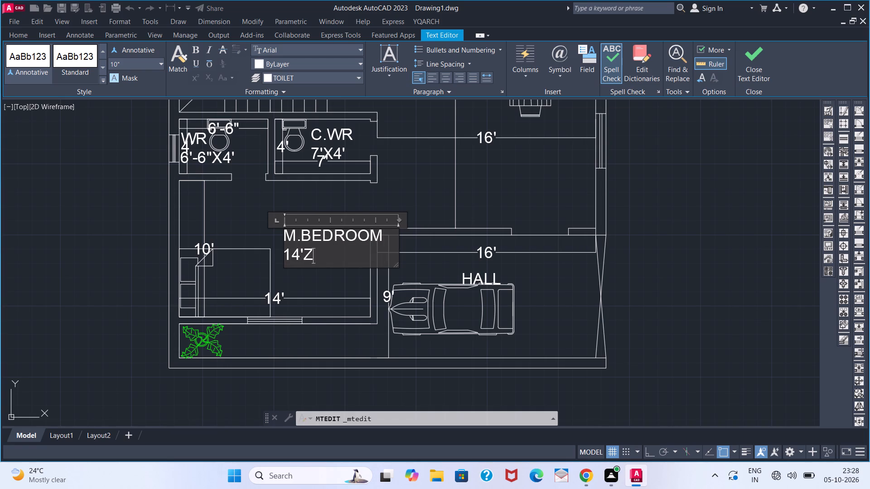
{"action": "key", "text": "BackSpace"}
{"action": "key", "text": "x"}
{"action": "type", "text": "10'"}
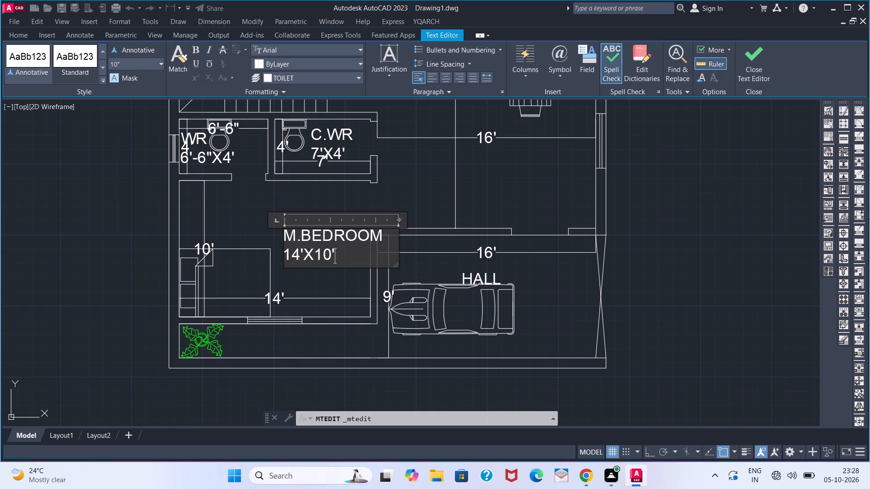
{"action": "left_click", "coordinate": [243, 218]}
Move the M.BEDROOM label up and left, clear of the wall and into the room's open area.
{"action": "left_click", "coordinate": [337, 243]}
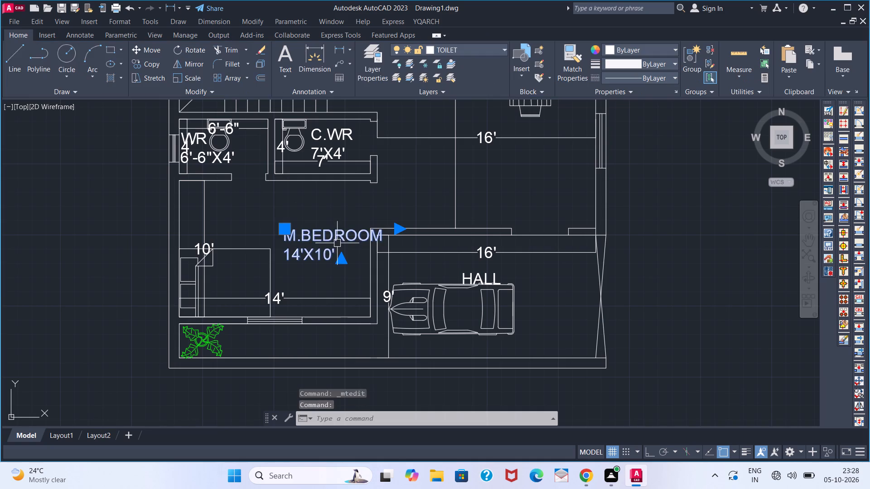
{"action": "left_click_drag", "start_coordinate": [329, 242], "coordinate": [273, 223]}
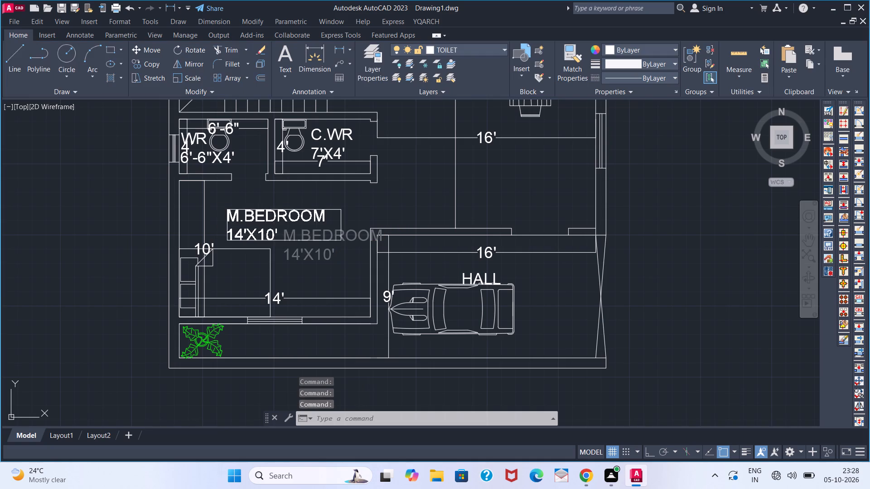
Replace the HALL label in the 16' by 9' car area with PARKING and 16'X9' on a second line.
{"action": "scroll", "coordinate": [333, 288], "scroll_direction": "down", "scroll_amount": 1}
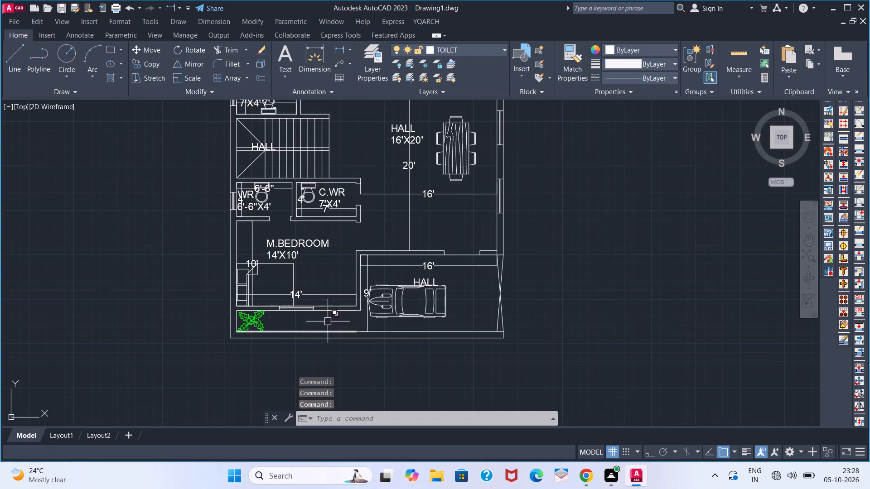
{"action": "double_click", "coordinate": [428, 280]}
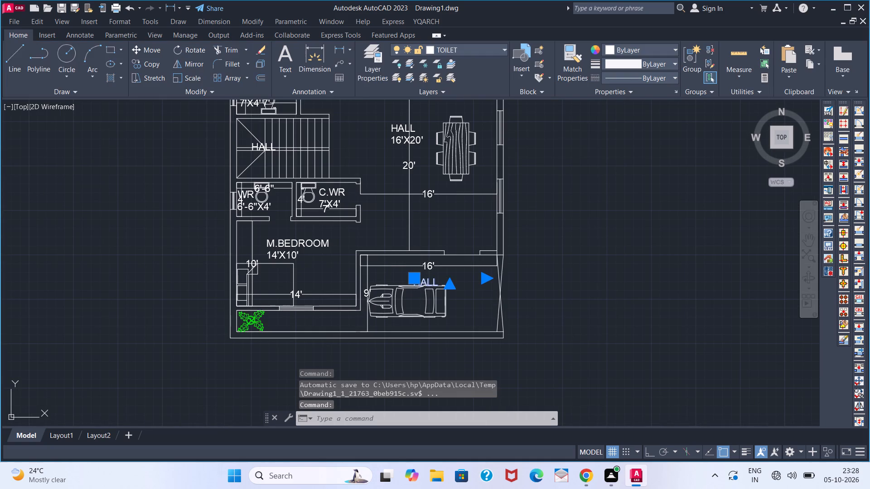
{"action": "left_click", "coordinate": [451, 279]}
{"action": "key", "text": "BackSpace"}
{"action": "key", "text": "BackSpace"}
{"action": "key", "text": "BackSpace"}
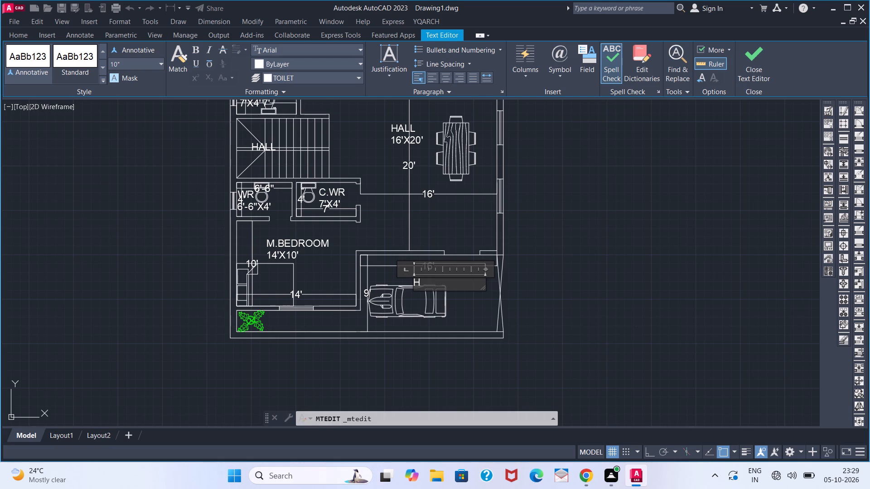
{"action": "key", "text": "BackSpace"}
{"action": "type", "text": "PARKING"}
{"action": "key", "text": "Return"}
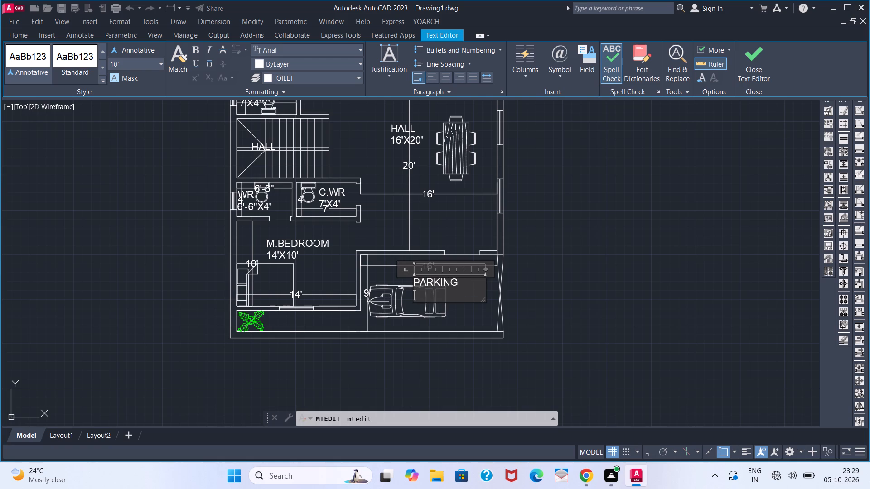
{"action": "type", "text": "16'"}
{"action": "type", "text": "X9'"}
{"action": "left_click", "coordinate": [414, 235]}
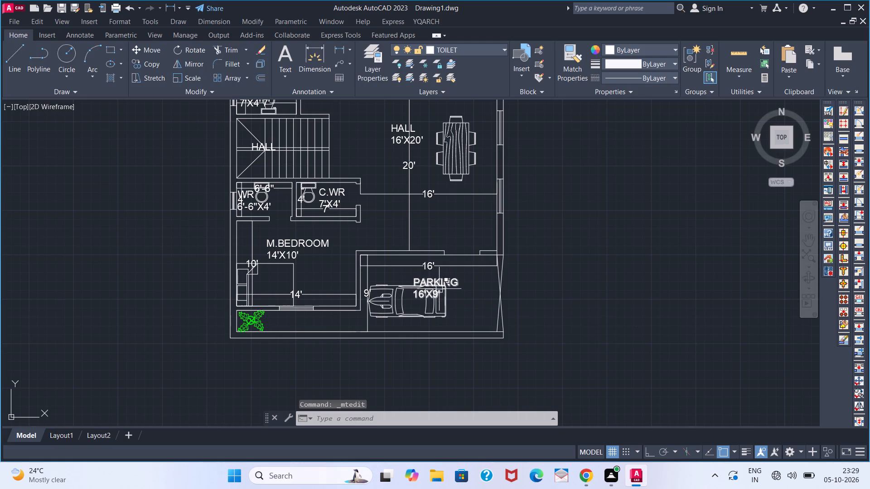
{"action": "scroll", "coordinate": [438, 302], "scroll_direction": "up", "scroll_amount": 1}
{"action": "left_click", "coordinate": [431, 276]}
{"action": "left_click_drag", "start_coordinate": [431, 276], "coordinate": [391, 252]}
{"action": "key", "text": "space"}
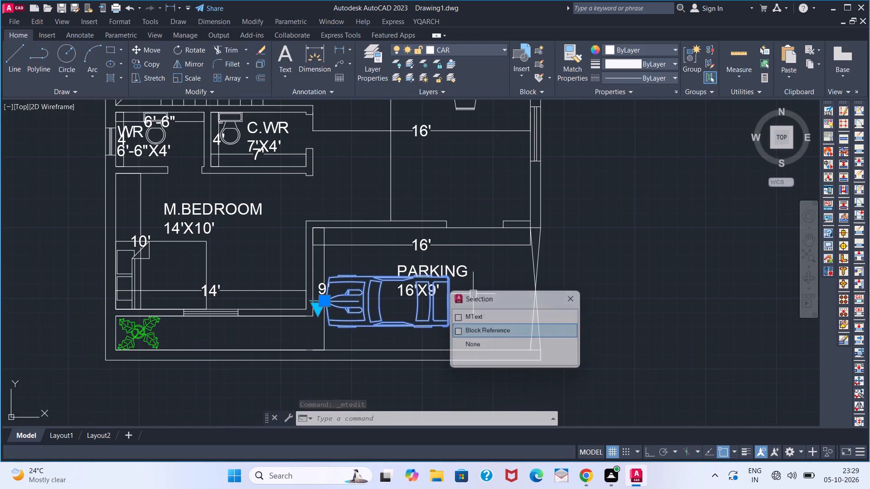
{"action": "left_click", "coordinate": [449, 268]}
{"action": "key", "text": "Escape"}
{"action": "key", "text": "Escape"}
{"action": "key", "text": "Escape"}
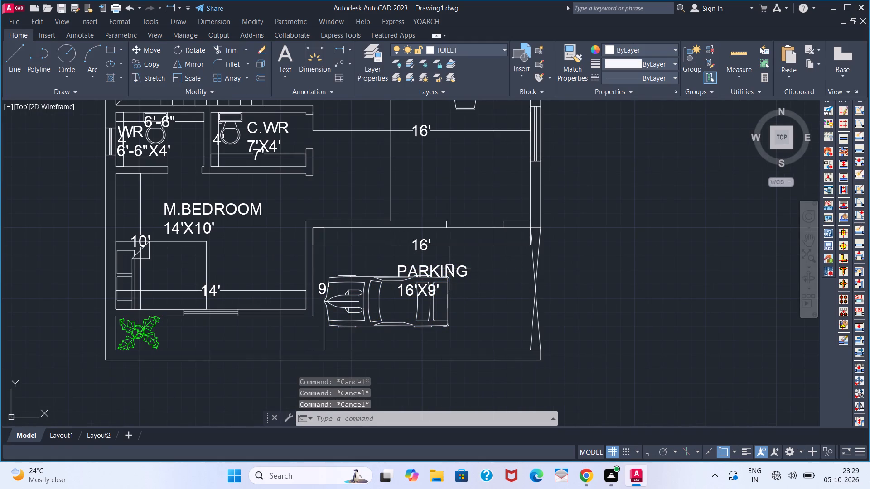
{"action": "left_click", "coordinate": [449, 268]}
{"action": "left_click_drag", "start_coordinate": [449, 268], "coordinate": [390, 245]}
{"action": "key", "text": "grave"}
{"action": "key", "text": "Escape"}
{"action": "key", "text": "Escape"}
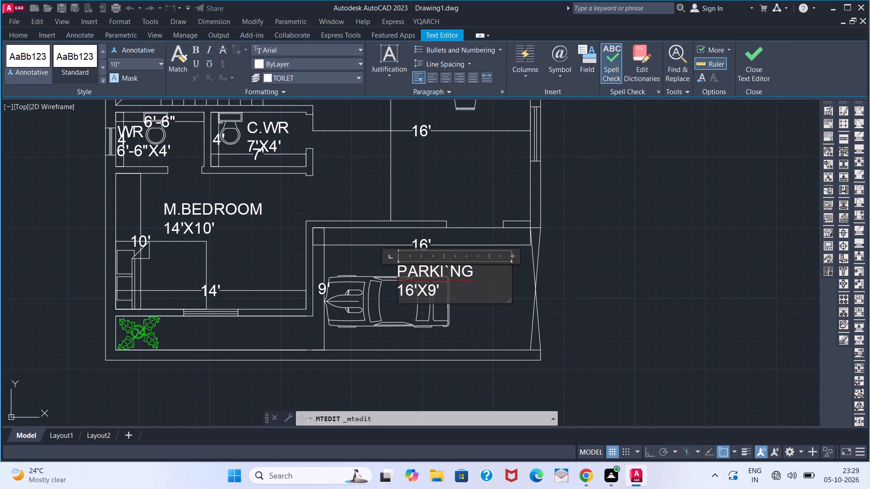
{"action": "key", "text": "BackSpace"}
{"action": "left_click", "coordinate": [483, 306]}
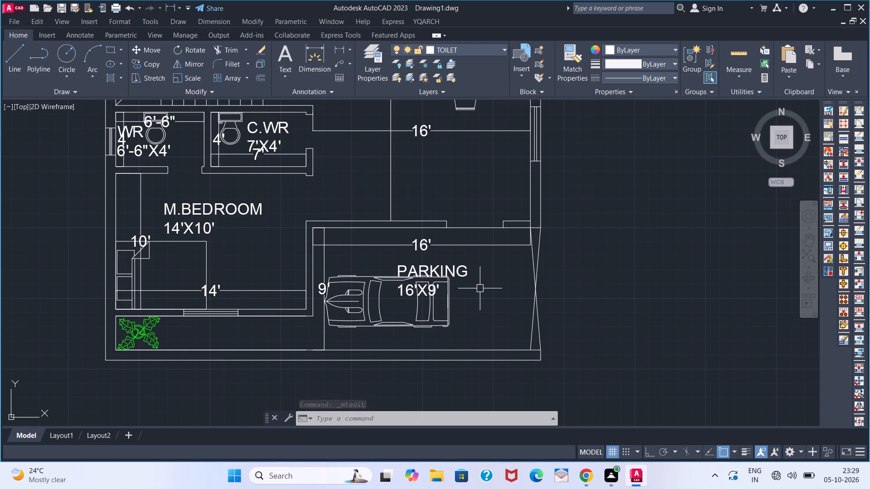
Move the PARKING label about 4'-3" up and left, off the car and into the open area above it.
{"action": "left_click", "coordinate": [452, 268]}
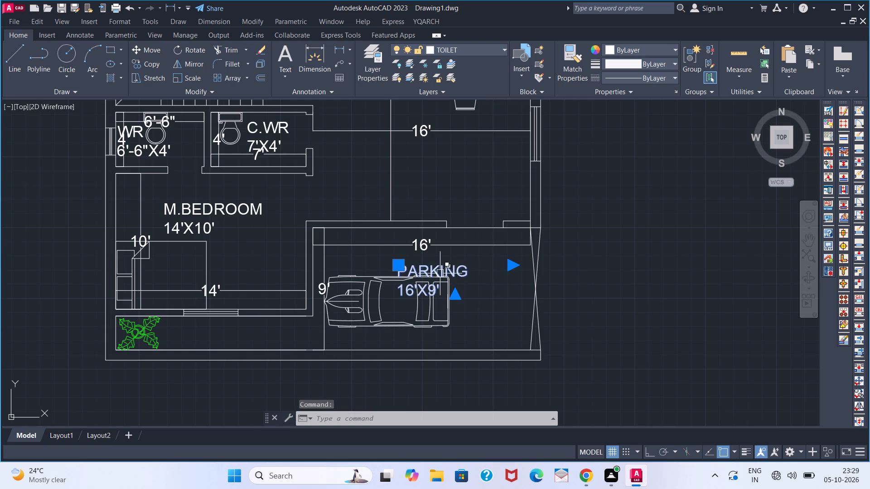
{"action": "left_click", "coordinate": [402, 268]}
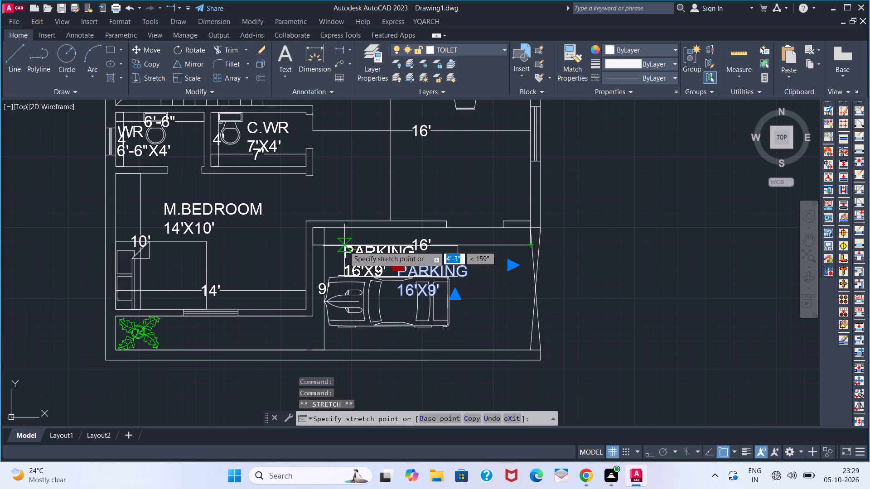
{"action": "left_click", "coordinate": [344, 246]}
{"action": "key", "text": "space"}
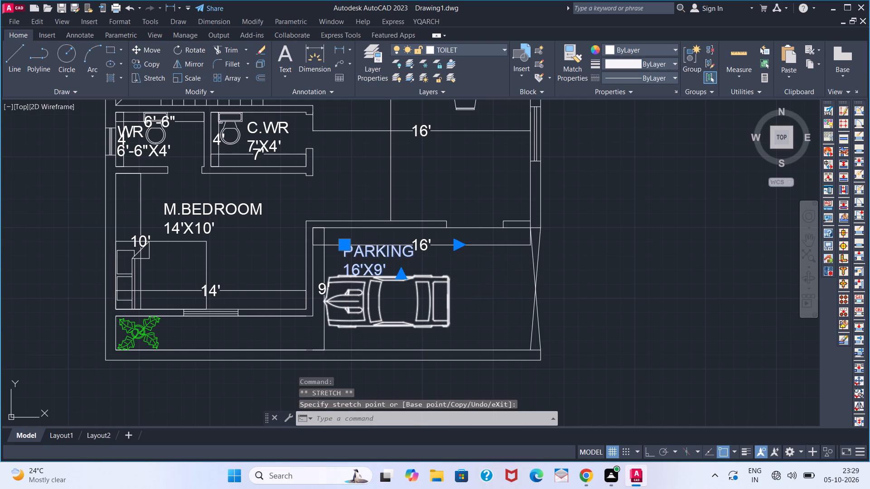
{"action": "left_click", "coordinate": [502, 301]}
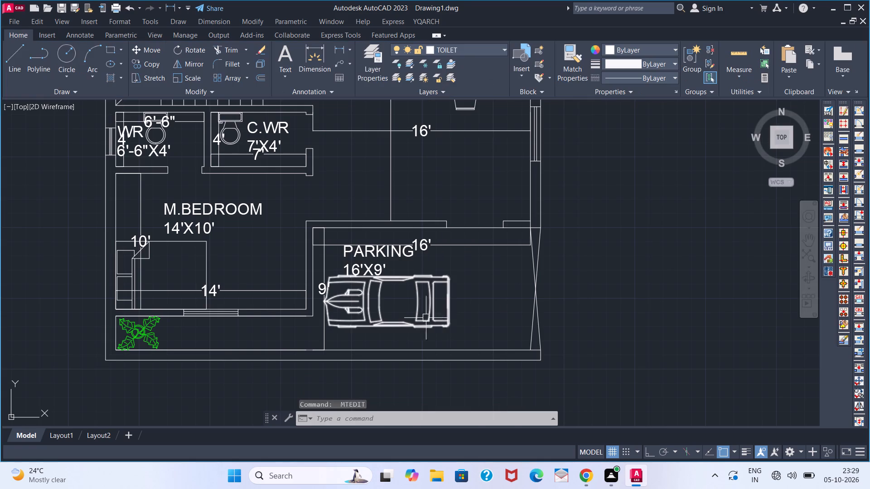
Move the car block slightly down in the parking area, farther from the PARKING label.
{"action": "left_click", "coordinate": [401, 318]}
{"action": "left_click", "coordinate": [409, 317]}
{"action": "left_click", "coordinate": [409, 317]}
{"action": "left_click", "coordinate": [386, 333]}
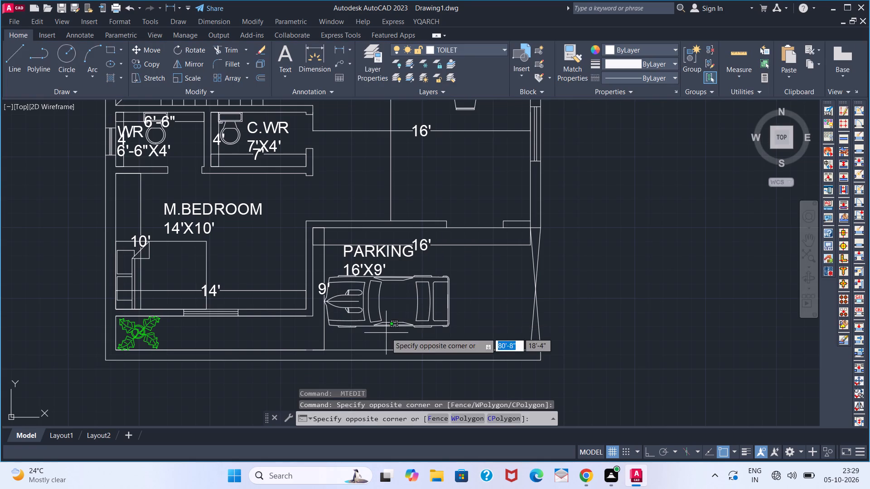
{"action": "double_click", "coordinate": [404, 318]}
{"action": "left_click", "coordinate": [406, 319]}
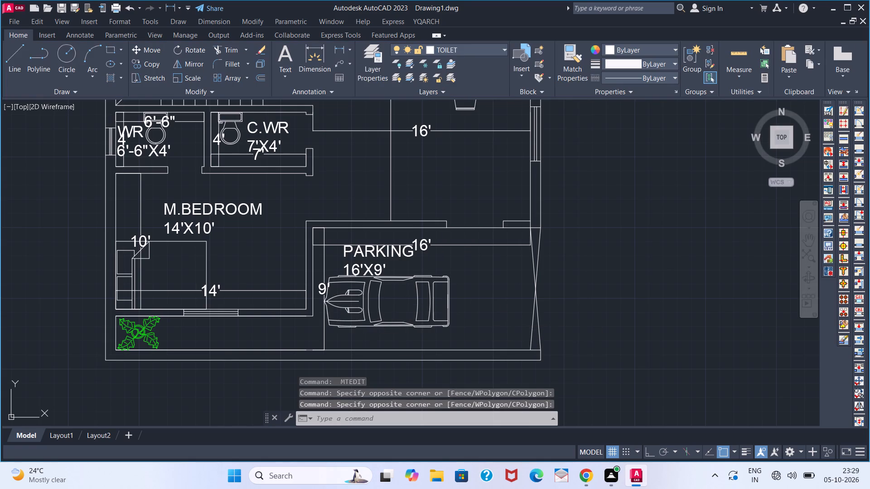
{"action": "key", "text": "m"}
{"action": "key", "text": "Return"}
{"action": "left_click", "coordinate": [429, 326]}
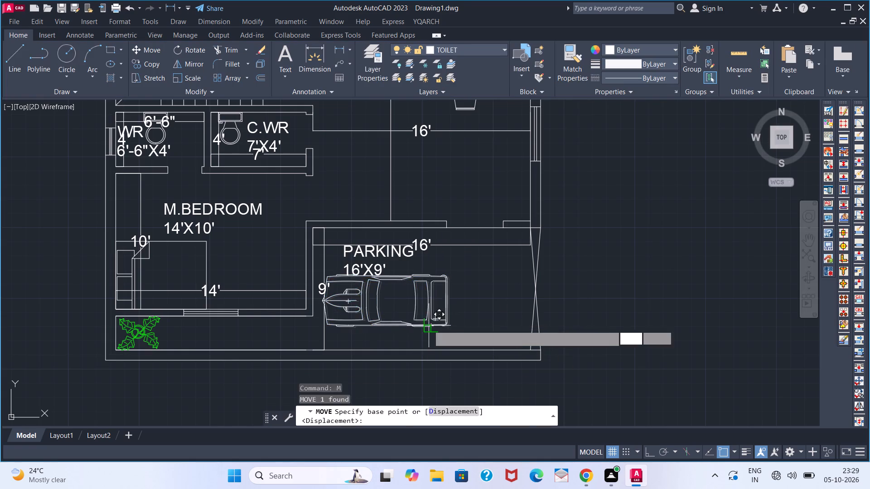
{"action": "left_click", "coordinate": [427, 338]}
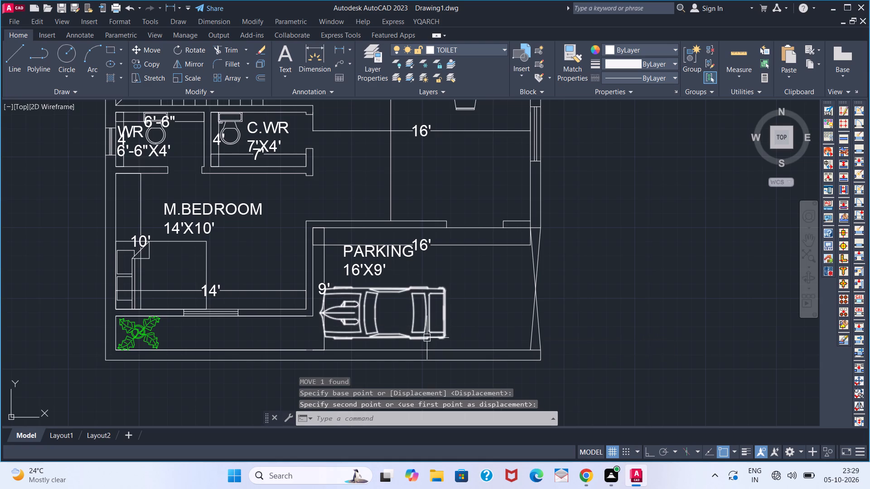
Look over the floor plan from the parking area up to the varanda and back, checking the room labels.
{"action": "middle_click_drag", "start_coordinate": [429, 284], "coordinate": [430, 350]}
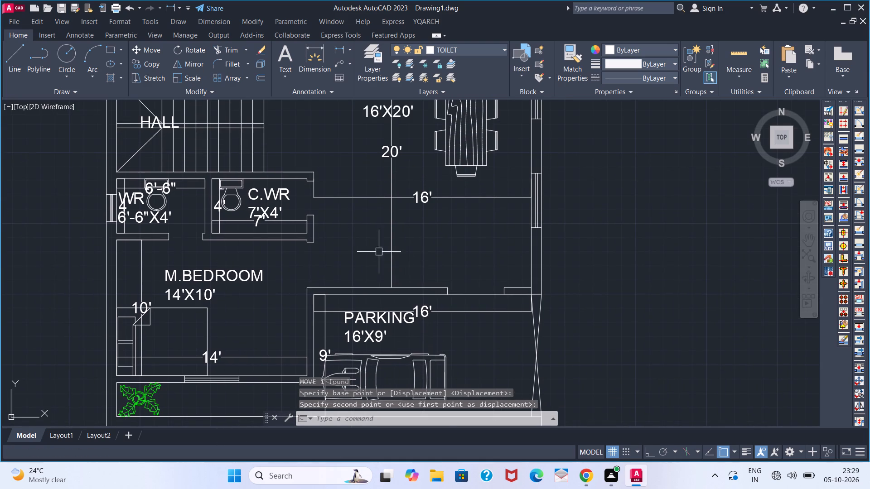
{"action": "middle_click_drag", "start_coordinate": [379, 252], "coordinate": [393, 358]}
{"action": "middle_click_drag", "start_coordinate": [345, 290], "coordinate": [357, 276]}
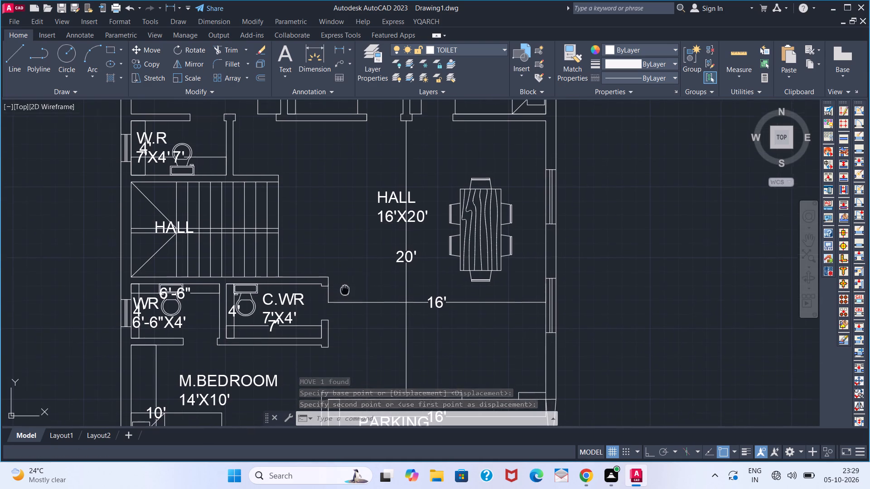
{"action": "middle_click_drag", "start_coordinate": [357, 276], "coordinate": [436, 220]}
{"action": "scroll", "coordinate": [426, 263], "scroll_direction": "down", "scroll_amount": 2}
{"action": "middle_click_drag", "start_coordinate": [440, 225], "coordinate": [396, 306]}
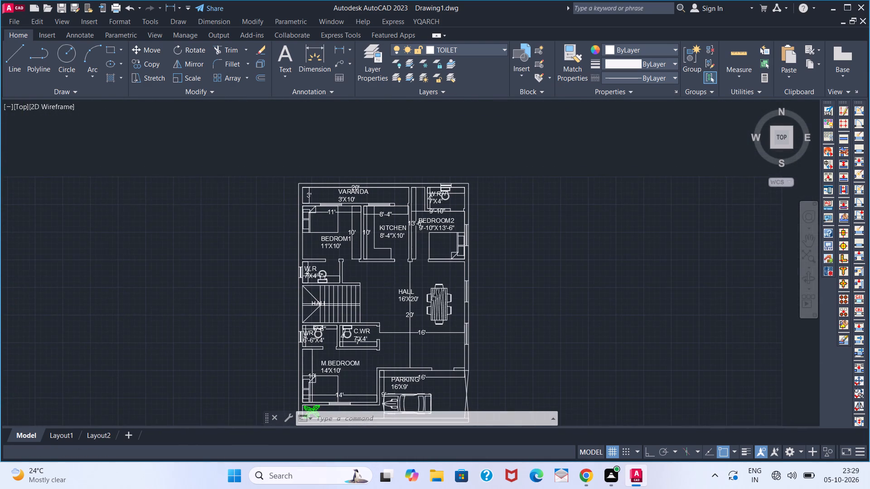
{"action": "scroll", "coordinate": [387, 233], "scroll_direction": "up", "scroll_amount": 1}
{"action": "middle_click_drag", "start_coordinate": [375, 294], "coordinate": [389, 217]}
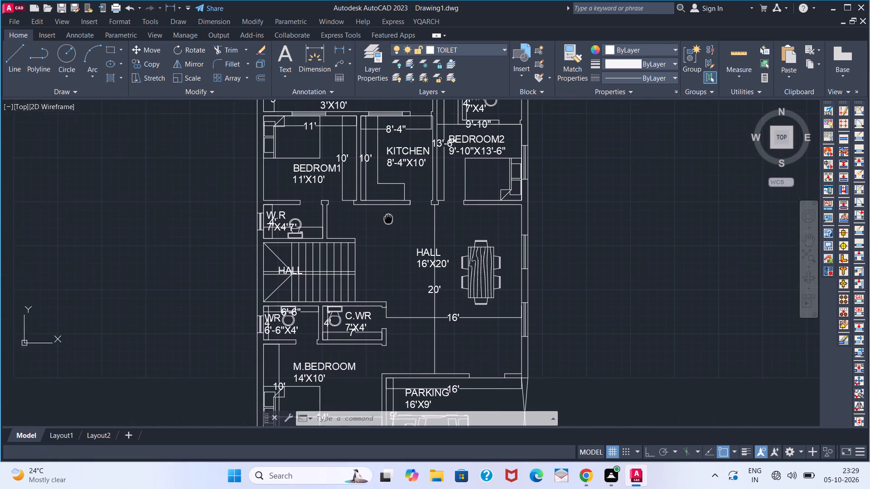
{"action": "middle_click_drag", "start_coordinate": [386, 303], "coordinate": [430, 170]}
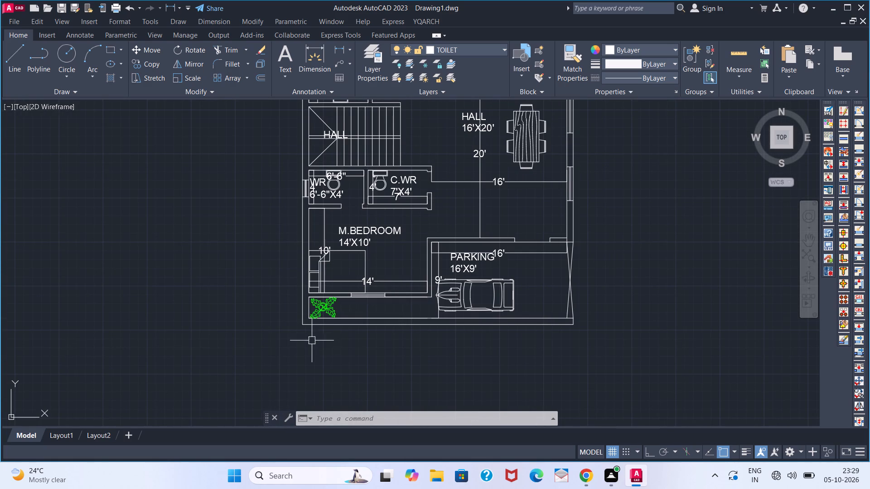
Copy the green plant from the strip below M.BEDROOM about 24' across to the parking area, behind the car.
{"action": "left_click", "coordinate": [322, 311]}
{"action": "type", "text": "CO"}
{"action": "key", "text": "Return"}
{"action": "left_click", "coordinate": [318, 309]}
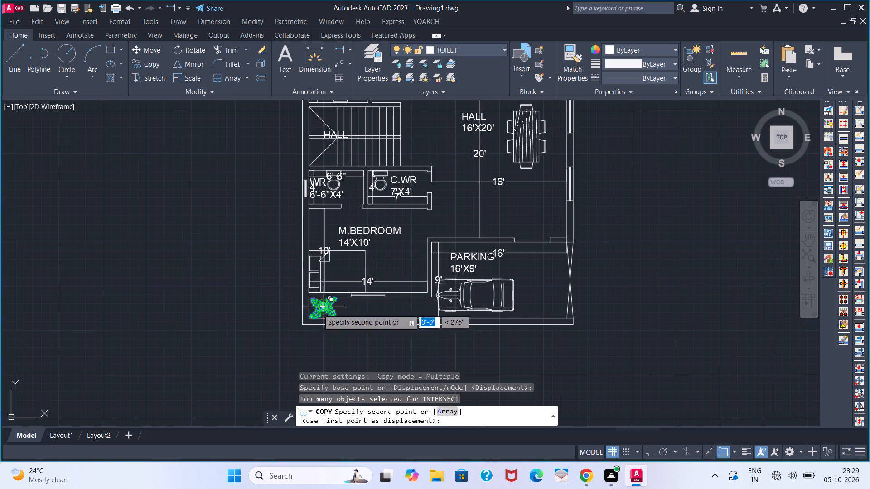
{"action": "middle_click_drag", "start_coordinate": [443, 256], "coordinate": [404, 327]}
{"action": "scroll", "coordinate": [404, 323], "scroll_direction": "up", "scroll_amount": 4}
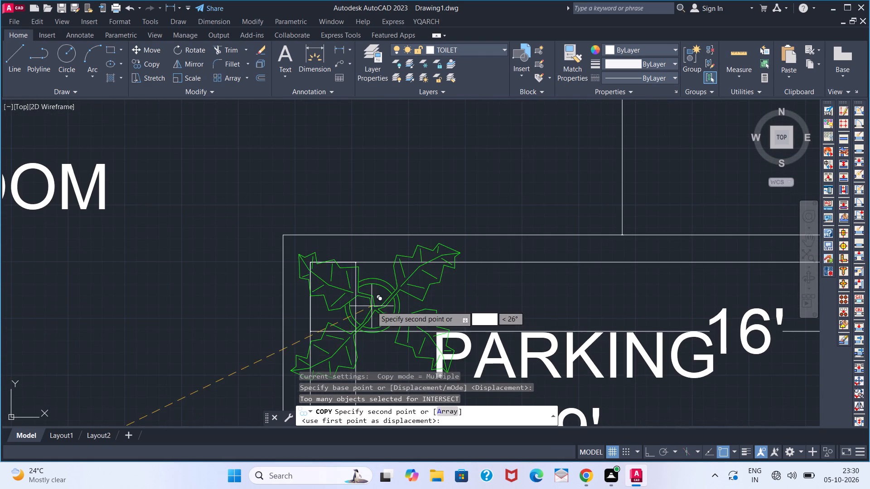
{"action": "scroll", "coordinate": [390, 324], "scroll_direction": "down", "scroll_amount": 2}
{"action": "middle_click_drag", "start_coordinate": [397, 326], "coordinate": [323, 237]}
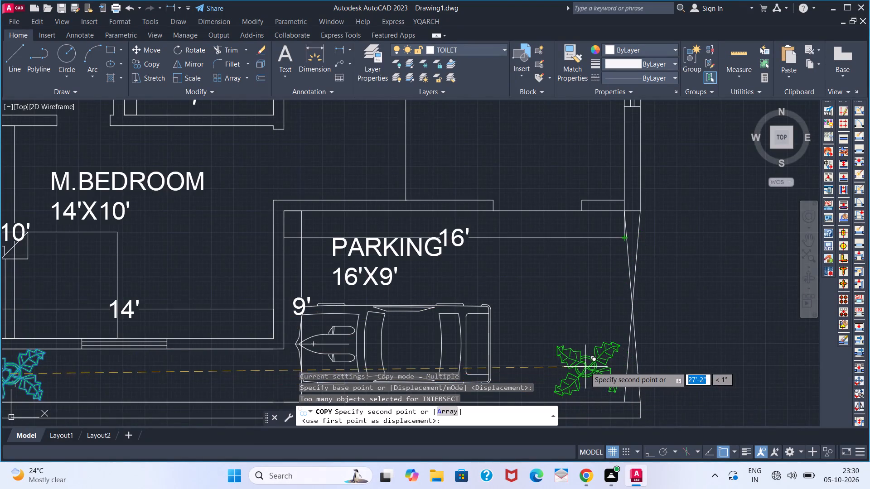
{"action": "scroll", "coordinate": [584, 367], "scroll_direction": "down", "scroll_amount": 2}
{"action": "middle_click_drag", "start_coordinate": [548, 357], "coordinate": [573, 309]}
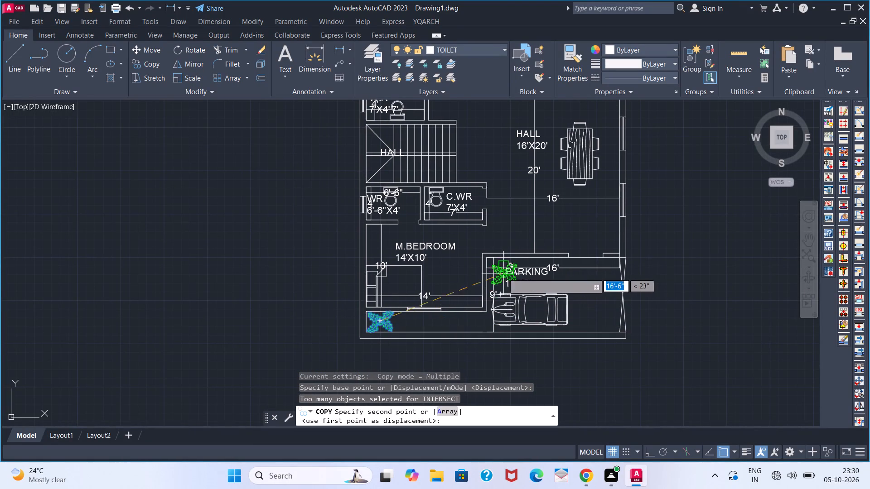
{"action": "scroll", "coordinate": [498, 271], "scroll_direction": "up", "scroll_amount": 3}
{"action": "middle_click_drag", "start_coordinate": [432, 289], "coordinate": [259, 289]}
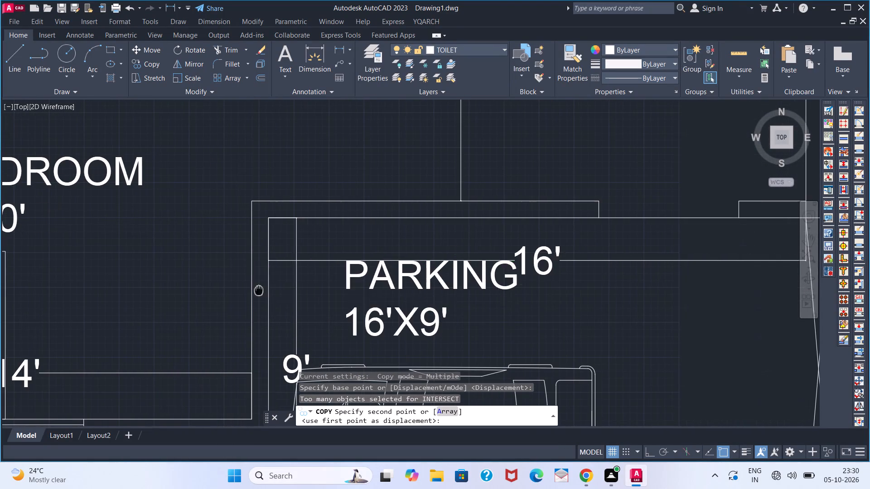
{"action": "scroll", "coordinate": [571, 272], "scroll_direction": "down", "scroll_amount": 2}
{"action": "middle_click_drag", "start_coordinate": [538, 267], "coordinate": [358, 269]}
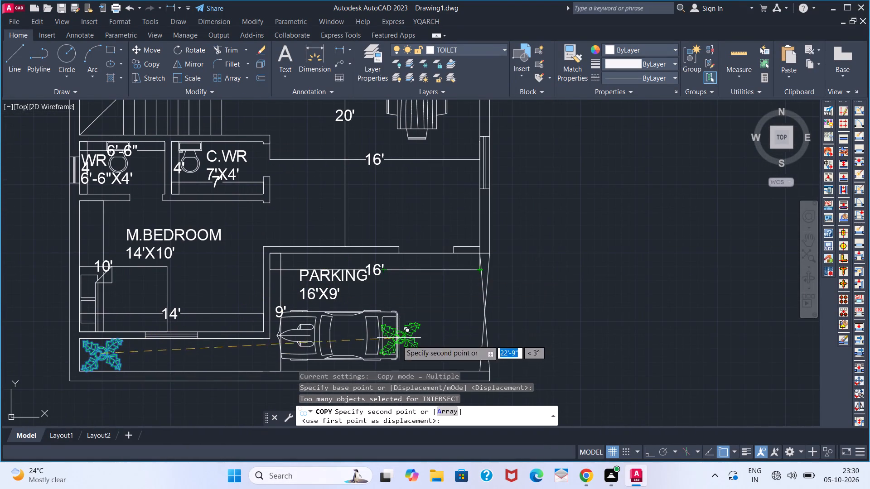
{"action": "left_click", "coordinate": [416, 358]}
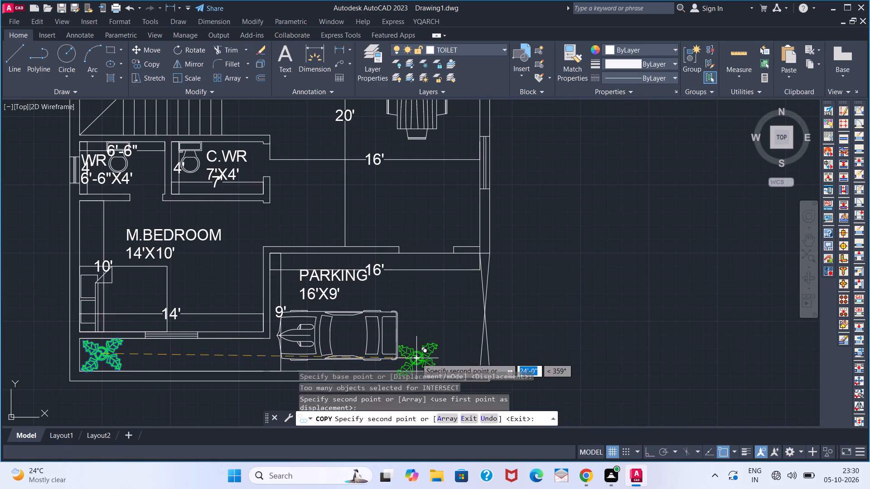
{"action": "key", "text": "space"}
Delete the HALL's 20' and 16' dimensions, plus the KITCHEN's 8'-4" dimension and vertical counter line.
{"action": "scroll", "coordinate": [379, 278], "scroll_direction": "down", "scroll_amount": 2}
{"action": "middle_click_drag", "start_coordinate": [333, 261], "coordinate": [413, 326]}
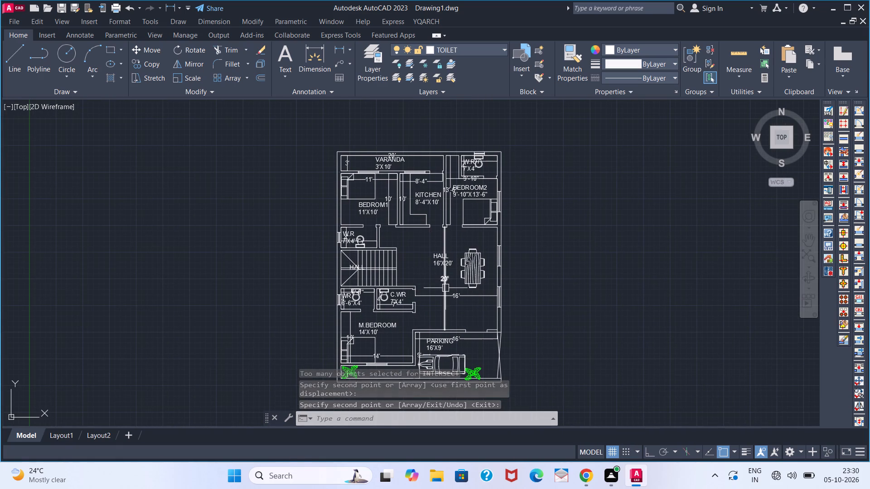
{"action": "scroll", "coordinate": [445, 288], "scroll_direction": "up", "scroll_amount": 2}
{"action": "left_click", "coordinate": [445, 288]}
{"action": "left_click", "coordinate": [411, 321]}
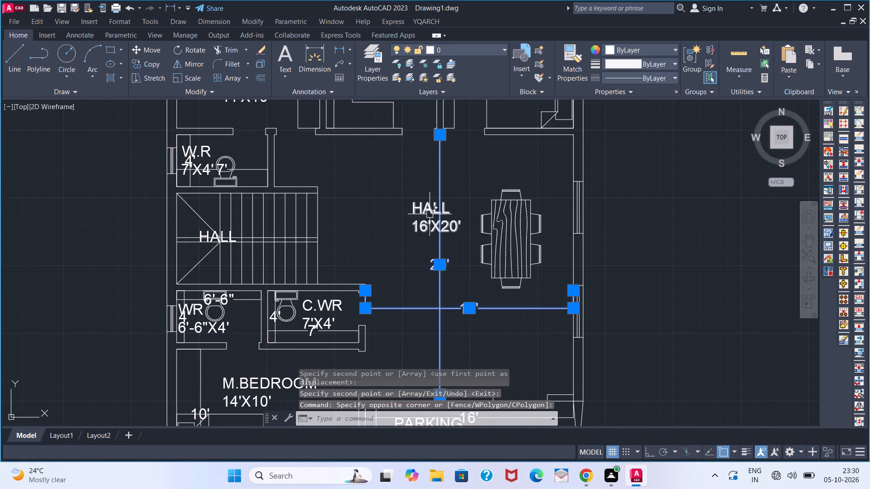
{"action": "middle_click_drag", "start_coordinate": [408, 326], "coordinate": [404, 360]}
{"action": "middle_click_drag", "start_coordinate": [404, 232], "coordinate": [405, 356]}
{"action": "left_click", "coordinate": [402, 147]}
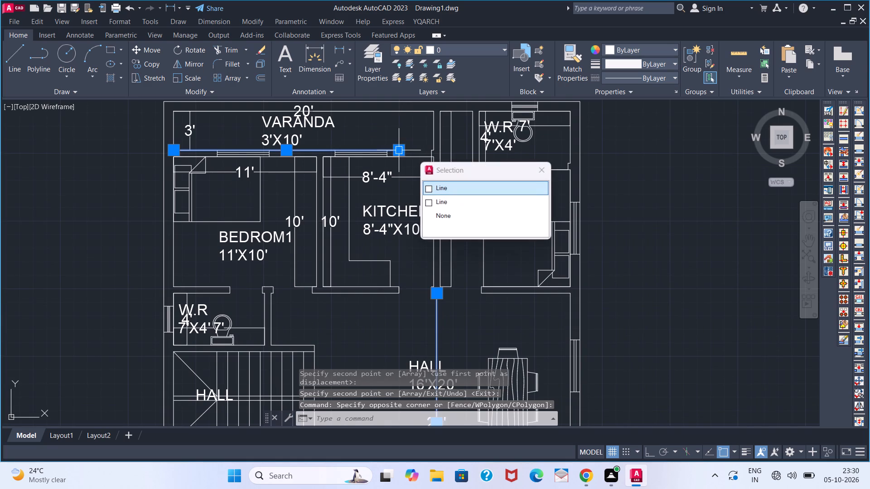
{"action": "key", "text": "Escape"}
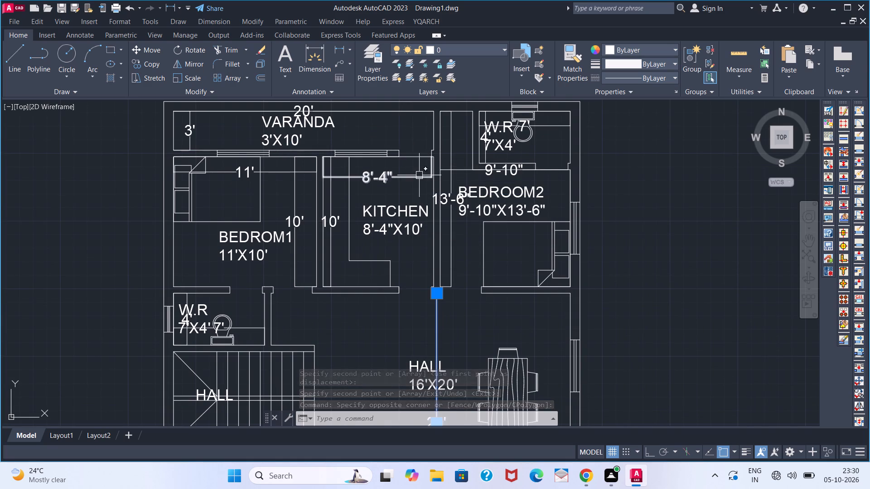
{"action": "left_click", "coordinate": [419, 175]}
{"action": "left_click", "coordinate": [351, 192]}
{"action": "key", "text": "Delete"}
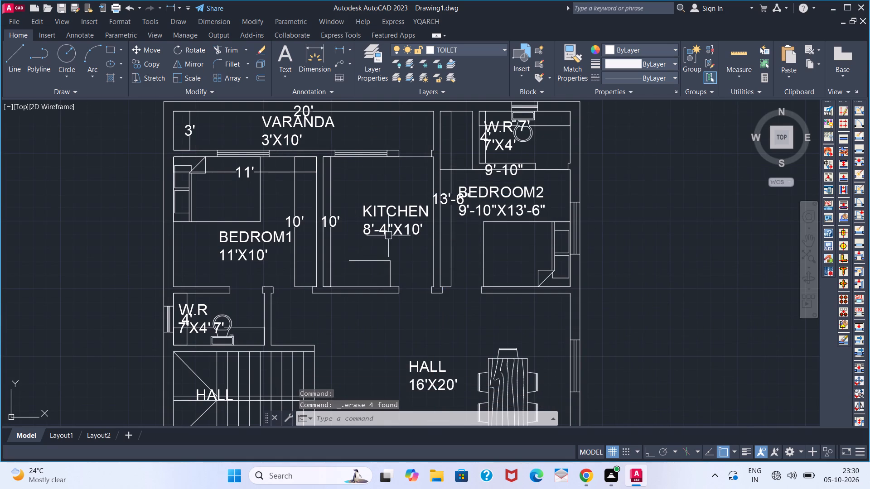
Delete BEDROOM2's 9'-10" and 13'-6" dimensions and the 7' and 4' dimensions in its adjoining W.R.
{"action": "scroll", "coordinate": [482, 168], "scroll_direction": "up", "scroll_amount": 2}
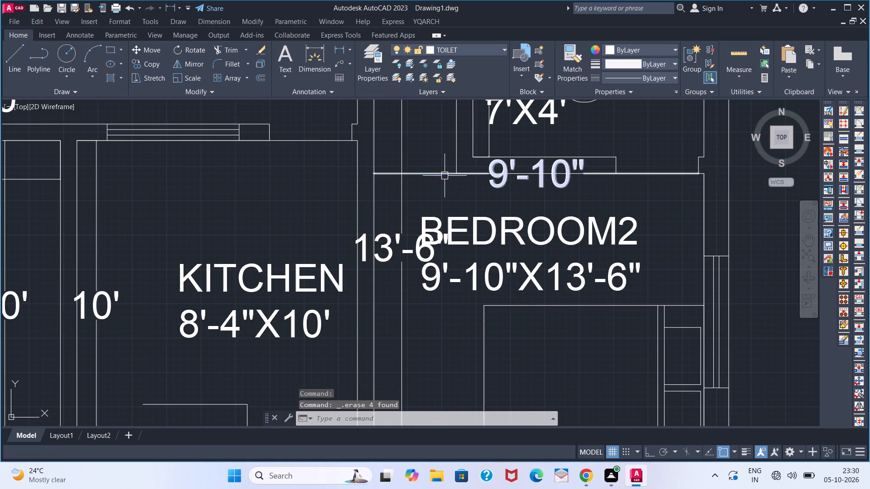
{"action": "left_click", "coordinate": [445, 176]}
{"action": "left_click", "coordinate": [404, 158]}
{"action": "key", "text": "Delete"}
{"action": "middle_click_drag", "start_coordinate": [456, 198], "coordinate": [380, 285]}
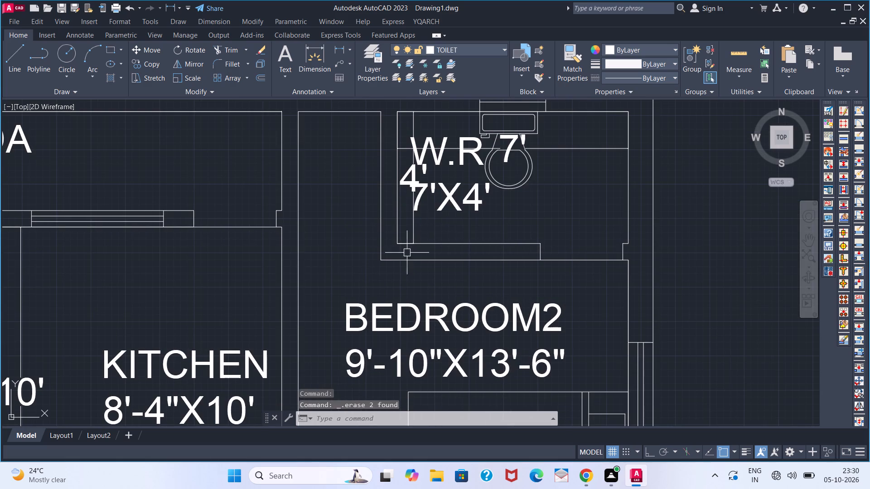
{"action": "left_click", "coordinate": [578, 149]}
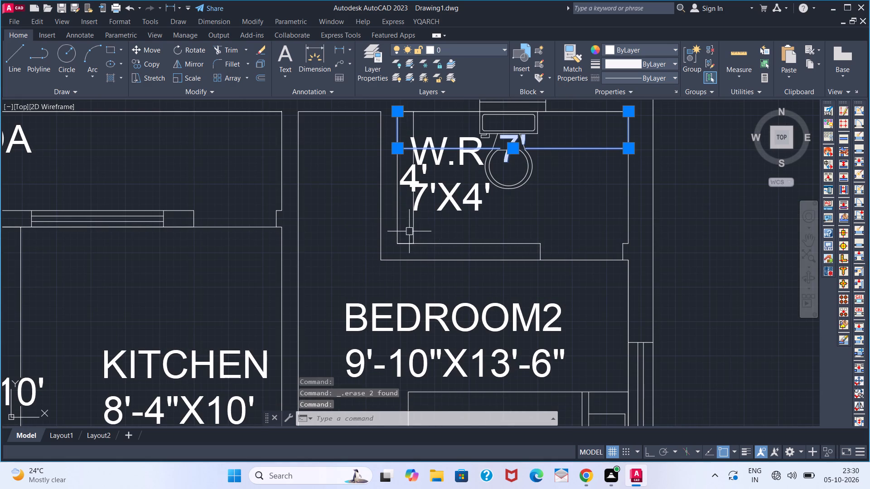
{"action": "left_click", "coordinate": [411, 231]}
{"action": "key", "text": "Delete"}
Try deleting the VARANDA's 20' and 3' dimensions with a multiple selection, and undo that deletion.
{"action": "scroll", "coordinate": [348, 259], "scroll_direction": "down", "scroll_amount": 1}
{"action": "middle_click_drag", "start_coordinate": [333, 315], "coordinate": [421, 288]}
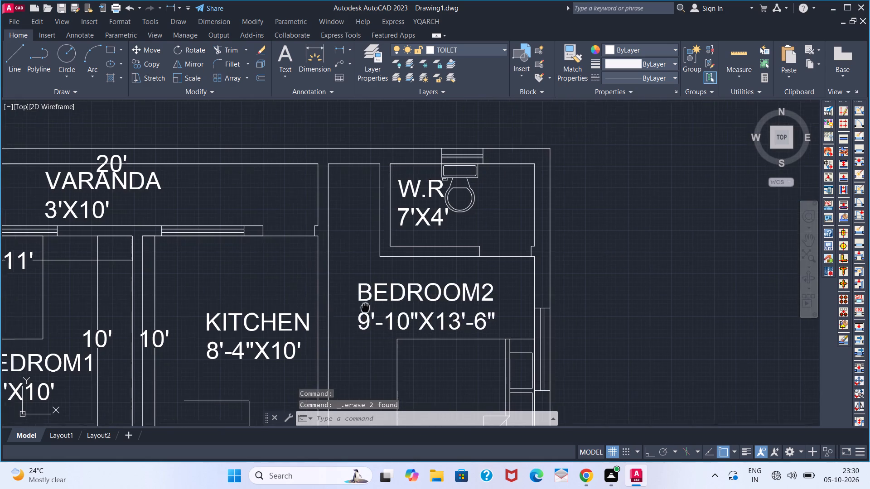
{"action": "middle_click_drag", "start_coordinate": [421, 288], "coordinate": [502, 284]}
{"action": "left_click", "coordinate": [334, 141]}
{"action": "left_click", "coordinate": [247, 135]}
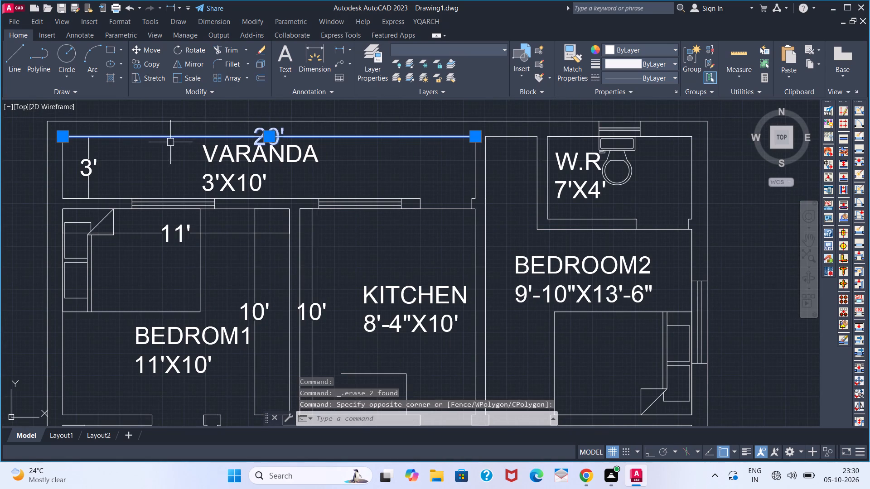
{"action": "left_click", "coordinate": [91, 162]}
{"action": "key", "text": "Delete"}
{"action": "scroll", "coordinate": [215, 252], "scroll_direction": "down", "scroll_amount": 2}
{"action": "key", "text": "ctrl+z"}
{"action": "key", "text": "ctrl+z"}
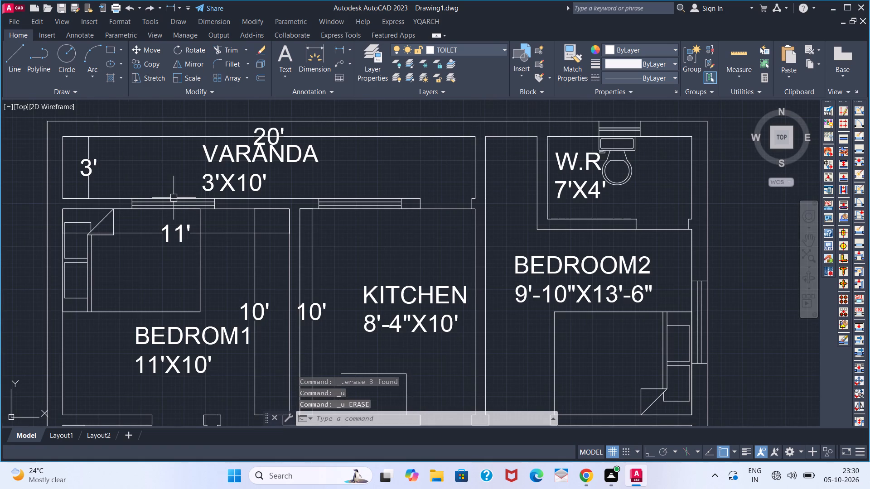
Delete the VARANDA's 20' and 3' dimensions one at a time, keeping its outline.
{"action": "left_click", "coordinate": [282, 128]}
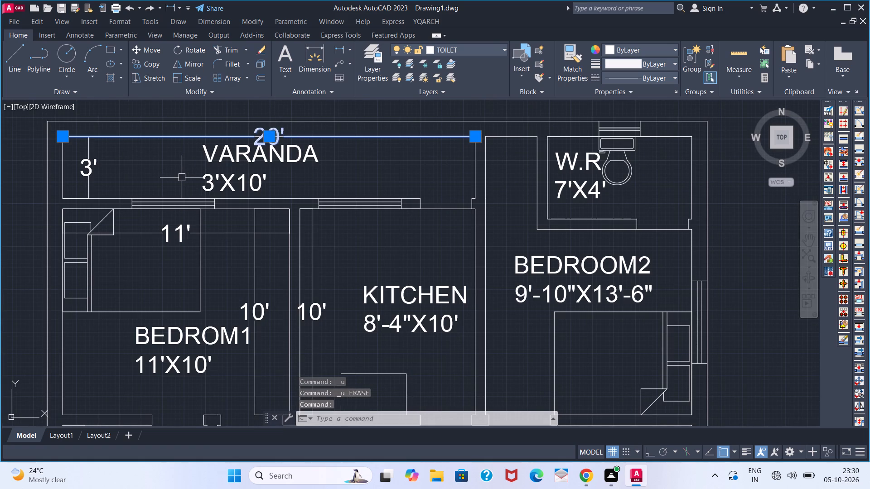
{"action": "key", "text": "Escape"}
{"action": "scroll", "coordinate": [258, 141], "scroll_direction": "up", "scroll_amount": 3}
{"action": "left_click", "coordinate": [261, 140]}
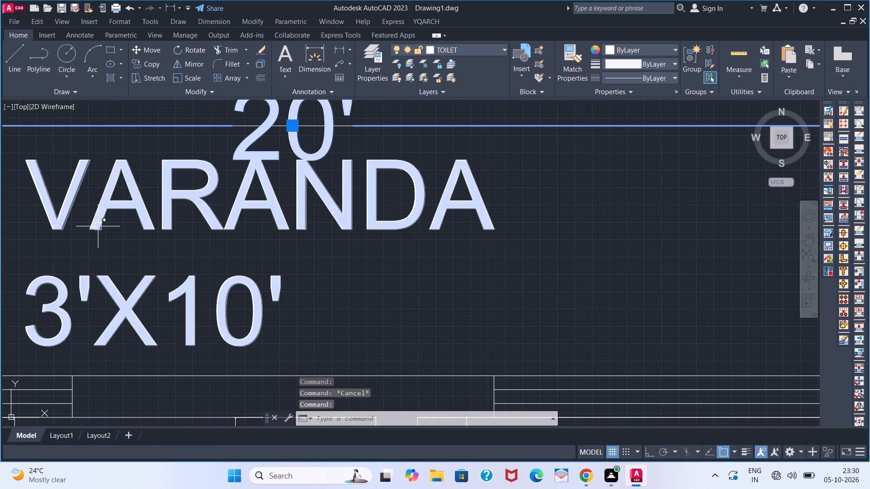
{"action": "key", "text": "Delete"}
{"action": "scroll", "coordinate": [77, 216], "scroll_direction": "down", "scroll_amount": 3}
{"action": "middle_click_drag", "start_coordinate": [0, 228], "coordinate": [222, 226]}
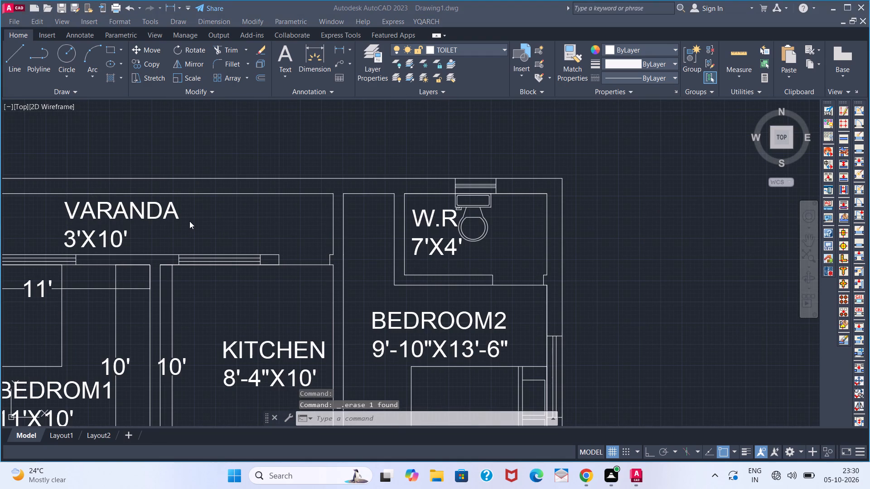
{"action": "key", "text": "grave"}
{"action": "key", "text": "Escape"}
{"action": "key", "text": "Escape"}
{"action": "middle_click_drag", "start_coordinate": [169, 224], "coordinate": [405, 237]}
{"action": "middle_click_drag", "start_coordinate": [263, 235], "coordinate": [556, 236]}
{"action": "left_click", "coordinate": [241, 227]}
{"action": "key", "text": "Delete"}
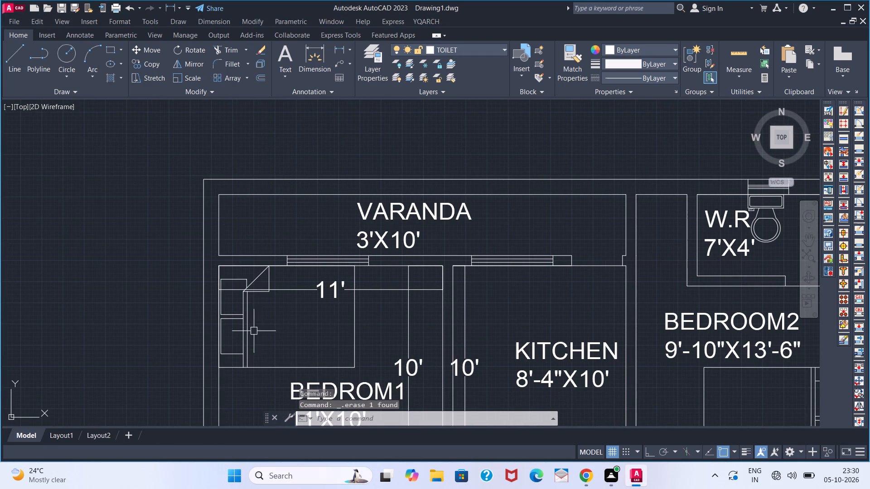
Delete BEDROM1's 11' and 10' dimensions and the KITCHEN's 10' dimension beside the shared wall.
{"action": "middle_click_drag", "start_coordinate": [272, 331], "coordinate": [282, 278]}
{"action": "left_click", "coordinate": [334, 239]}
{"action": "left_click", "coordinate": [417, 297]}
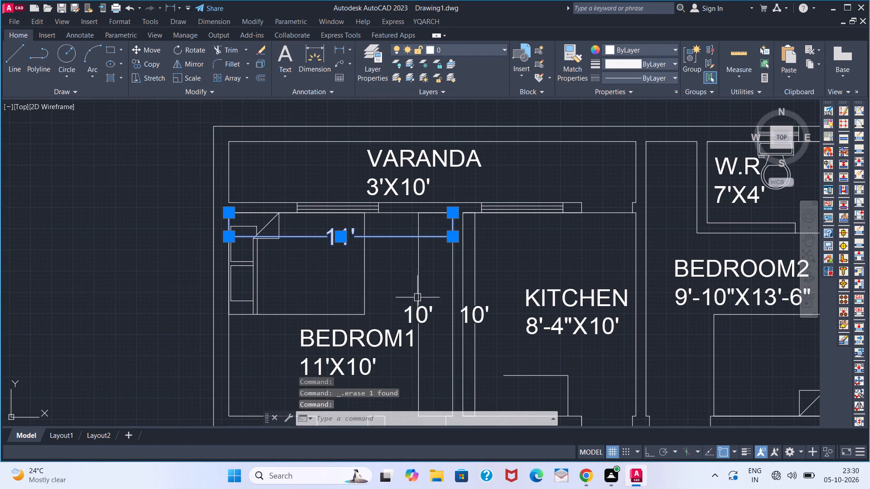
{"action": "key", "text": "Delete"}
{"action": "middle_click_drag", "start_coordinate": [432, 327], "coordinate": [340, 262]}
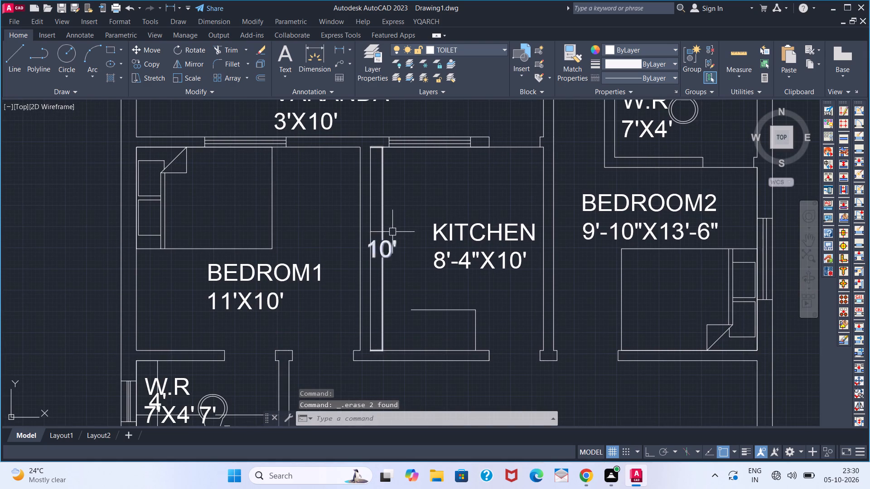
{"action": "left_click", "coordinate": [381, 260]}
{"action": "key", "text": "Delete"}
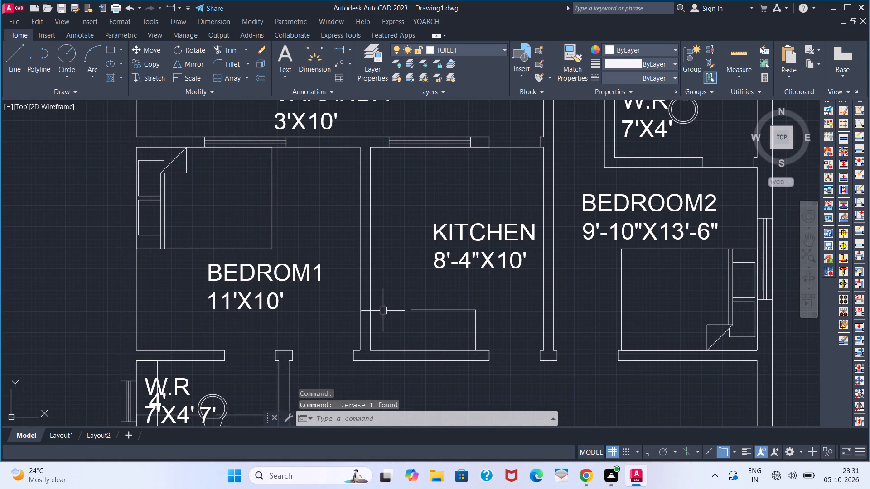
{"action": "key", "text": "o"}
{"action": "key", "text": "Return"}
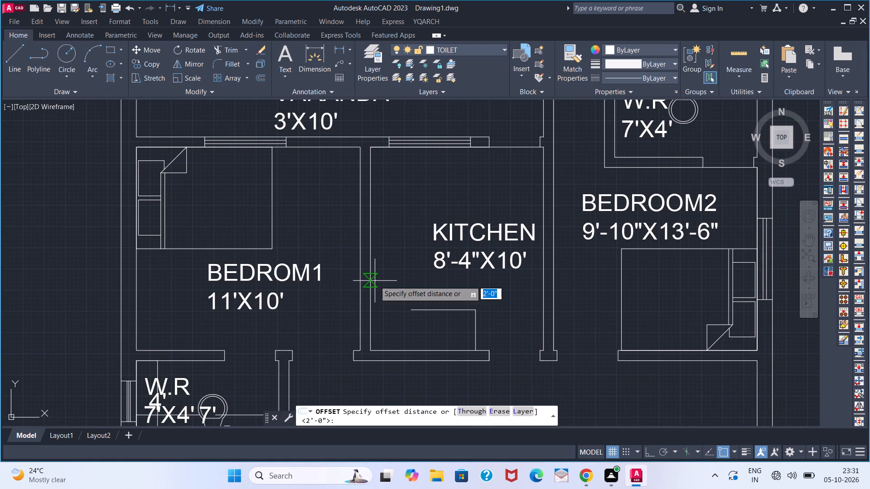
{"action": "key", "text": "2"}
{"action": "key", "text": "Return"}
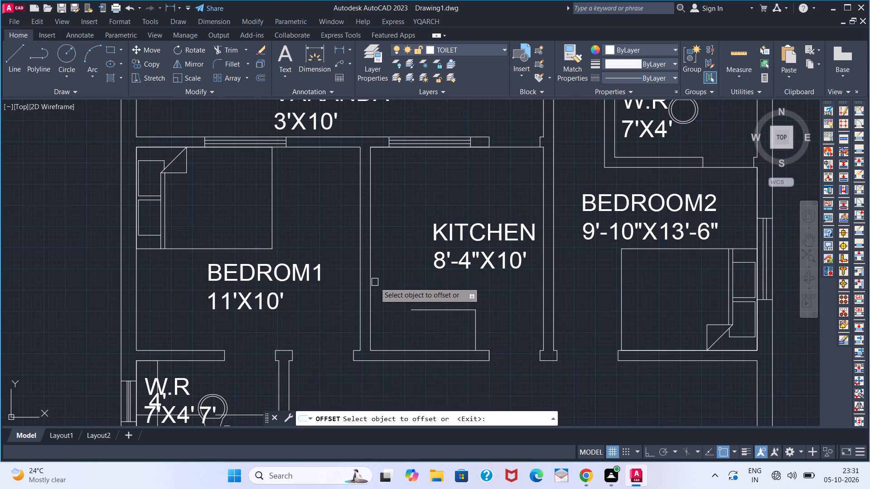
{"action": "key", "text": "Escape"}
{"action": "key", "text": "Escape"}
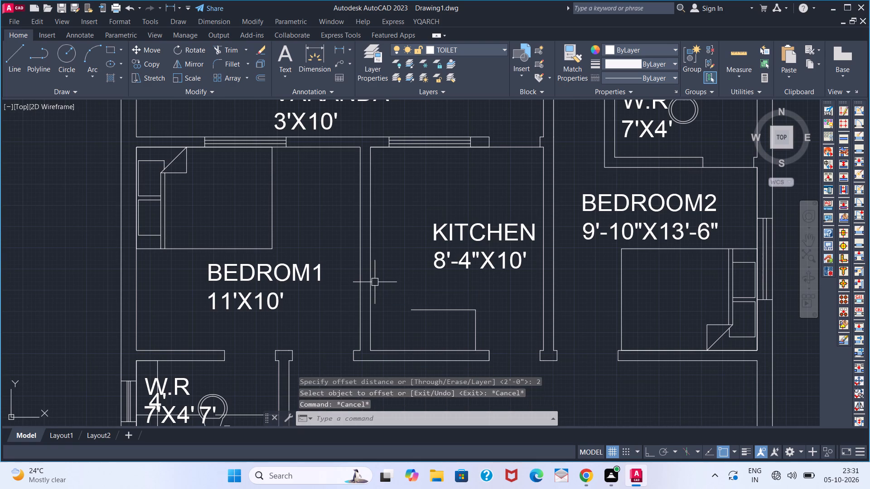
Offset the KITCHEN's wall line on the BEDROM1 side 2' into the room to redraw the counter edge.
{"action": "key", "text": "o"}
{"action": "key", "text": "Return"}
{"action": "key", "text": "2"}
{"action": "key", "text": "apostrophe"}
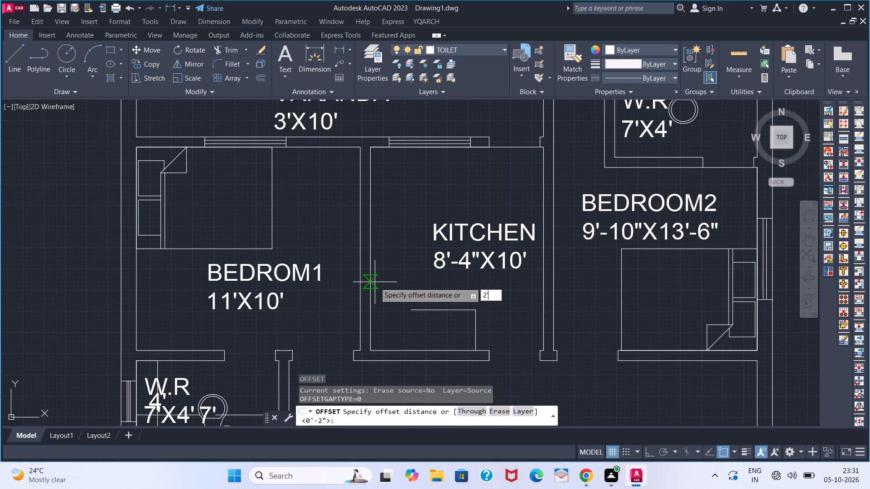
{"action": "key", "text": "Return"}
{"action": "left_click", "coordinate": [371, 283]}
{"action": "left_click", "coordinate": [414, 284]}
{"action": "key", "text": "space"}
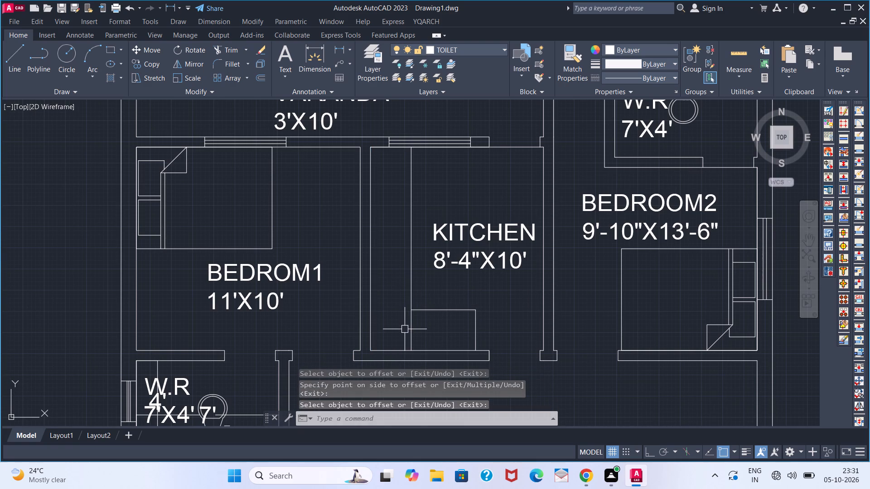
Trim the new counter line where it runs past the KITCHEN's short counter leg to the wall.
{"action": "type", "text": "TR"}
{"action": "key", "text": "space"}
{"action": "left_click", "coordinate": [412, 333]}
{"action": "key", "text": "space"}
Delete the 7' and 4' dimensions in the W.R between BEDROM1 and the staircase.
{"action": "scroll", "coordinate": [404, 332], "scroll_direction": "down", "scroll_amount": 2}
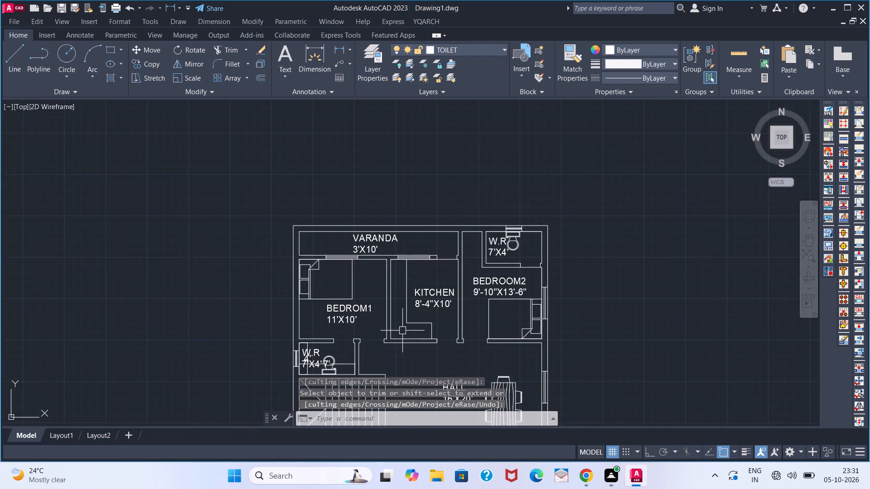
{"action": "middle_click_drag", "start_coordinate": [399, 332], "coordinate": [415, 280]}
{"action": "middle_click_drag", "start_coordinate": [406, 317], "coordinate": [414, 260]}
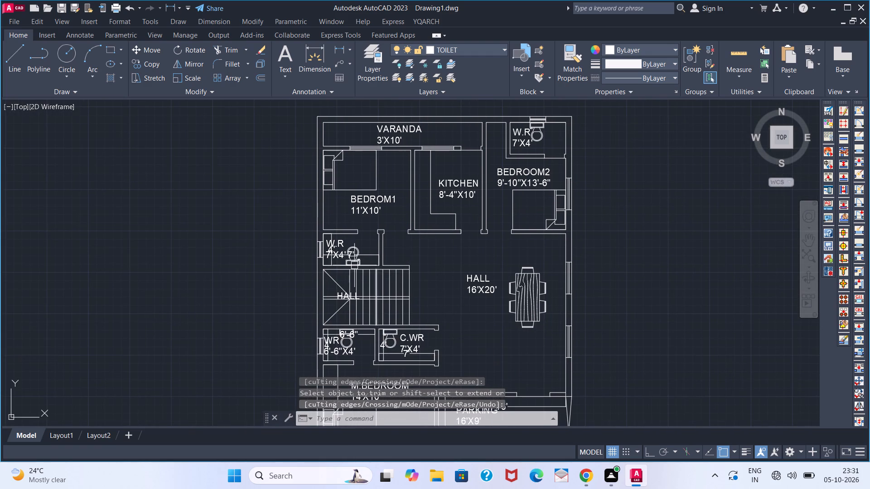
{"action": "scroll", "coordinate": [346, 252], "scroll_direction": "up", "scroll_amount": 3}
{"action": "left_click", "coordinate": [406, 262]}
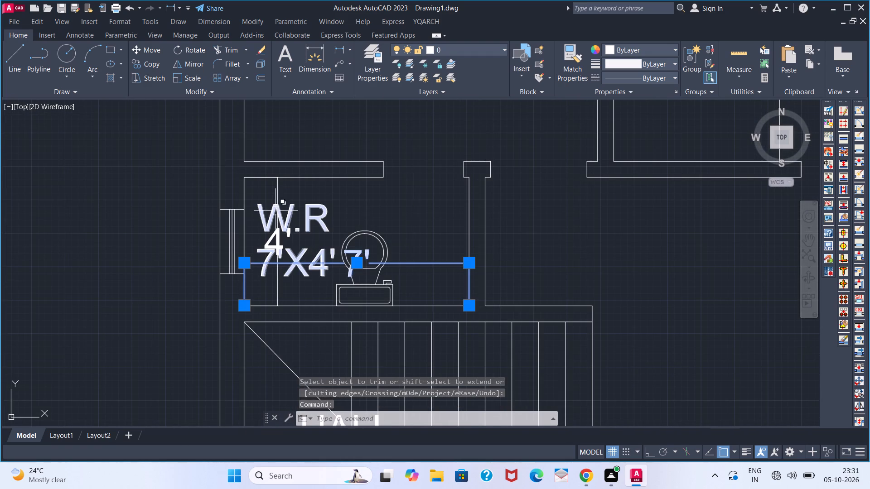
{"action": "left_click", "coordinate": [279, 193]}
{"action": "key", "text": "Delete"}
Delete the 7' and 4' dimensions in the C.WR below the staircase.
{"action": "scroll", "coordinate": [390, 313], "scroll_direction": "down", "scroll_amount": 2}
{"action": "middle_click_drag", "start_coordinate": [404, 341], "coordinate": [400, 330]}
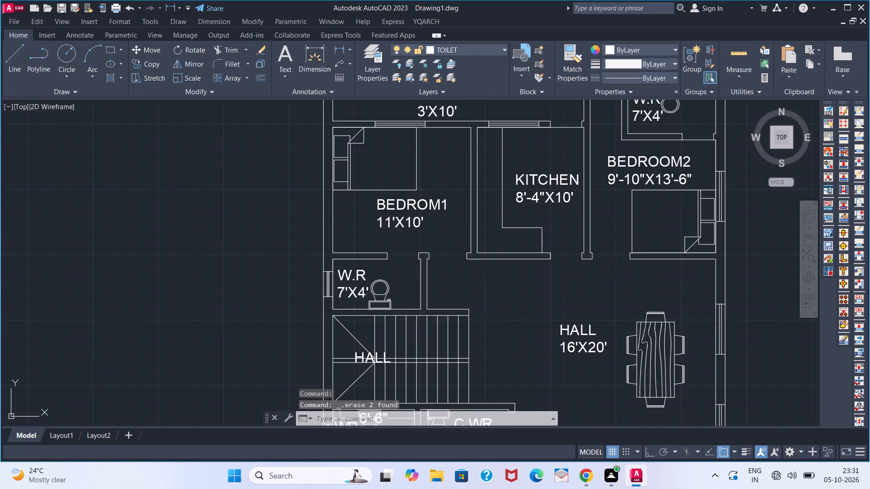
{"action": "middle_click_drag", "start_coordinate": [400, 330], "coordinate": [343, 222]}
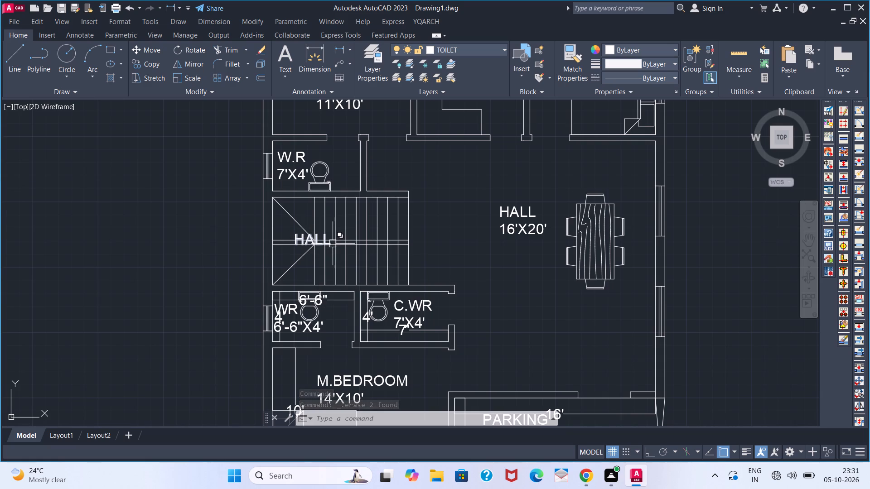
{"action": "middle_click_drag", "start_coordinate": [438, 317], "coordinate": [404, 261]}
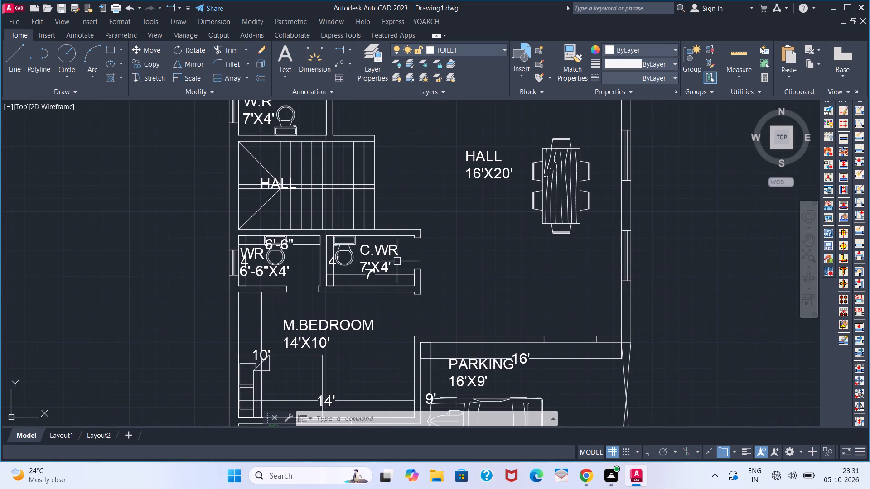
{"action": "scroll", "coordinate": [362, 280], "scroll_direction": "up", "scroll_amount": 3}
{"action": "left_click", "coordinate": [306, 257]}
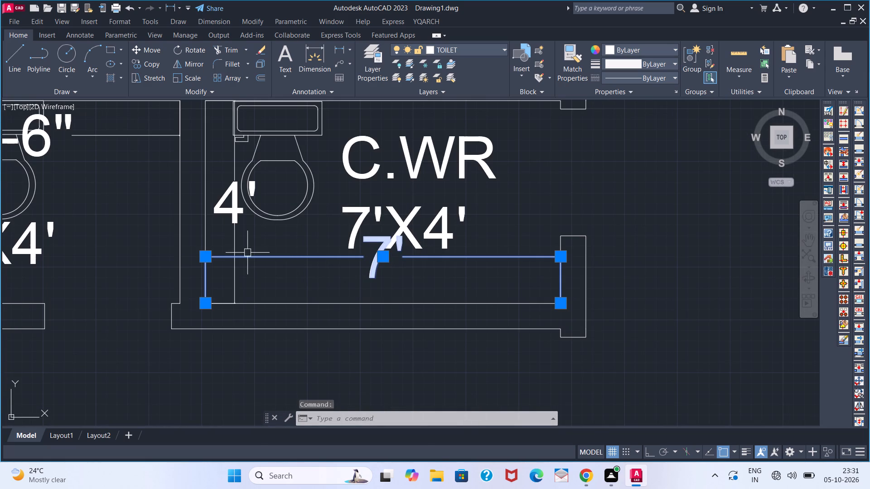
{"action": "left_click", "coordinate": [232, 241]}
{"action": "key", "text": "Delete"}
Delete the 6'-6" and 4' dimensions in the WR above M.BEDROOM.
{"action": "scroll", "coordinate": [169, 369], "scroll_direction": "down", "scroll_amount": 2}
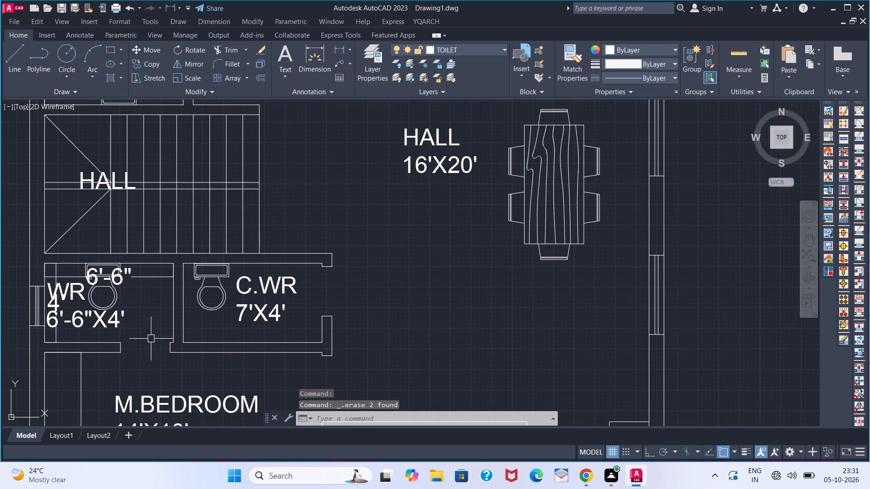
{"action": "middle_click_drag", "start_coordinate": [150, 338], "coordinate": [387, 329]}
{"action": "scroll", "coordinate": [342, 308], "scroll_direction": "up", "scroll_amount": 2}
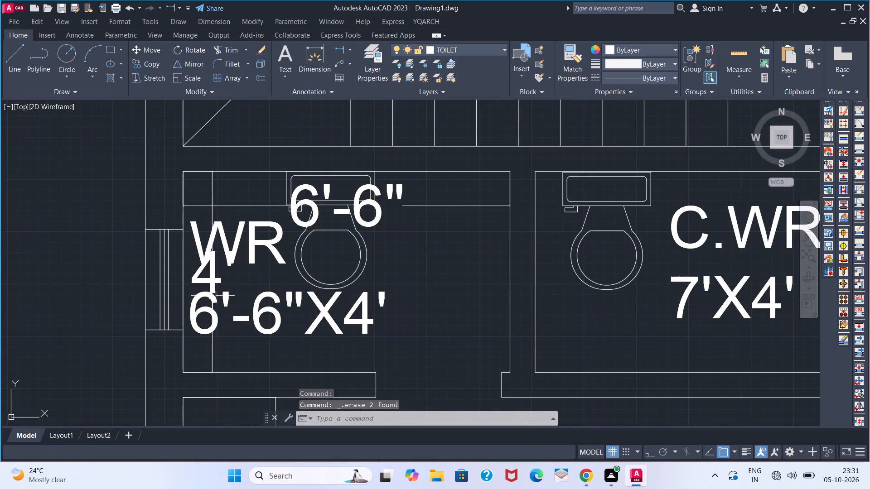
{"action": "left_click", "coordinate": [210, 278]}
{"action": "left_click", "coordinate": [440, 208]}
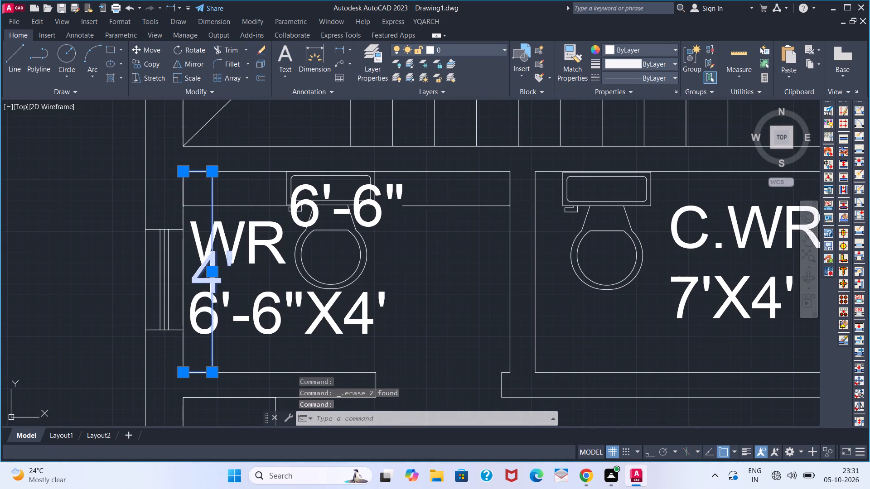
{"action": "key", "text": "Delete"}
Delete the 10' and 14' dimensions in the M.BEDROOM.
{"action": "scroll", "coordinate": [428, 290], "scroll_direction": "down", "scroll_amount": 3}
{"action": "scroll", "coordinate": [471, 354], "scroll_direction": "up", "scroll_amount": 2}
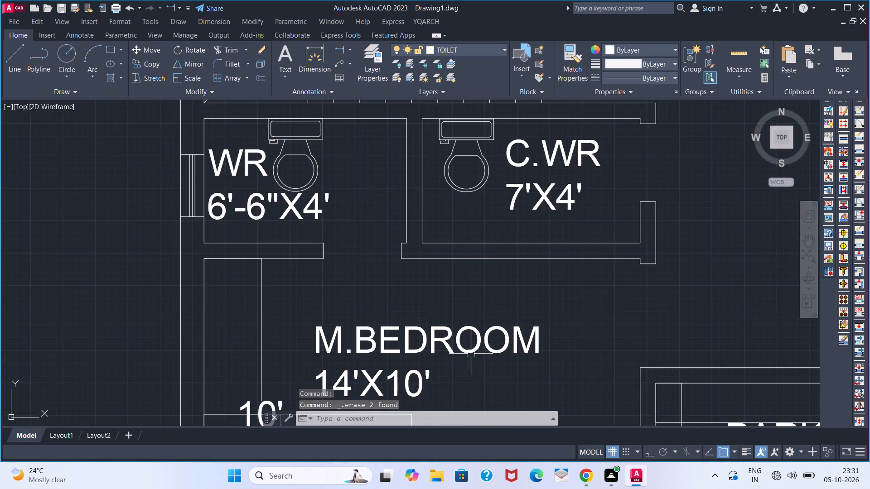
{"action": "scroll", "coordinate": [471, 354], "scroll_direction": "down", "scroll_amount": 1}
{"action": "middle_click_drag", "start_coordinate": [471, 353], "coordinate": [523, 229]}
{"action": "left_click", "coordinate": [383, 251]}
{"action": "left_click", "coordinate": [423, 254]}
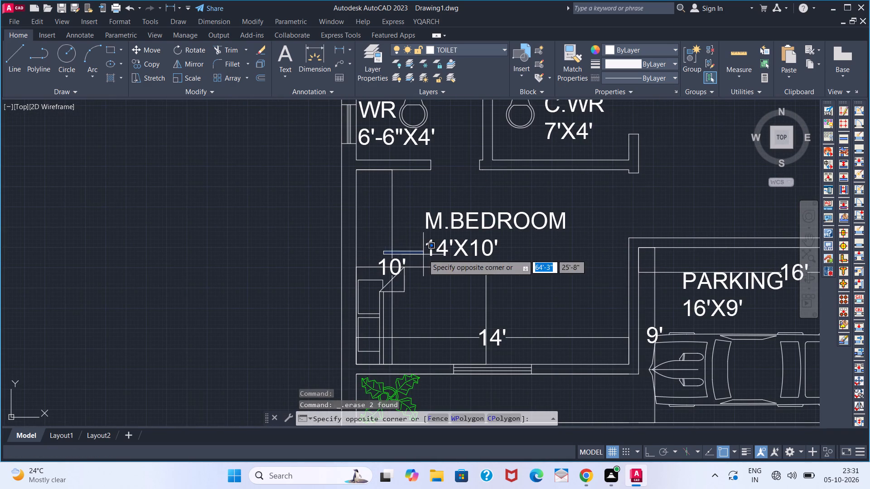
{"action": "left_click", "coordinate": [395, 243]}
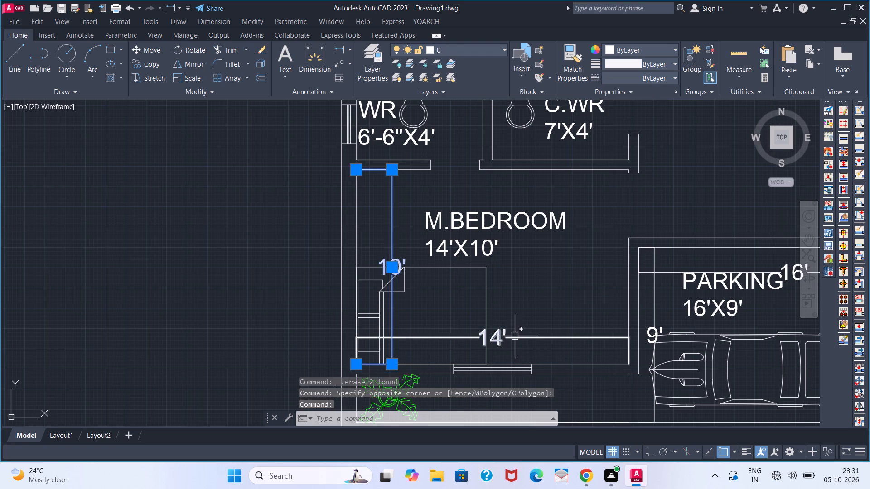
{"action": "left_click", "coordinate": [515, 336]}
{"action": "key", "text": "Delete"}
Delete the 16' and 9' dimensions in the PARKING area.
{"action": "middle_click_drag", "start_coordinate": [502, 363], "coordinate": [271, 288]}
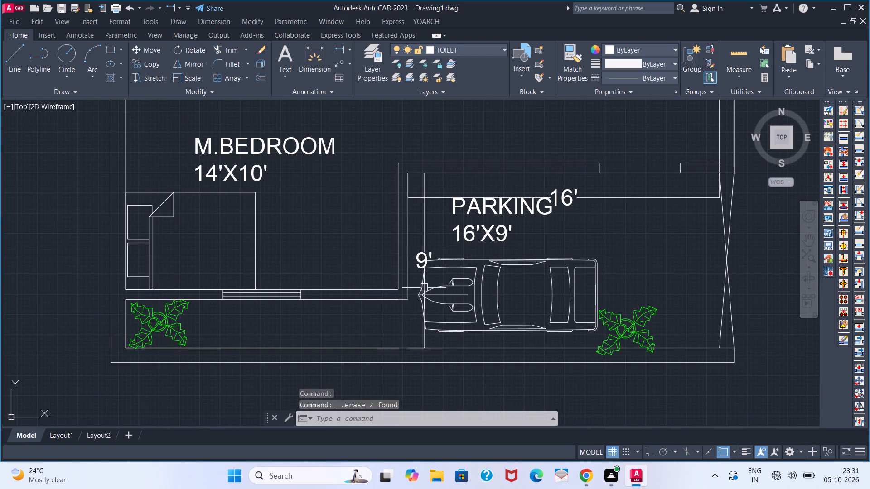
{"action": "left_click", "coordinate": [426, 205]}
{"action": "left_click", "coordinate": [437, 198]}
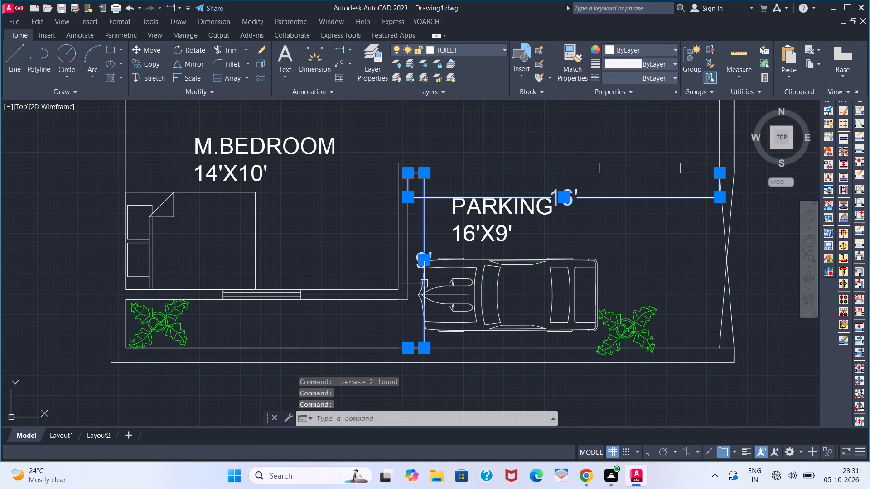
{"action": "key", "text": "Delete"}
Look over the floor plan from the VARANDA down to the PARKING for leftover dimensions and labels needing correction.
{"action": "scroll", "coordinate": [536, 293], "scroll_direction": "down", "scroll_amount": 1}
{"action": "middle_click_drag", "start_coordinate": [538, 228], "coordinate": [378, 449]}
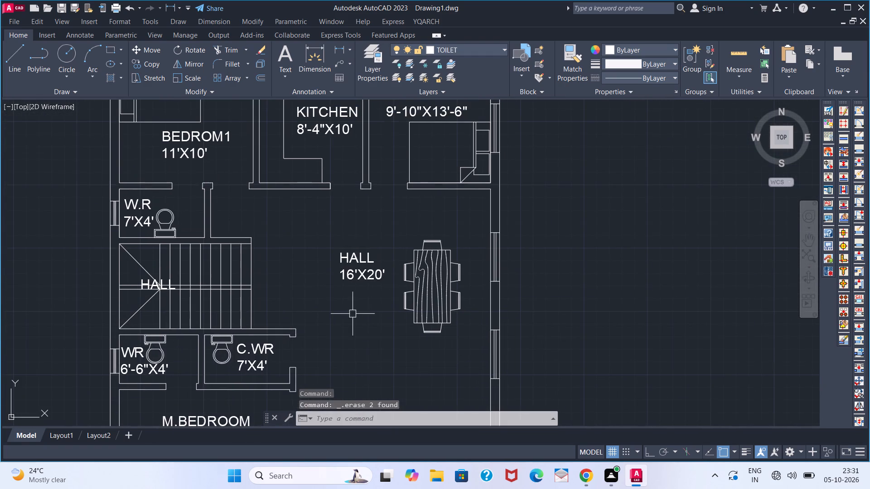
{"action": "middle_click_drag", "start_coordinate": [353, 320], "coordinate": [384, 390]}
{"action": "scroll", "coordinate": [366, 290], "scroll_direction": "down", "scroll_amount": 1}
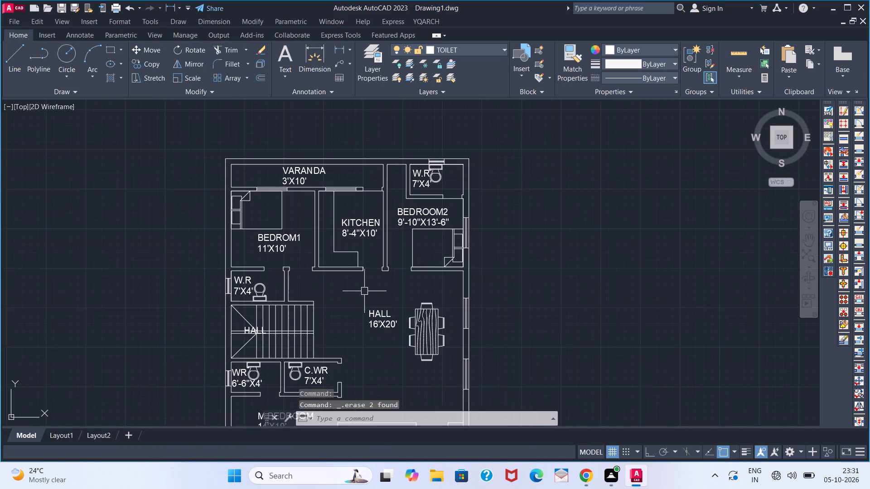
{"action": "middle_click_drag", "start_coordinate": [331, 296], "coordinate": [425, 275]}
{"action": "middle_click_drag", "start_coordinate": [435, 260], "coordinate": [445, 250]}
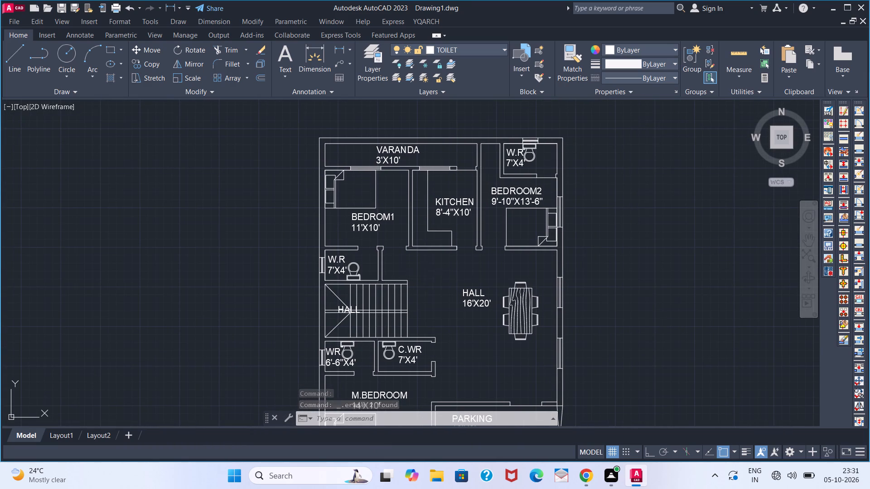
{"action": "middle_click_drag", "start_coordinate": [445, 250], "coordinate": [505, 201]}
{"action": "middle_click_drag", "start_coordinate": [475, 260], "coordinate": [491, 225]}
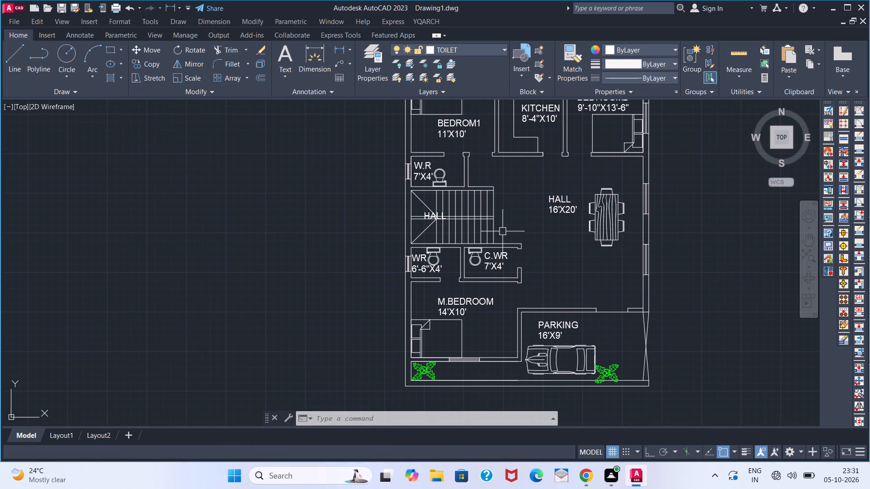
{"action": "middle_click_drag", "start_coordinate": [517, 221], "coordinate": [497, 257]}
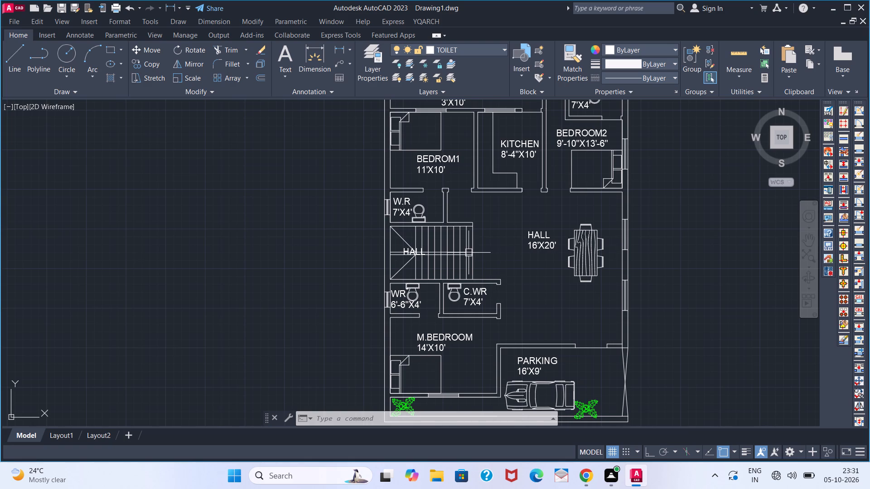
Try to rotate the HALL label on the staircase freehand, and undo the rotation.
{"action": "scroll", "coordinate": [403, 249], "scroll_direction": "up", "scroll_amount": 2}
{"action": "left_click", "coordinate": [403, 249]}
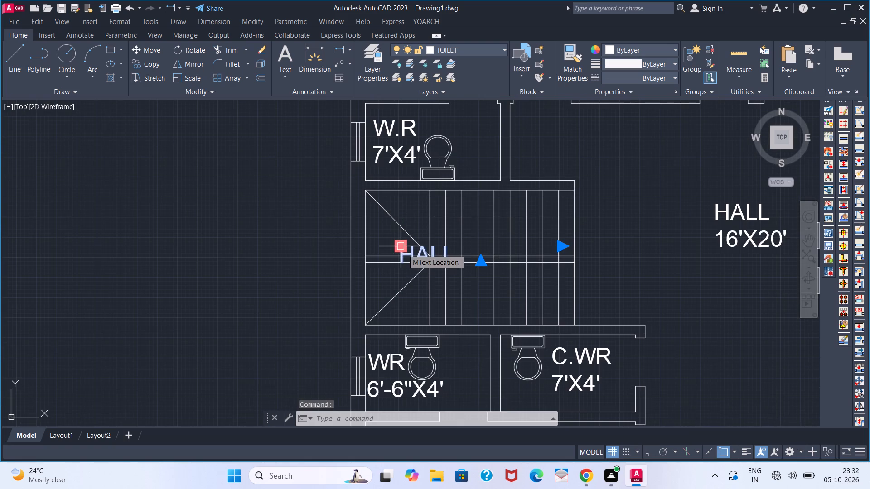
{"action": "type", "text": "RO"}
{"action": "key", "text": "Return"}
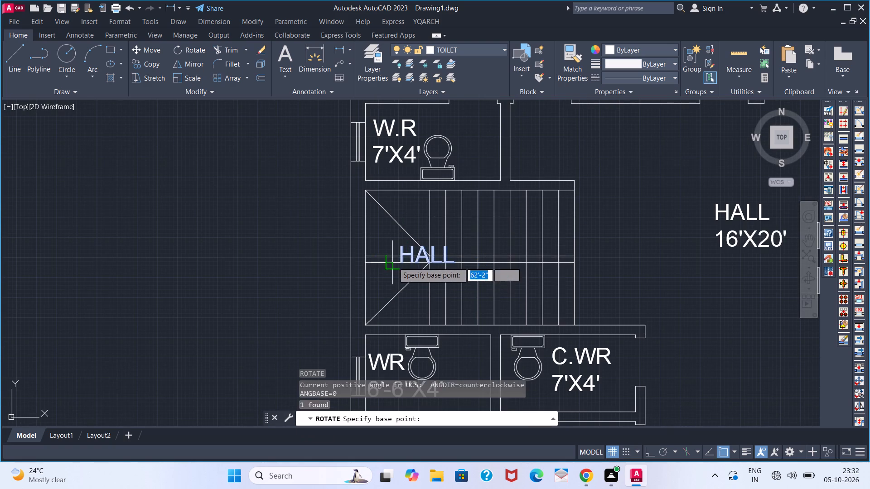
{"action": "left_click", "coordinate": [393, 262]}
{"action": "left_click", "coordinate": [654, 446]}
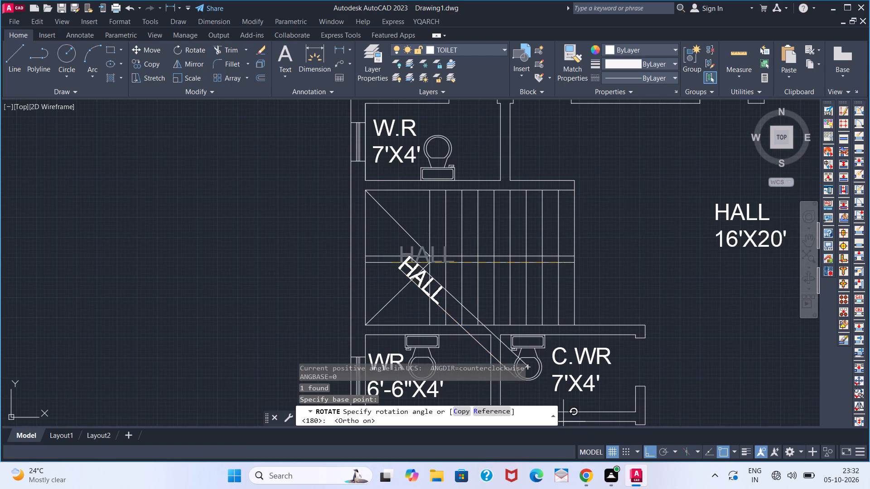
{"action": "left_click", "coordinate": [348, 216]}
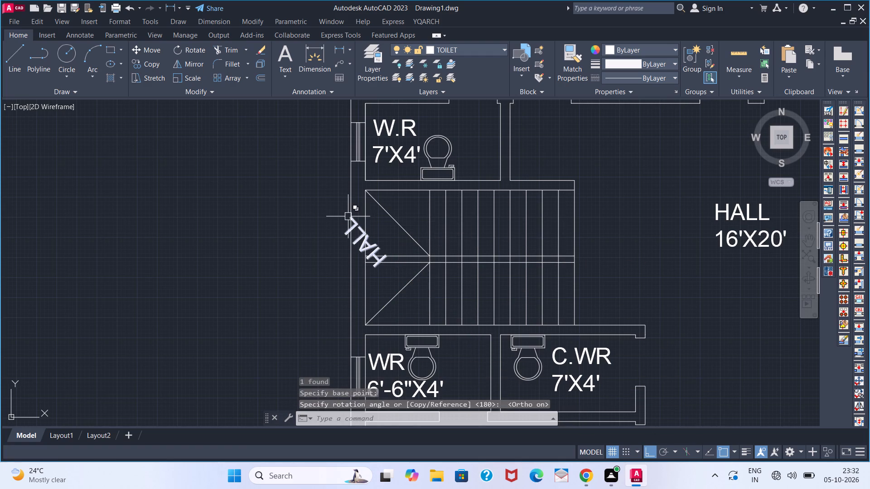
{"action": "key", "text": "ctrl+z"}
Rotate the HALL label on the staircase 90° counterclockwise with Ortho on, so it reads vertically.
{"action": "left_click", "coordinate": [407, 245]}
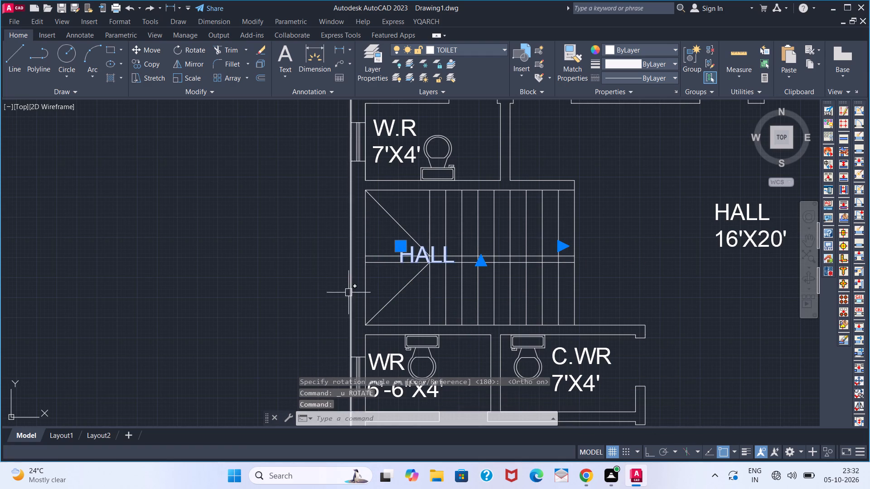
{"action": "left_click", "coordinate": [651, 449]}
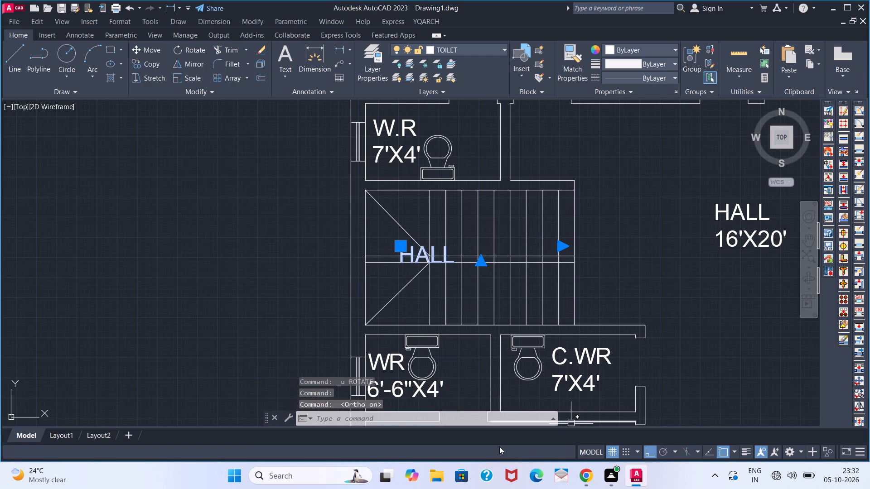
{"action": "type", "text": "RO"}
{"action": "key", "text": "Return"}
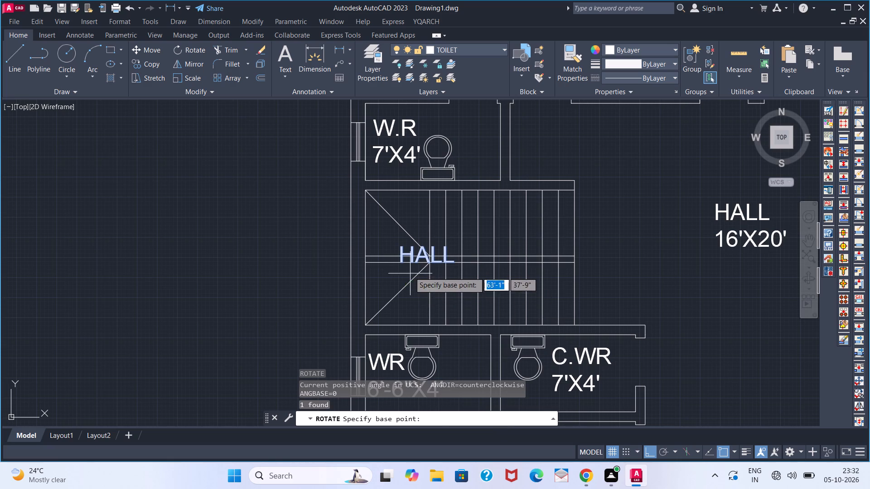
{"action": "left_click", "coordinate": [404, 266]}
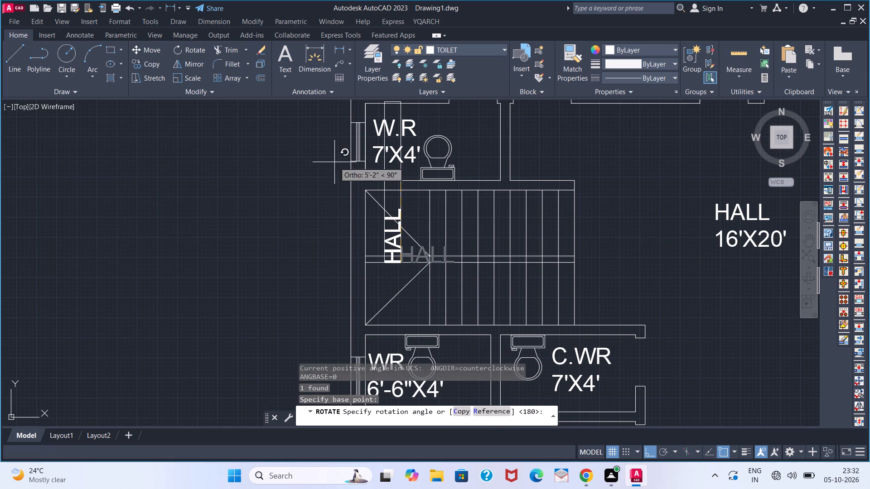
{"action": "left_click", "coordinate": [391, 125]}
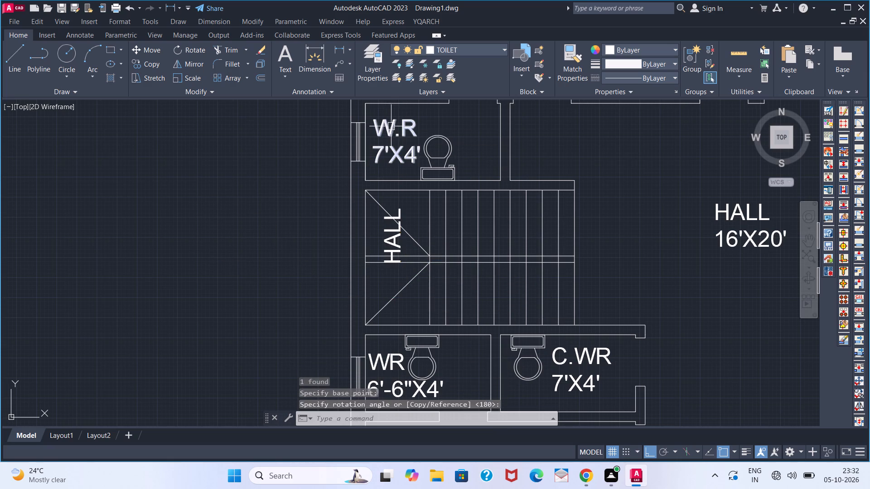
{"action": "key", "text": "v"}
{"action": "key", "text": "Escape"}
Change the text of the vertical HALL label on the staircase to STAIRS.
{"action": "triple_click", "coordinate": [399, 248]}
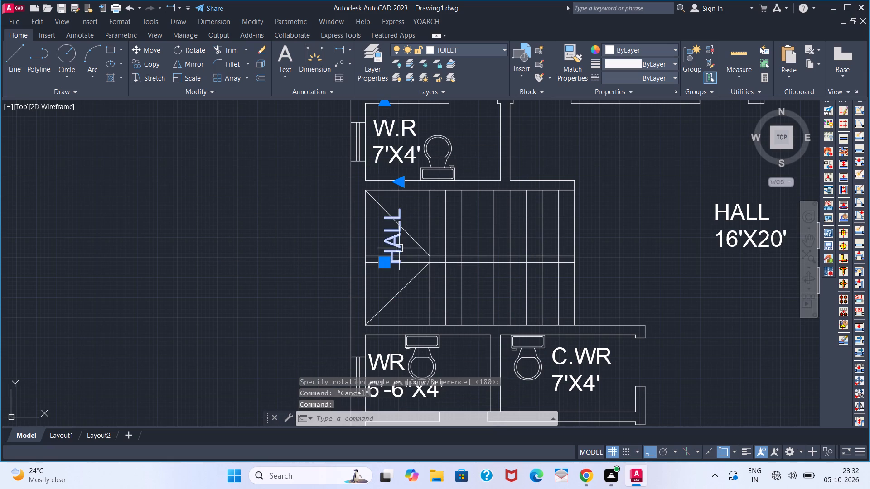
{"action": "left_click", "coordinate": [456, 275]}
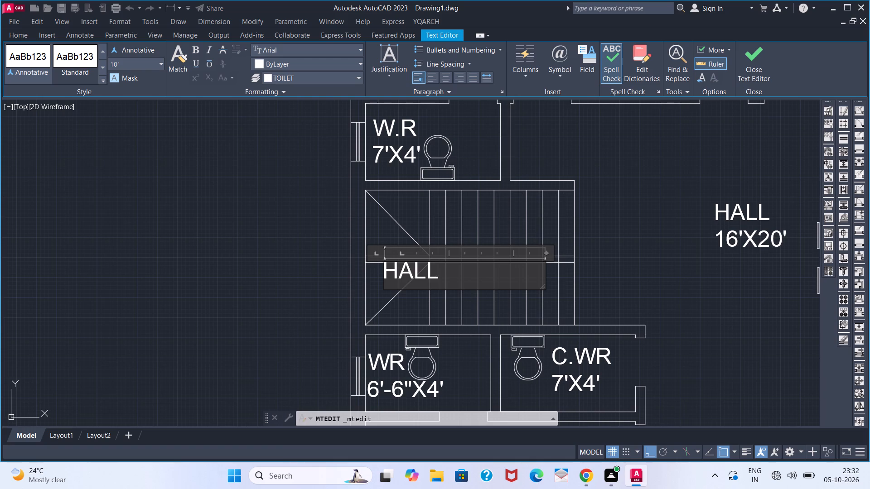
{"action": "key", "text": "BackSpace"}
{"action": "key", "text": "BackSpace"}
{"action": "key", "text": "BackSpace"}
{"action": "key", "text": "BackSpace"}
{"action": "type", "text": "STAIRS"}
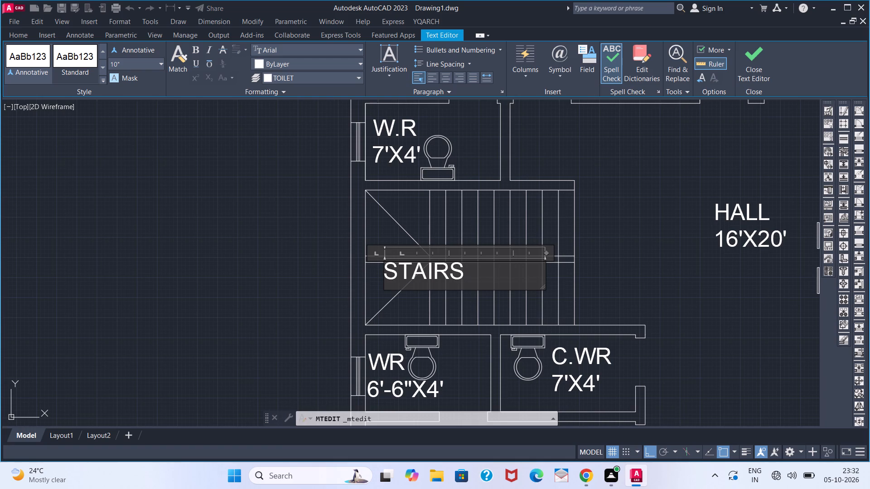
{"action": "key", "text": "Return"}
{"action": "left_click", "coordinate": [343, 261]}
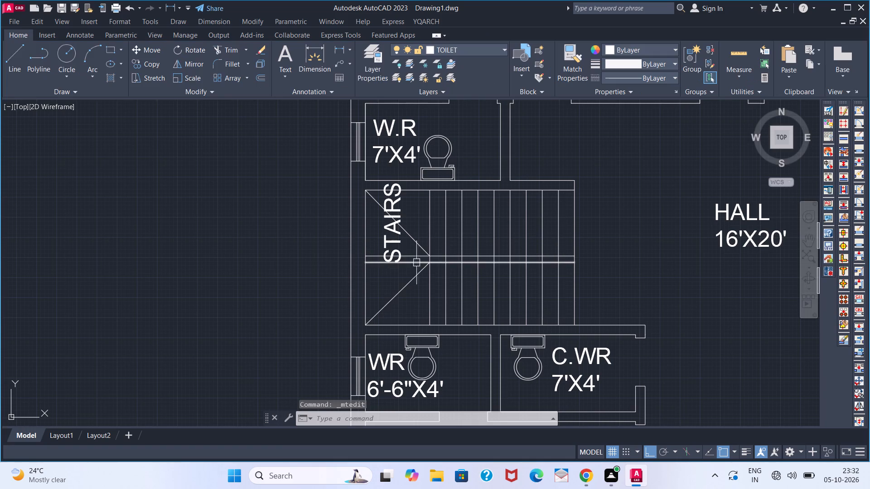
Turn off Ortho and Polar tracking and move the STAIRS label down so it is vertically centred on the staircase landing.
{"action": "left_click", "coordinate": [388, 243]}
{"action": "left_click", "coordinate": [657, 452]}
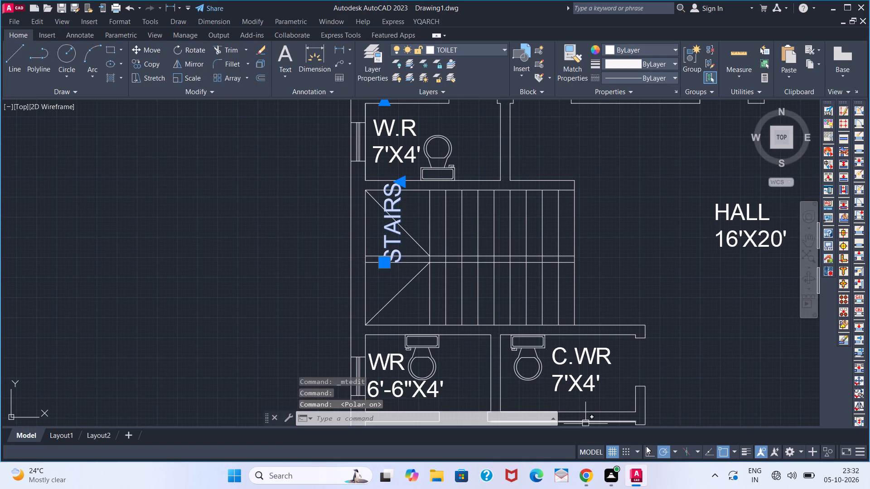
{"action": "left_click", "coordinate": [665, 453]}
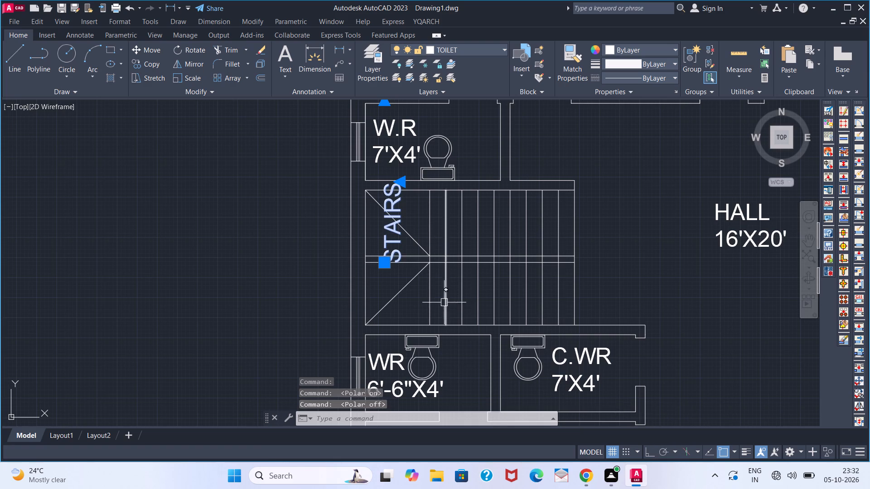
{"action": "scroll", "coordinate": [382, 237], "scroll_direction": "up", "scroll_amount": 3}
{"action": "left_click_drag", "start_coordinate": [393, 230], "coordinate": [380, 340]}
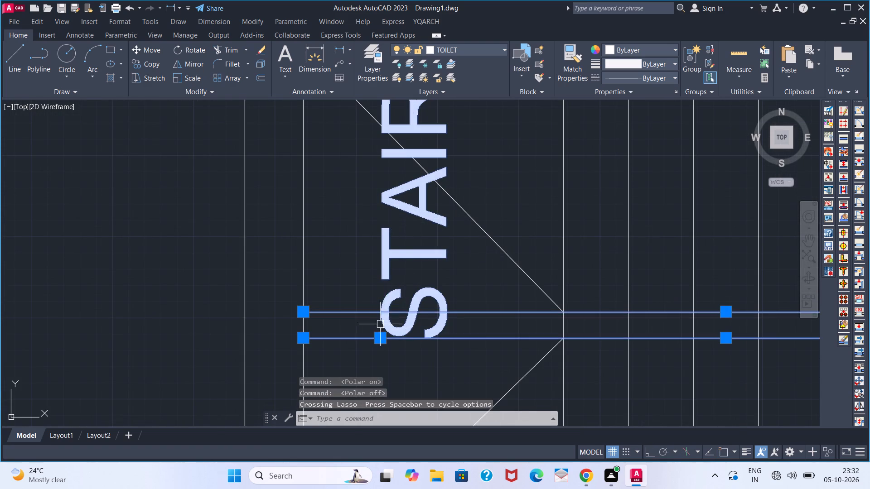
{"action": "key", "text": "Escape"}
{"action": "left_click", "coordinate": [404, 261]}
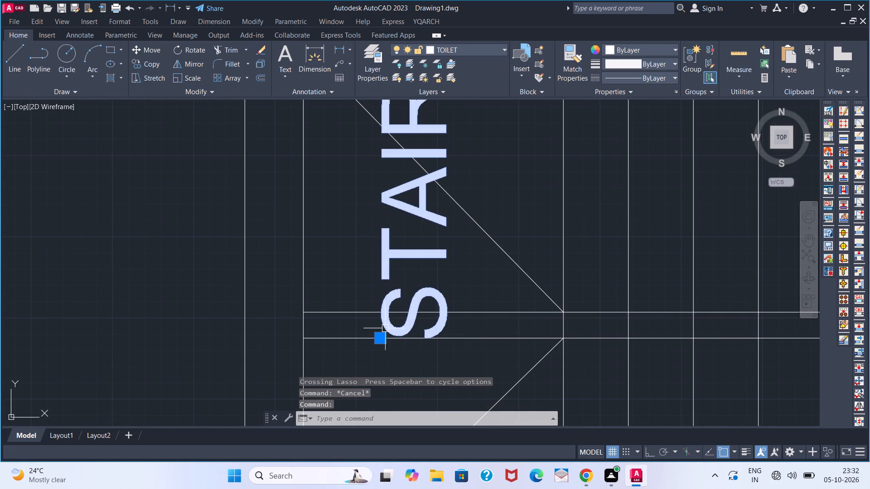
{"action": "left_click", "coordinate": [381, 336]}
{"action": "scroll", "coordinate": [374, 403], "scroll_direction": "down", "scroll_amount": 2}
{"action": "middle_click_drag", "start_coordinate": [371, 400], "coordinate": [374, 291]}
{"action": "left_click", "coordinate": [377, 342]}
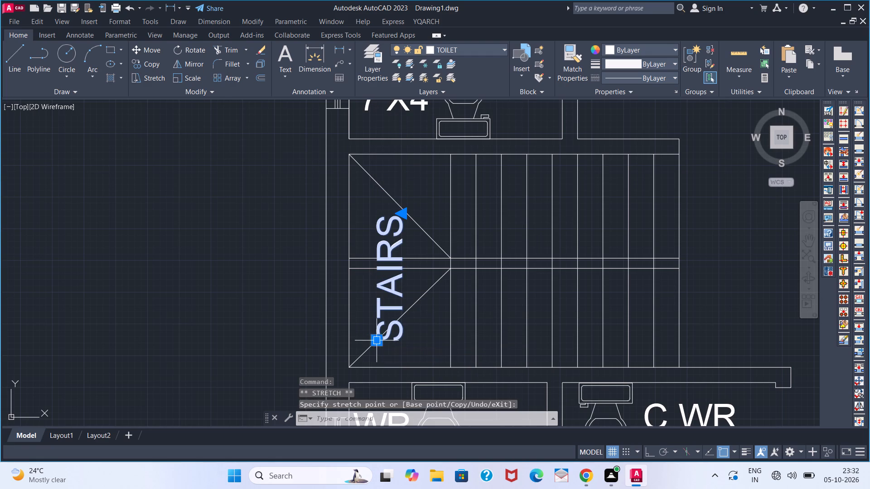
{"action": "key", "text": "Escape"}
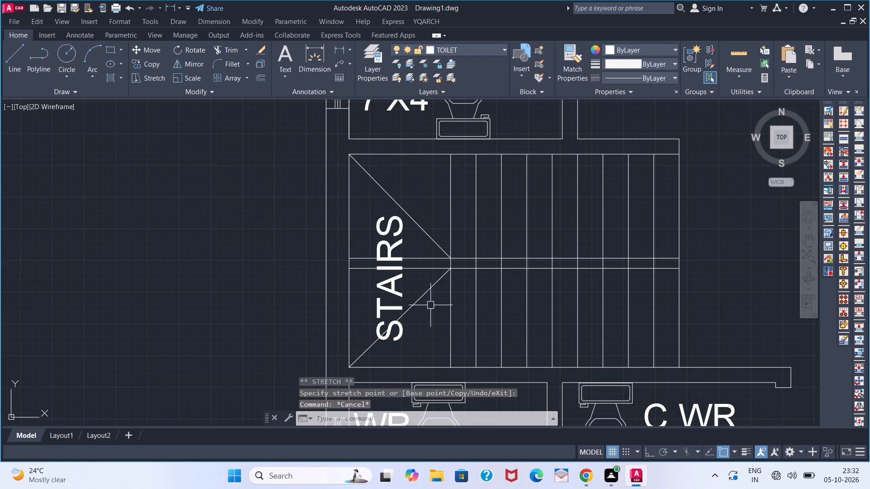
Add a horizontal linear dimension between the end corners of the staircase's upper edge, placed on that edge.
{"action": "scroll", "coordinate": [450, 276], "scroll_direction": "down", "scroll_amount": 1}
{"action": "middle_click_drag", "start_coordinate": [559, 278], "coordinate": [343, 271]}
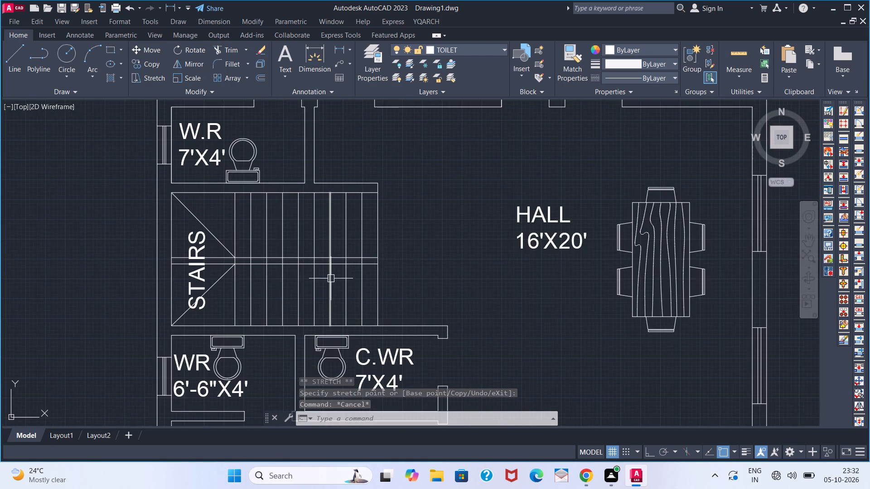
{"action": "left_click", "coordinate": [335, 48]}
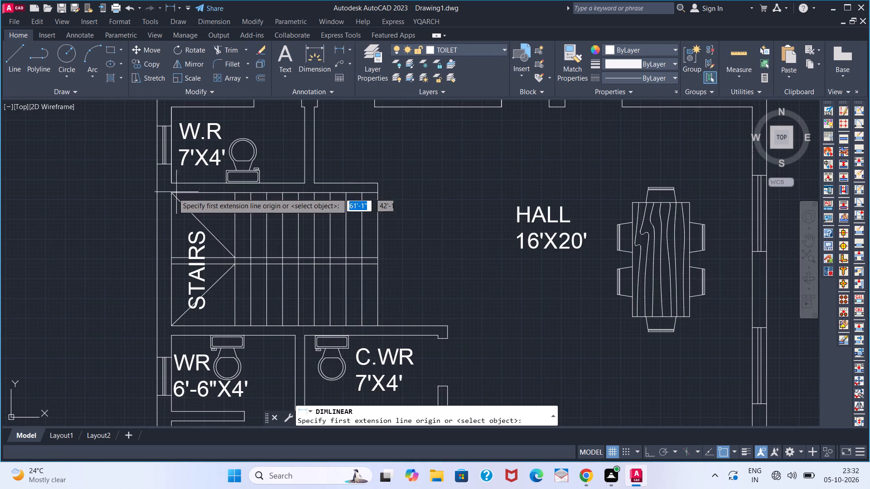
{"action": "left_click", "coordinate": [170, 193]}
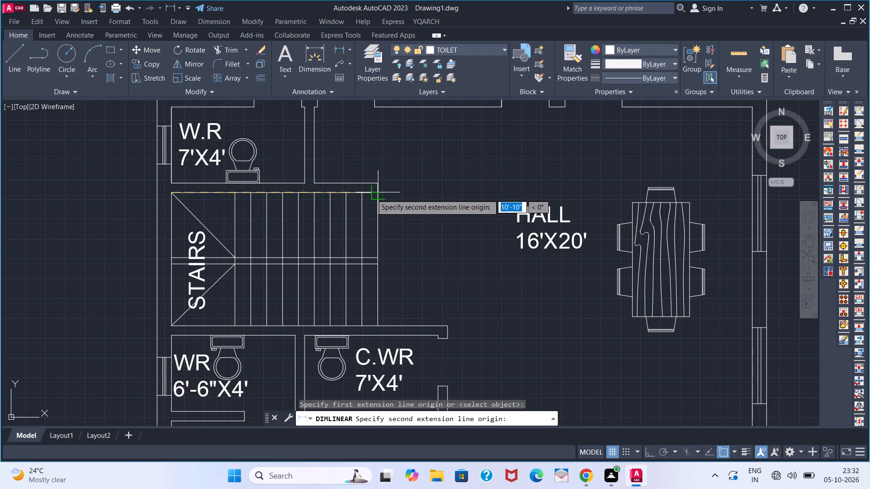
{"action": "left_click", "coordinate": [372, 194]}
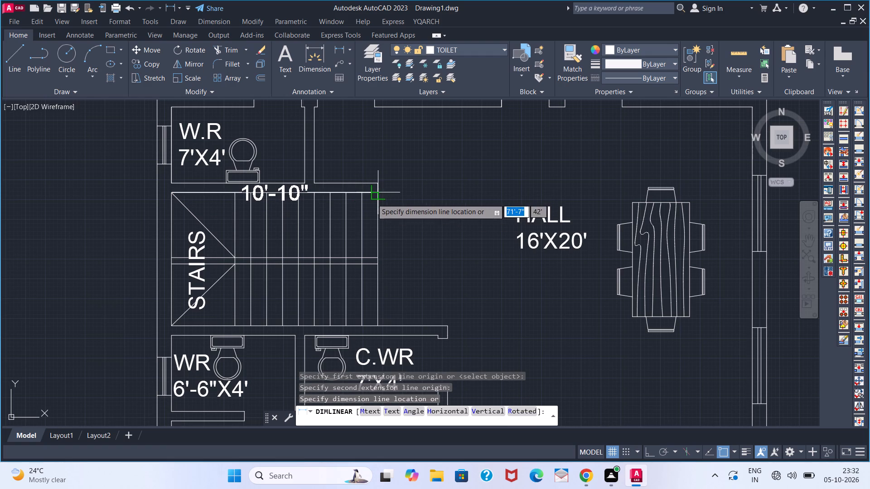
{"action": "left_click", "coordinate": [372, 199]}
Add a vertical linear dimension between the lower and upper corners of the staircase's outer-wall edge, placed on that edge.
{"action": "key", "text": "space"}
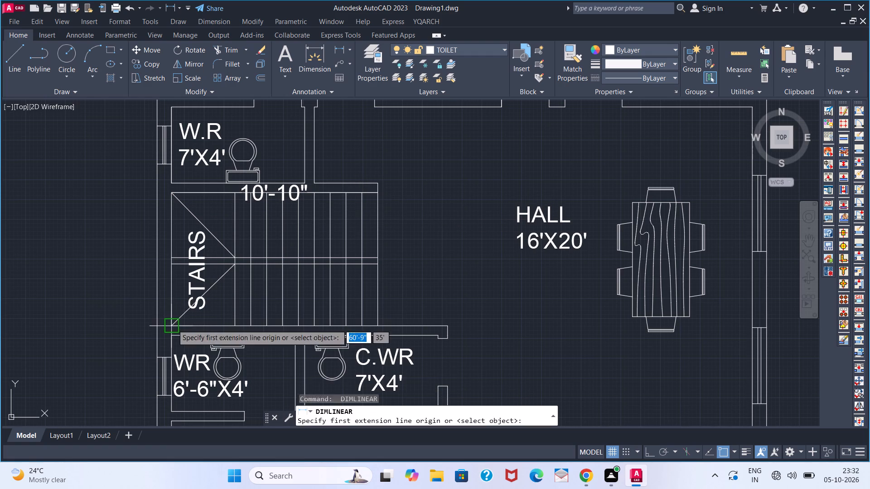
{"action": "left_click", "coordinate": [173, 325]}
{"action": "left_click", "coordinate": [171, 190]}
{"action": "left_click", "coordinate": [171, 190]}
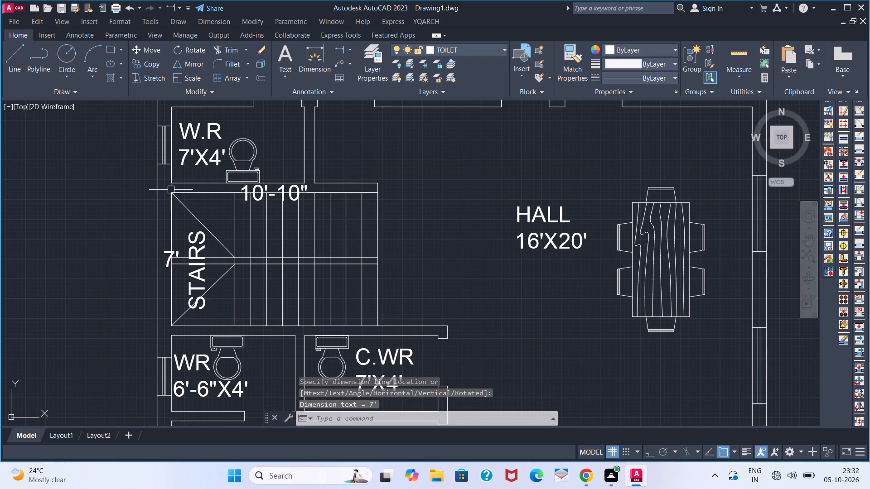
Add a second line reading 10'-10"X7' below STAIRS in the vertical staircase label.
{"action": "double_click", "coordinate": [193, 230]}
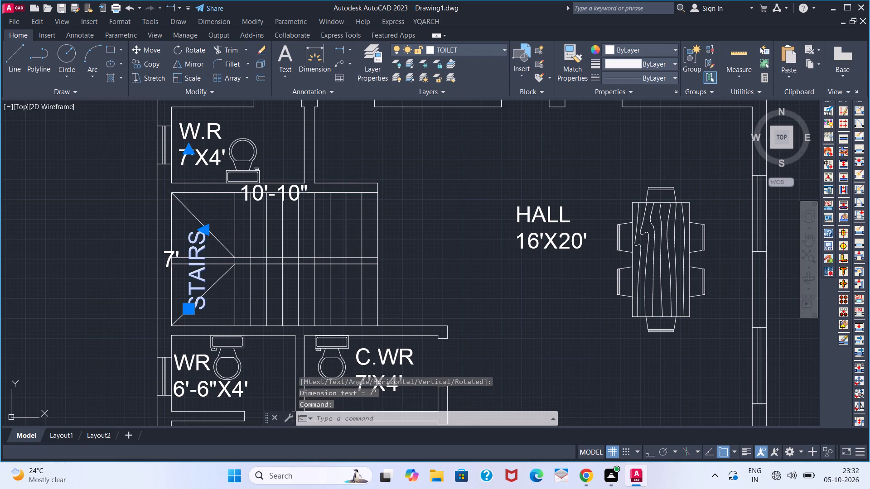
{"action": "left_click", "coordinate": [278, 320]}
{"action": "key", "text": "Return"}
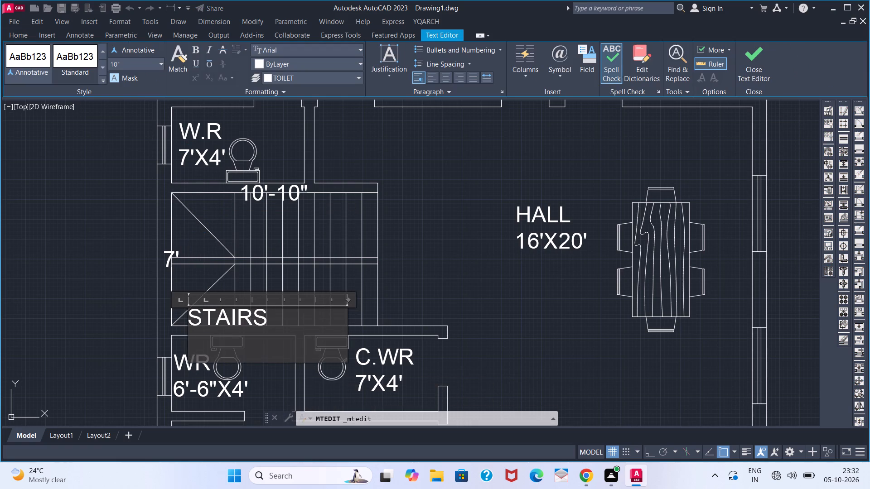
{"action": "type", "text": "10"}
{"action": "type", "text": "'-10"}
{"action": "key", "text": "shift+Return"}
{"action": "key", "text": "shift+quotedbl"}
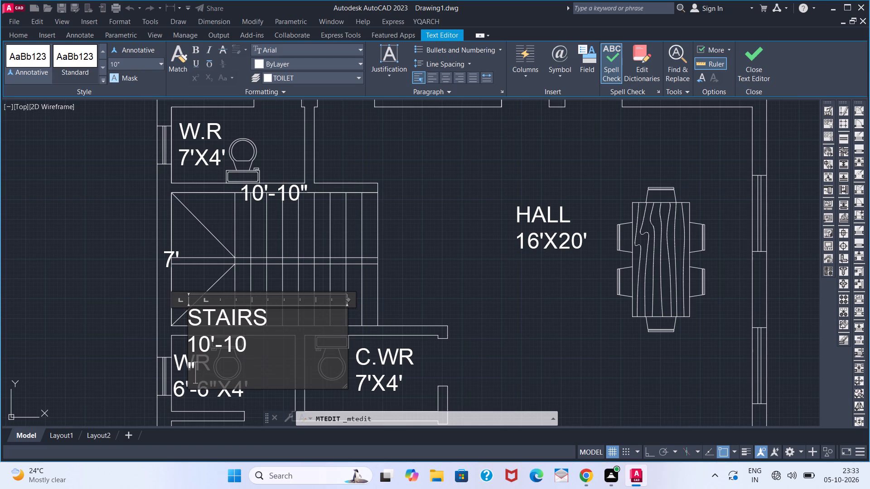
{"action": "key", "text": "BackSpace"}
{"action": "key", "text": "BackSpace"}
{"action": "key", "text": "shift+quotedbl"}
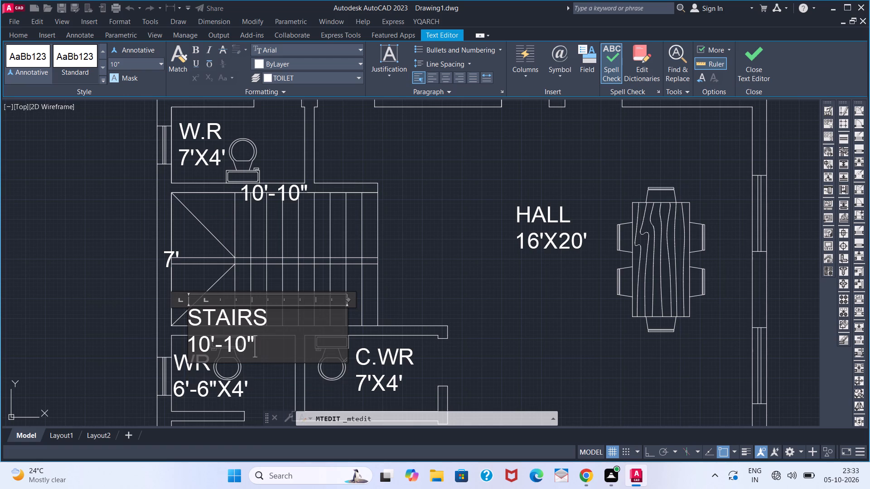
{"action": "key", "text": "x"}
{"action": "key", "text": "7"}
{"action": "key", "text": "apostrophe"}
{"action": "left_click", "coordinate": [79, 269]}
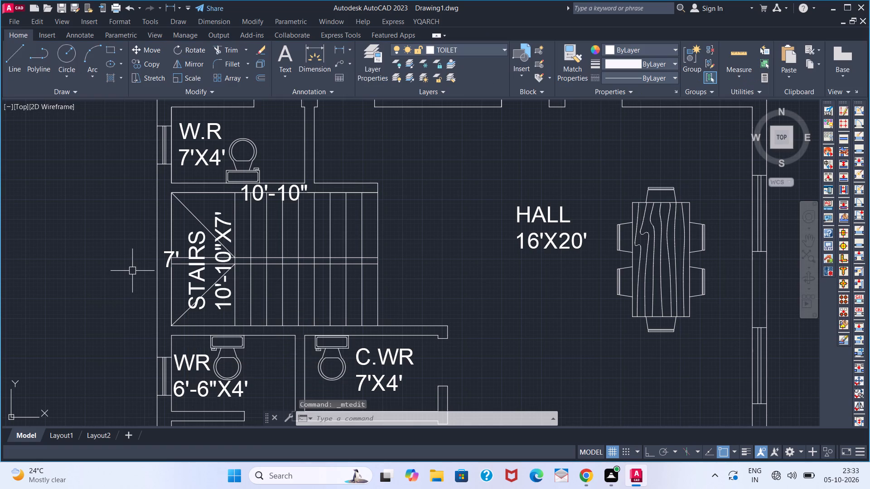
Delete the horizontal 10'-10" and vertical 7' dimensions on the staircase edges.
{"action": "scroll", "coordinate": [260, 189], "scroll_direction": "up", "scroll_amount": 1}
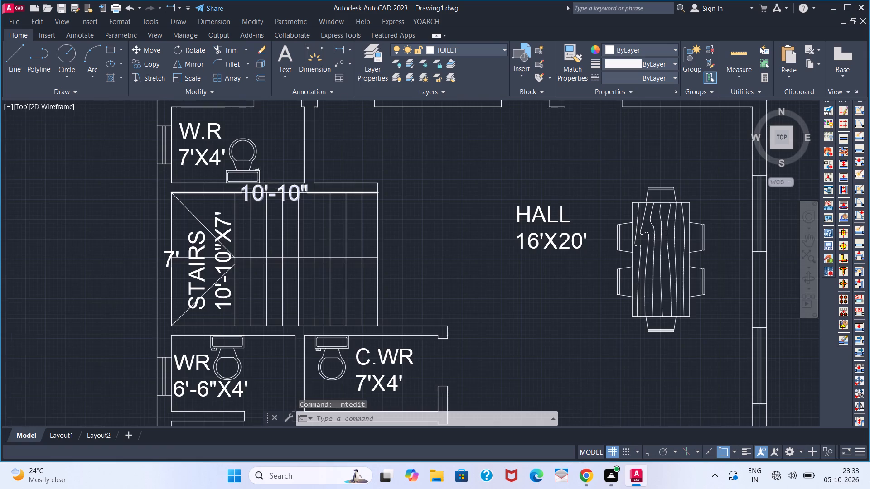
{"action": "scroll", "coordinate": [260, 189], "scroll_direction": "up", "scroll_amount": 1}
{"action": "left_click", "coordinate": [259, 183]}
{"action": "scroll", "coordinate": [84, 294], "scroll_direction": "down", "scroll_amount": 1}
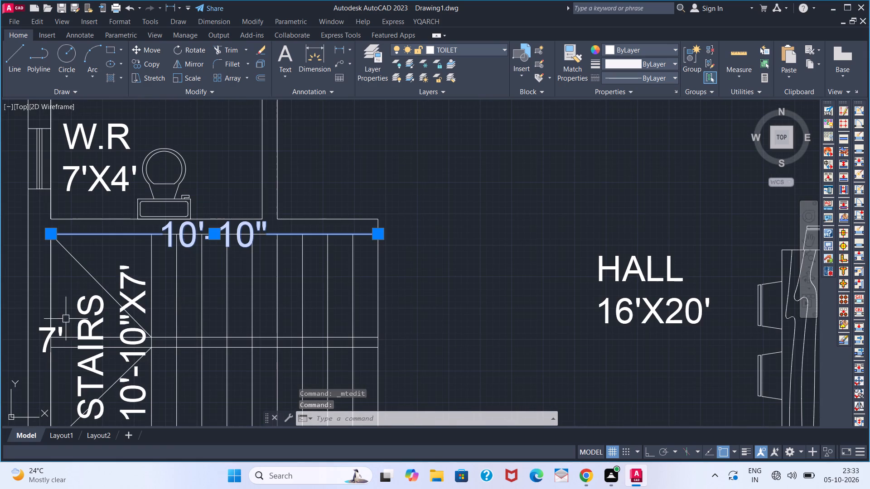
{"action": "left_click", "coordinate": [62, 327]}
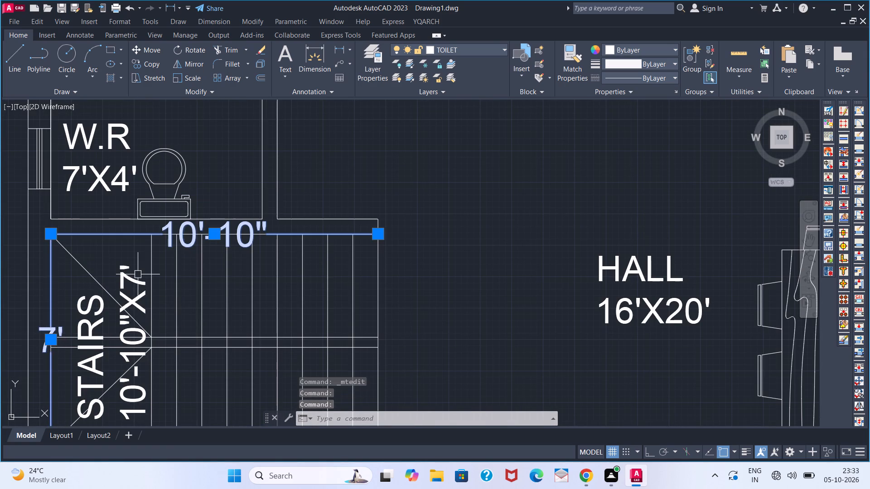
{"action": "key", "text": "Delete"}
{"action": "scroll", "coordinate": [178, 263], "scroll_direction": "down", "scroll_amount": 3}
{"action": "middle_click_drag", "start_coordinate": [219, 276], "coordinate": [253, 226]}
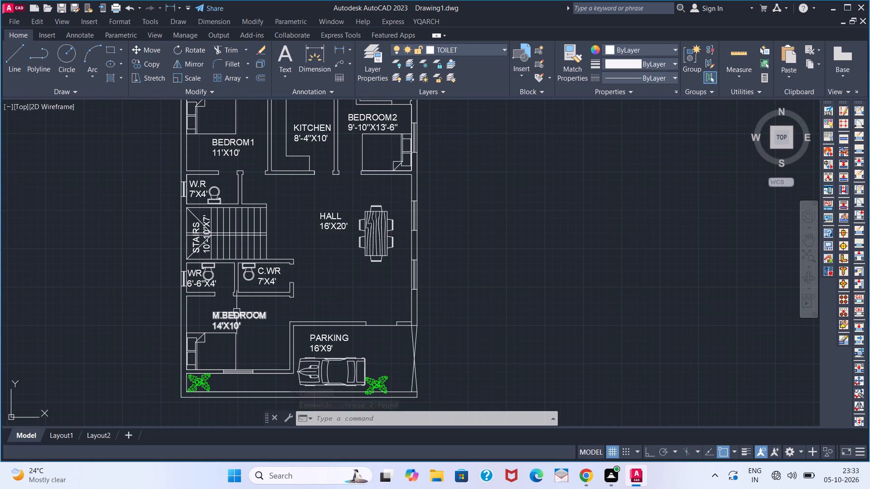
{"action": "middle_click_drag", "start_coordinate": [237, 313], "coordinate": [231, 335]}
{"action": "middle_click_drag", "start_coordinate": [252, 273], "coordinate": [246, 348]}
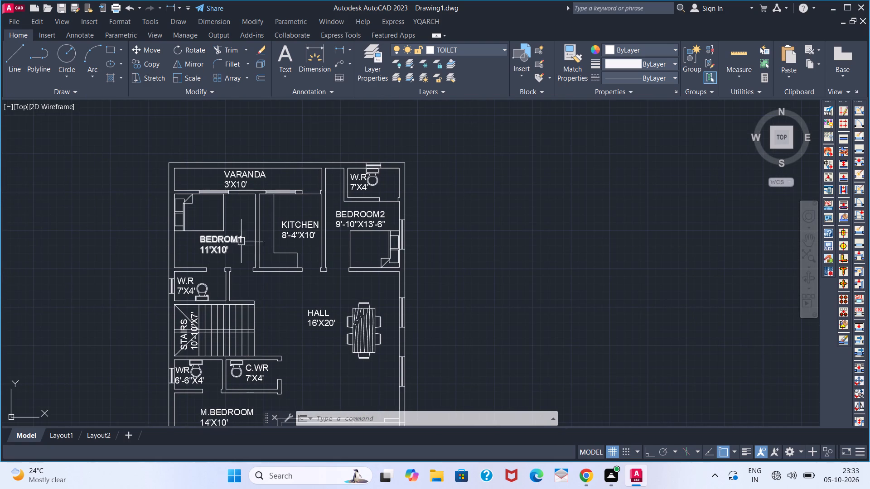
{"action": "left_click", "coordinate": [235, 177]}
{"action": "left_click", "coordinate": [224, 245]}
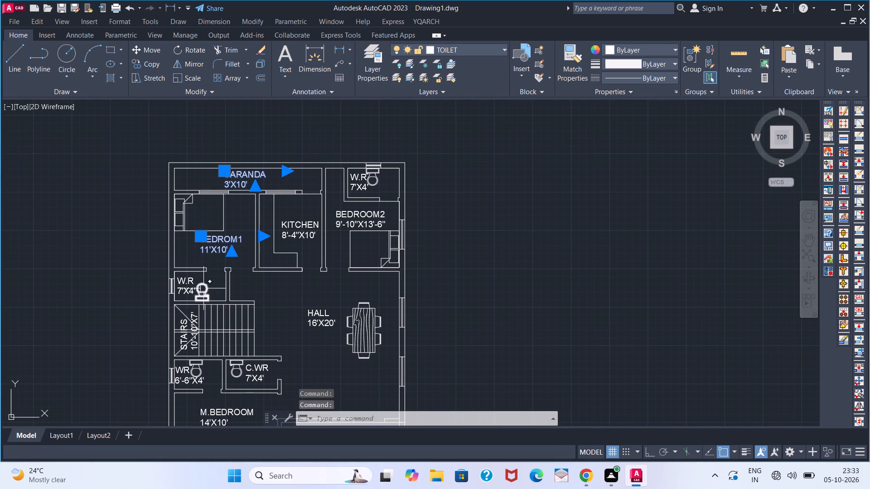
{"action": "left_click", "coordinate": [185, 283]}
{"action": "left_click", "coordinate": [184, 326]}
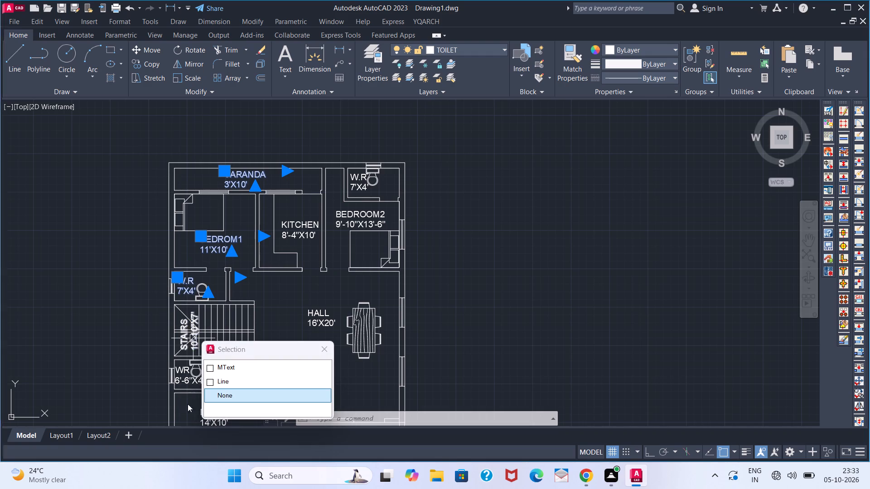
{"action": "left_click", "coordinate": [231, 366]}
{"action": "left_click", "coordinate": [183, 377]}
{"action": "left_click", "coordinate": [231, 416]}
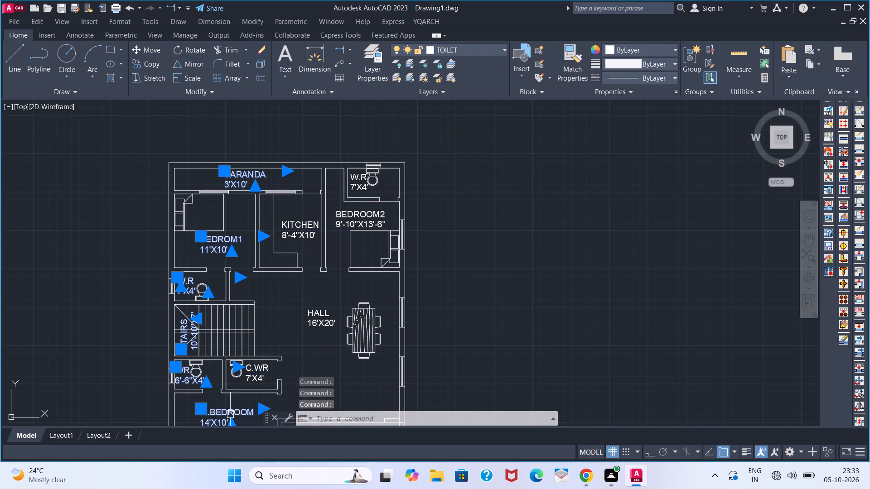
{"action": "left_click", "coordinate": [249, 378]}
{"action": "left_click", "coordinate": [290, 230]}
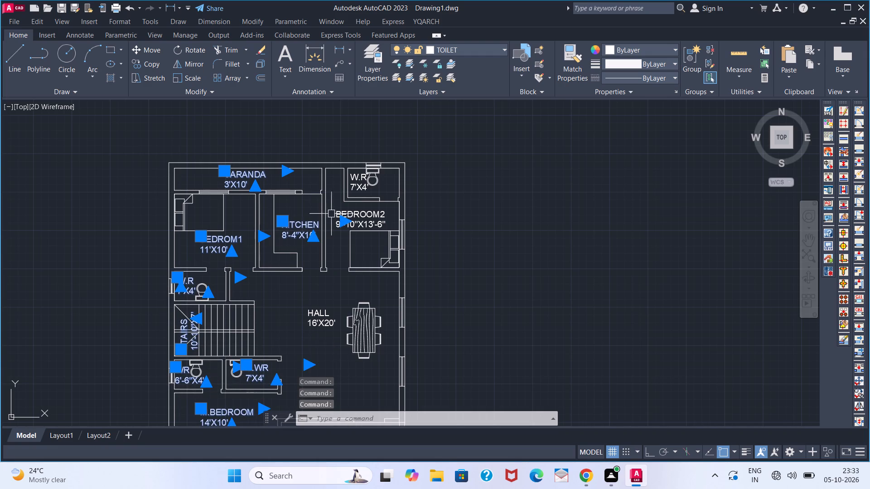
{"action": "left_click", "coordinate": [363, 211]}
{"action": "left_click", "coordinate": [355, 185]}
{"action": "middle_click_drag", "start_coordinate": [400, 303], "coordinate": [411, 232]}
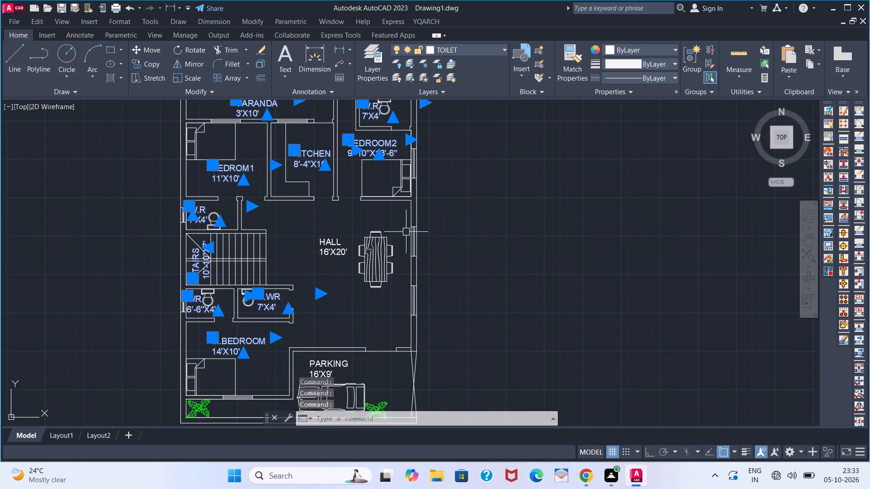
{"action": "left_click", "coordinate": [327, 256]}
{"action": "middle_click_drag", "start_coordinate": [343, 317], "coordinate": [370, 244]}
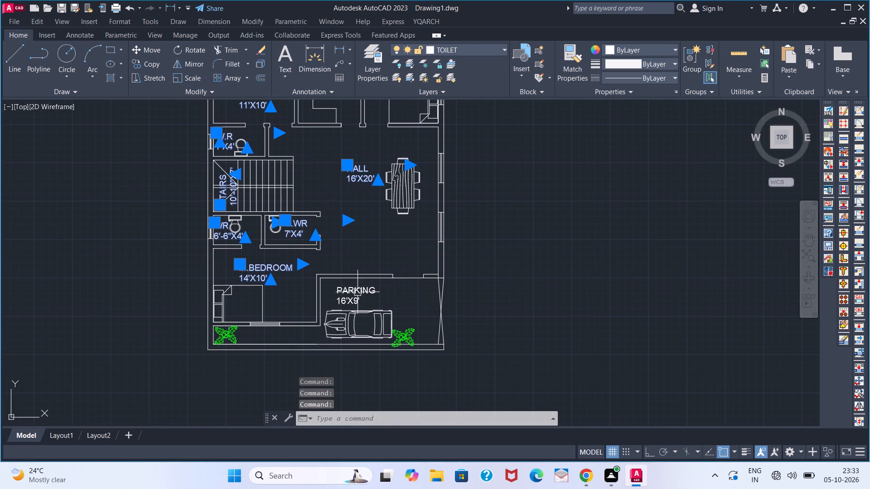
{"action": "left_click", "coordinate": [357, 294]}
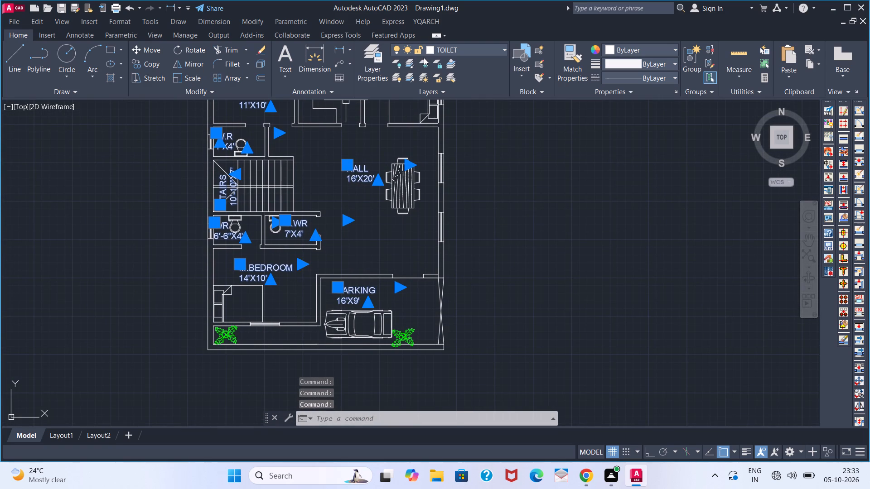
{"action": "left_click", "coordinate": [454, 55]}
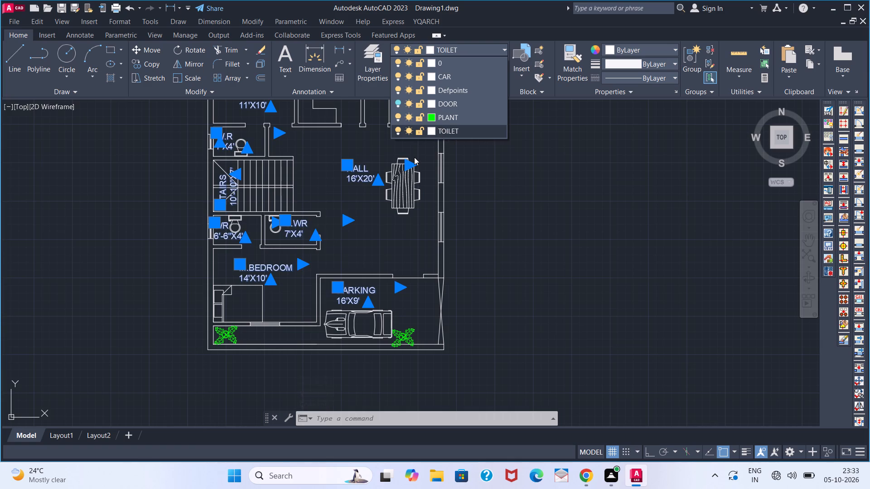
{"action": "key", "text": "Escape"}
Create a new layer named TEXT.
{"action": "left_click", "coordinate": [373, 57]}
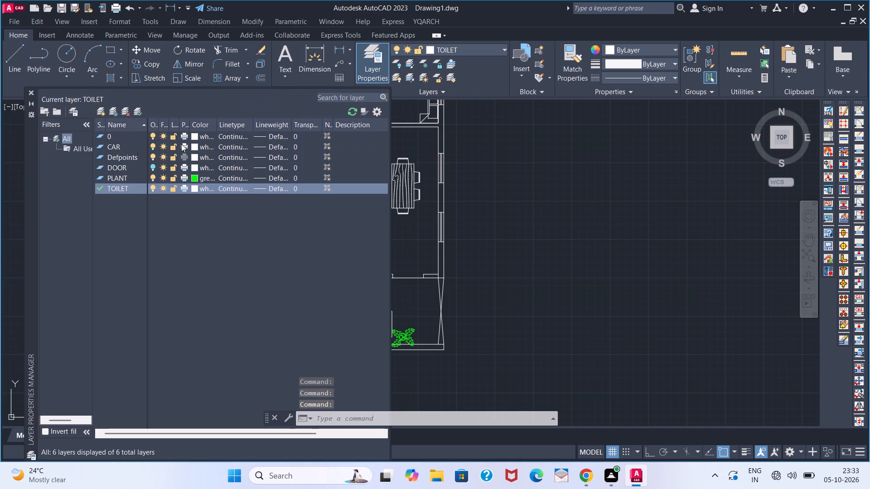
{"action": "left_click", "coordinate": [104, 110]}
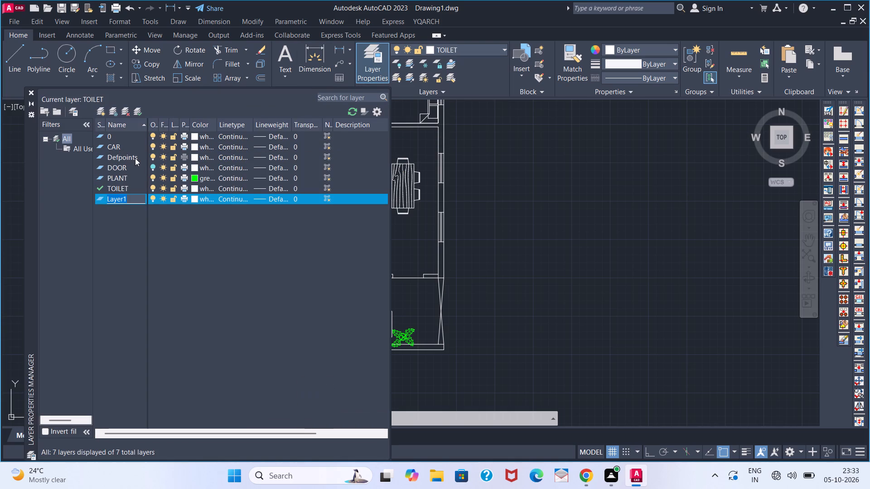
{"action": "type", "text": "TEXT"}
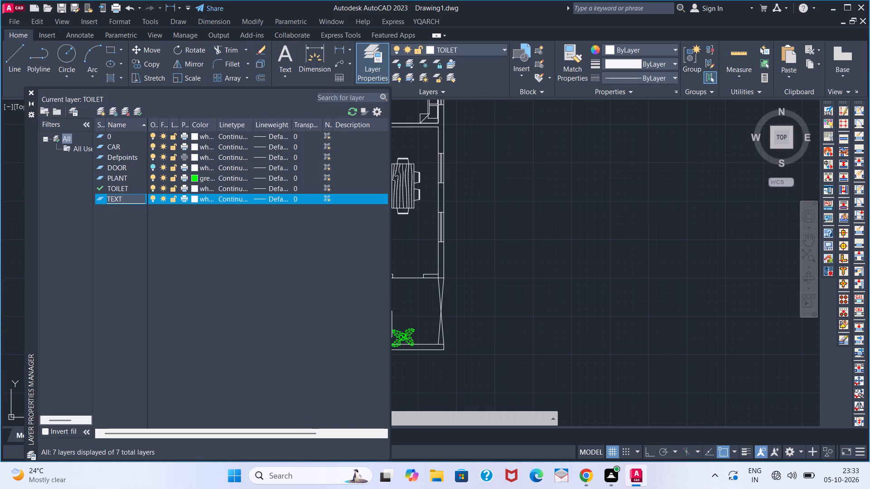
{"action": "key", "text": "Return"}
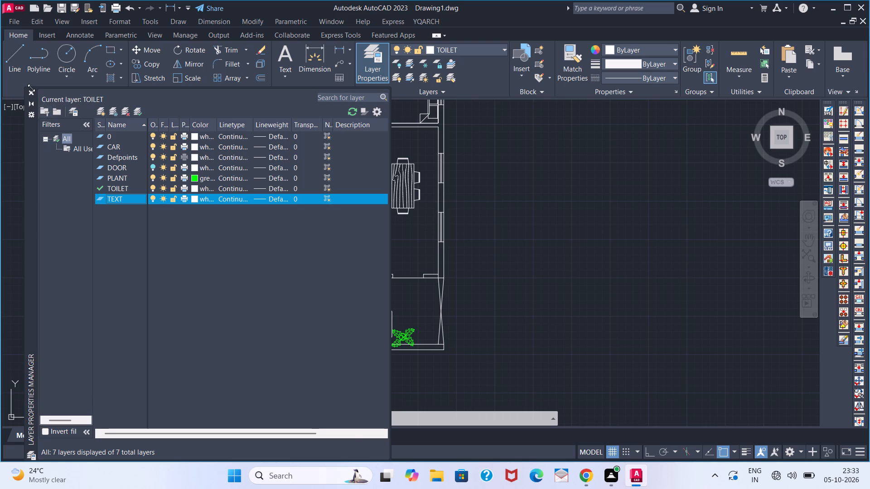
{"action": "left_click", "coordinate": [31, 93]}
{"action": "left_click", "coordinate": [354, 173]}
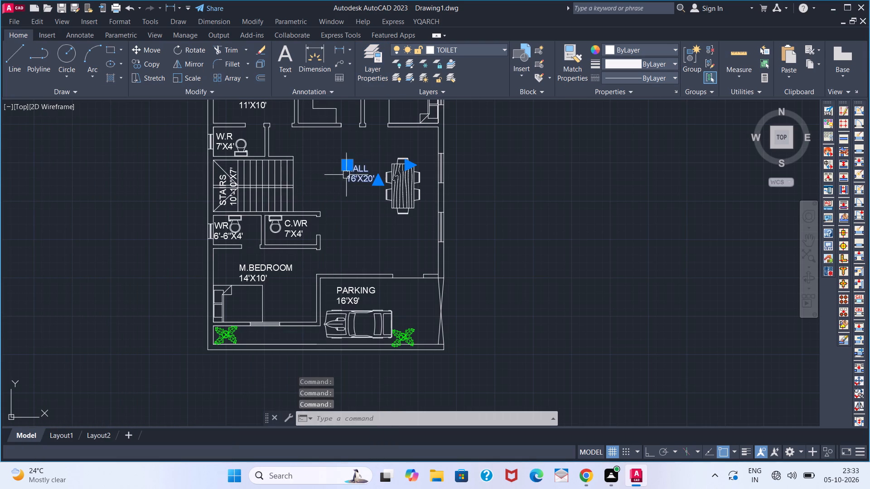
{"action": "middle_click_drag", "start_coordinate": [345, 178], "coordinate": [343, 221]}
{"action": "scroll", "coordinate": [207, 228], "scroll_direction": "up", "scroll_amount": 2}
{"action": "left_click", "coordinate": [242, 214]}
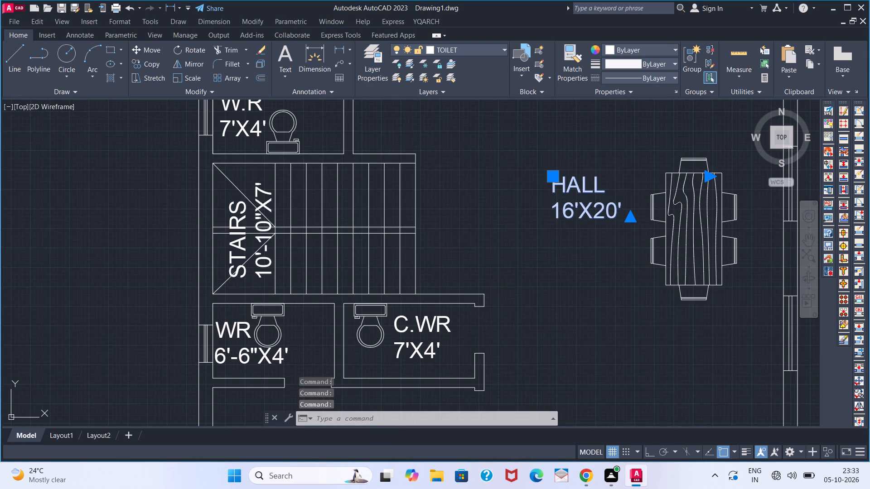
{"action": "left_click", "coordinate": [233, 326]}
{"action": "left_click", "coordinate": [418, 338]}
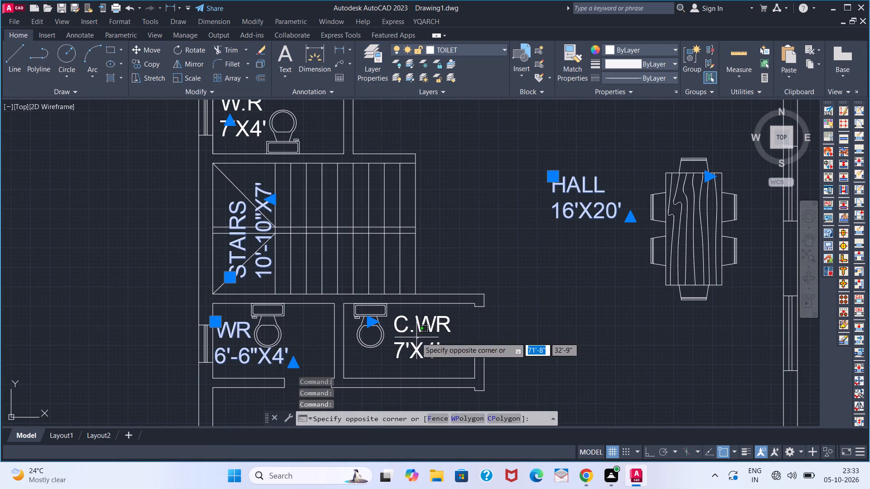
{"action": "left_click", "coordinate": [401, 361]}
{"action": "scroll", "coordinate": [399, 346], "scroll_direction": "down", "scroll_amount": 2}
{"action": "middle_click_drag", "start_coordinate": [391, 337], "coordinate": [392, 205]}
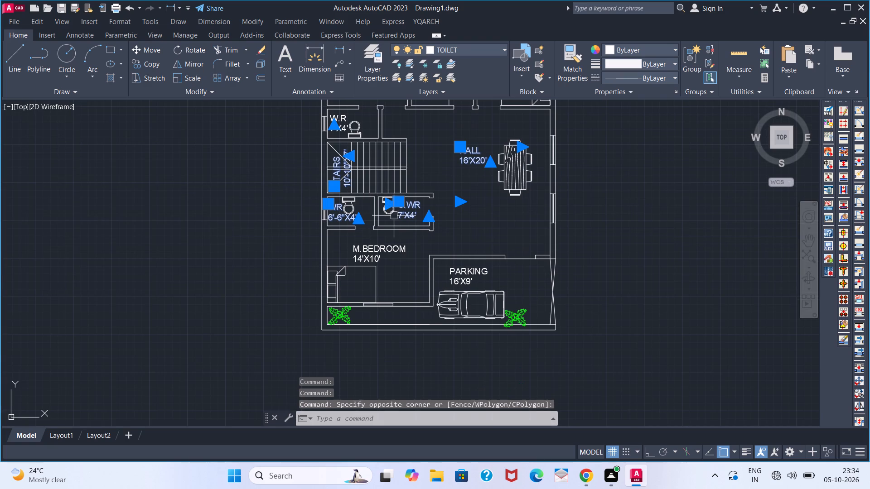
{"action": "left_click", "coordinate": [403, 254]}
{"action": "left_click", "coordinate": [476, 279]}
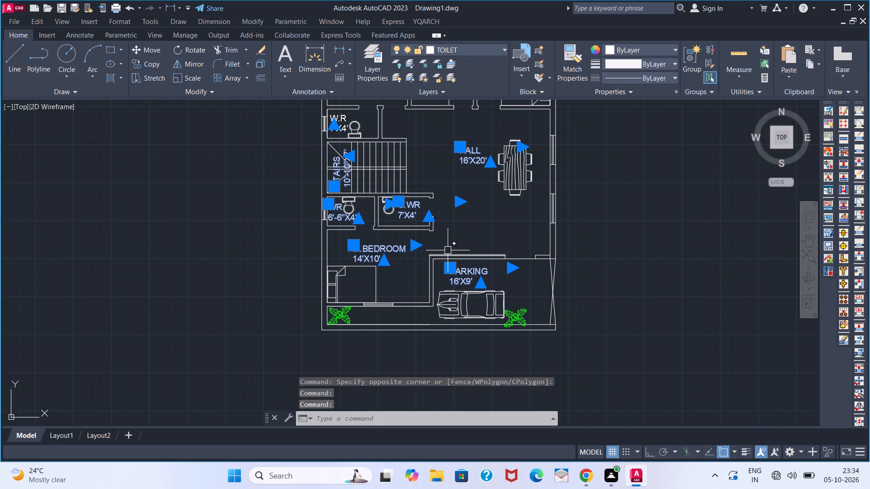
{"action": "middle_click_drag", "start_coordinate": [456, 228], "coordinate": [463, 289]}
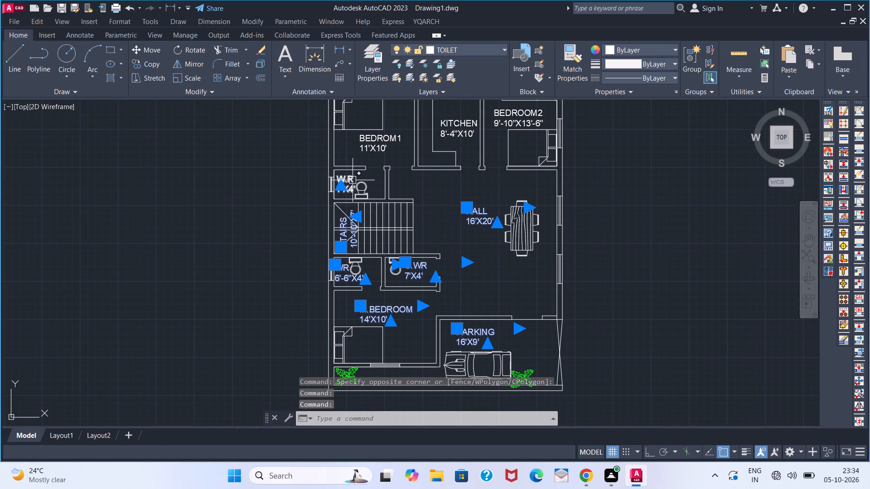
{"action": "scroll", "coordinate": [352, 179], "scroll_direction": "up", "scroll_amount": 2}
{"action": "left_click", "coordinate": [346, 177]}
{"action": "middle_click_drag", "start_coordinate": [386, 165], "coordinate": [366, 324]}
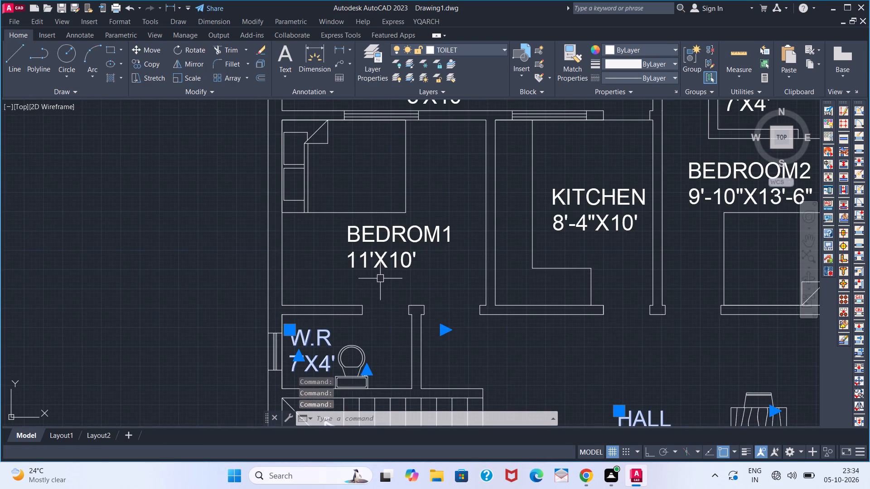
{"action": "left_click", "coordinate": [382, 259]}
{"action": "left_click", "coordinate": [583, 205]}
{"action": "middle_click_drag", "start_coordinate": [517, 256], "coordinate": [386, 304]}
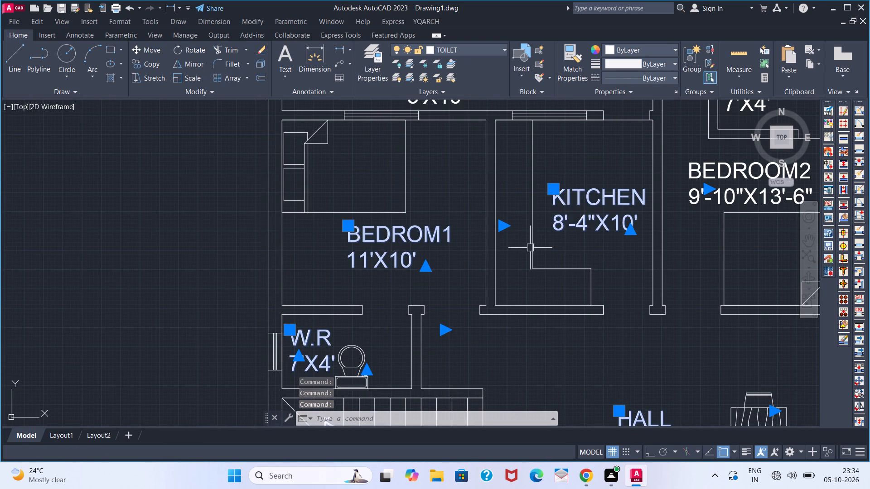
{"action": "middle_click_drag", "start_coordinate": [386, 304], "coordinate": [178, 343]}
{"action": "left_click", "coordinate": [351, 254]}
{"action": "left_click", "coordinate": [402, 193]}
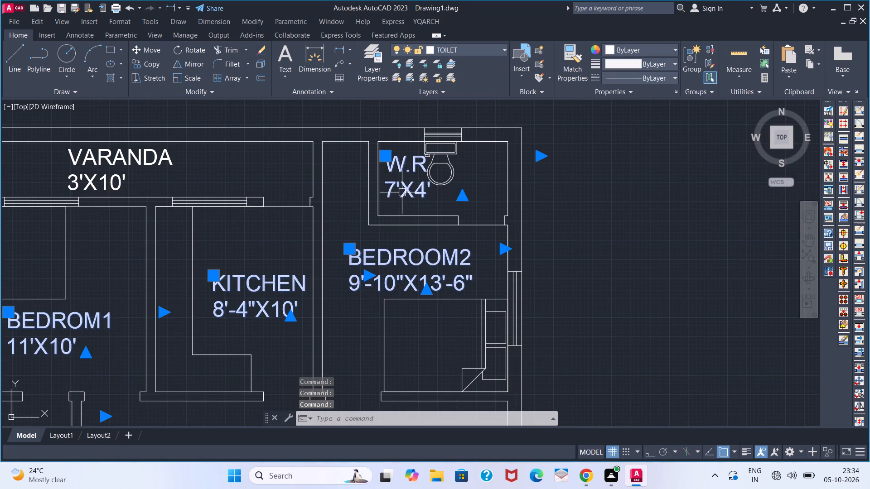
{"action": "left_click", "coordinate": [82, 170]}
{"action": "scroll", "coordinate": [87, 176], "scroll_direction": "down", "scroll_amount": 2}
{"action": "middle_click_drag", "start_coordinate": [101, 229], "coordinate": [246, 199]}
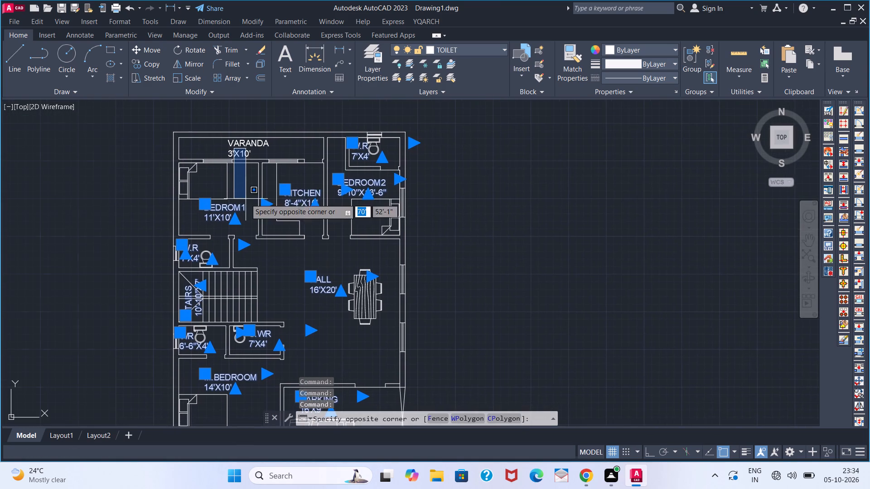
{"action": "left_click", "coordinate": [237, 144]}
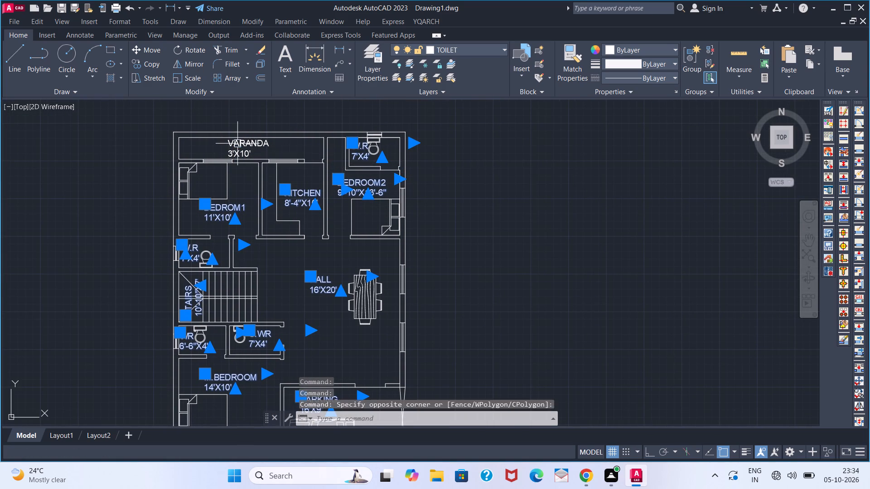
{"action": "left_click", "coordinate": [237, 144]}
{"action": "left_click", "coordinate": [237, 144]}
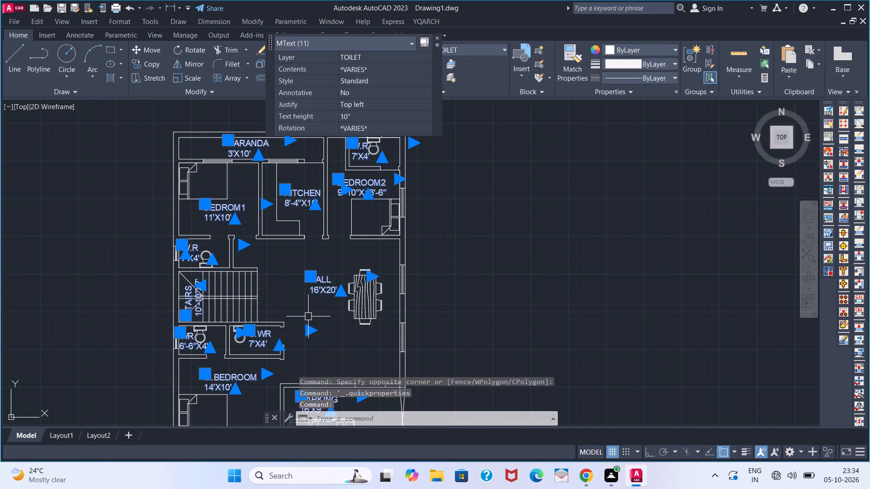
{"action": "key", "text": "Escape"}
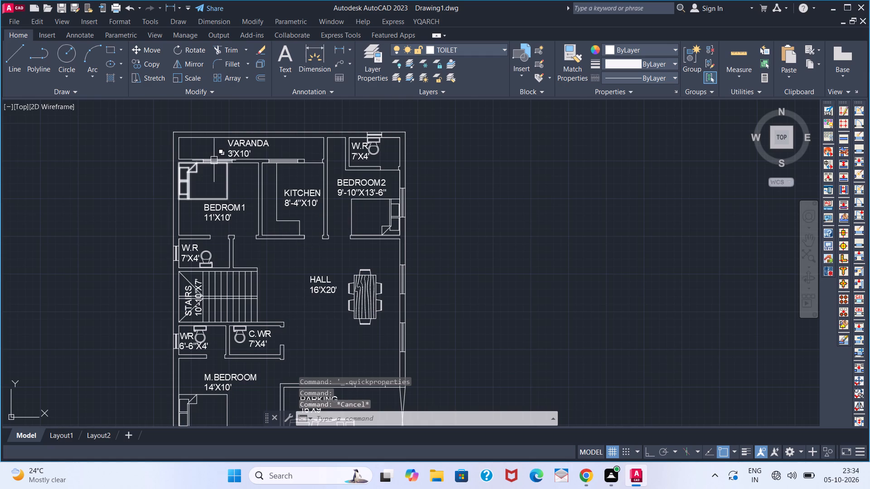
Move all the room labels and the staircase label, from VARANDA through PARKING, onto the TEXT layer.
{"action": "left_click", "coordinate": [247, 151]}
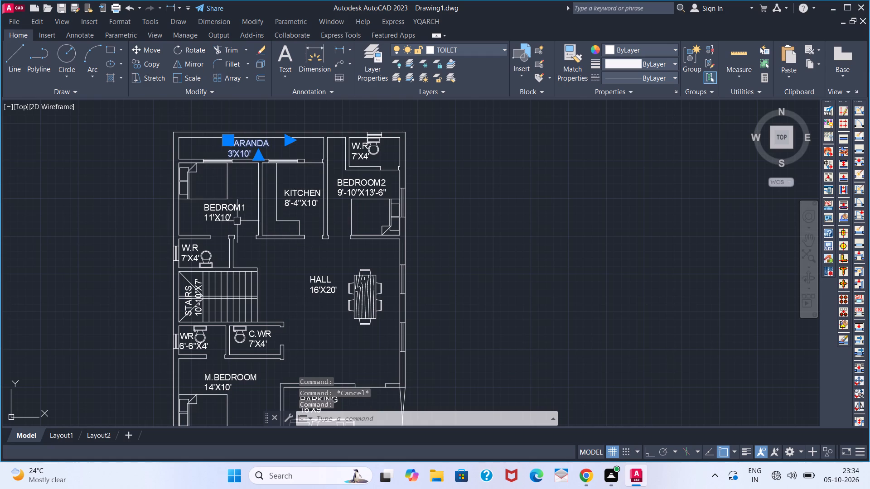
{"action": "left_click", "coordinate": [227, 216]}
{"action": "left_click", "coordinate": [299, 195]}
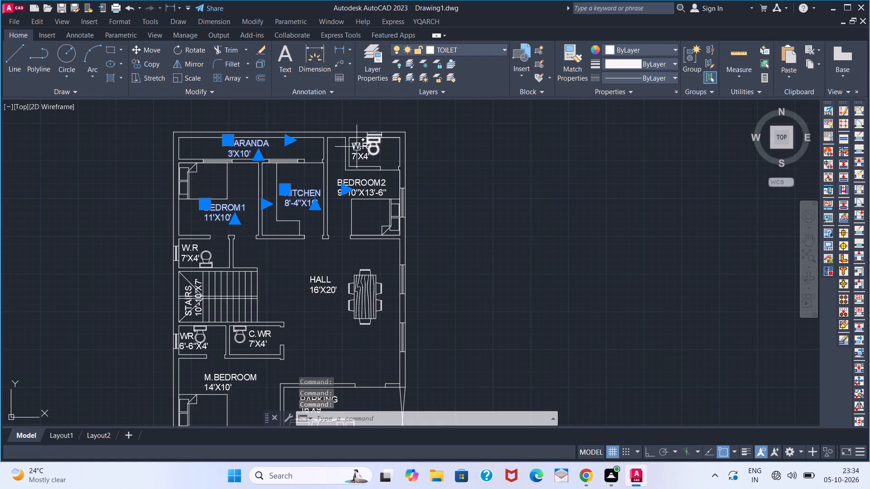
{"action": "left_click", "coordinate": [357, 147]}
{"action": "left_click", "coordinate": [363, 187]}
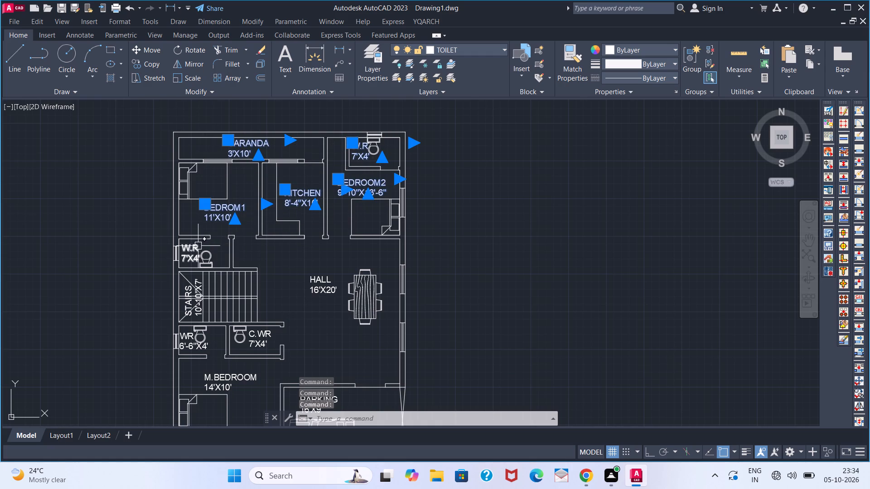
{"action": "left_click", "coordinate": [195, 247]}
{"action": "left_click", "coordinate": [322, 284]}
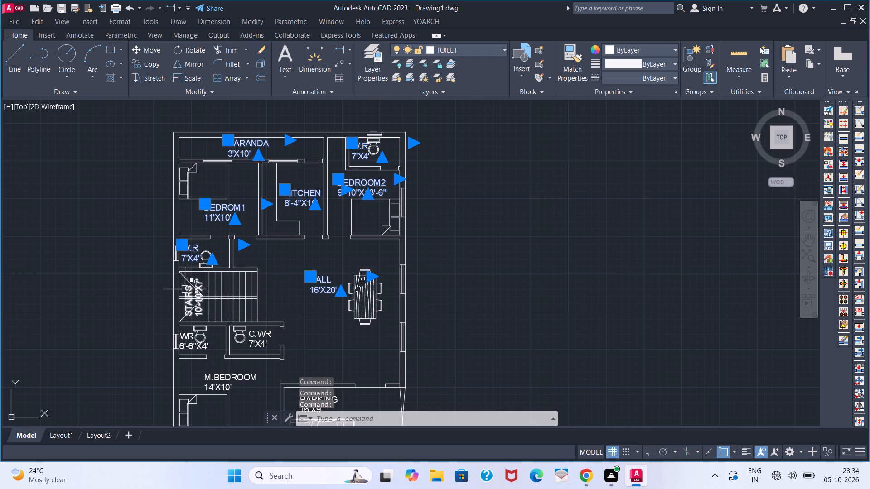
{"action": "left_click", "coordinate": [185, 289]}
{"action": "left_click", "coordinate": [197, 344]}
{"action": "left_click", "coordinate": [260, 341]}
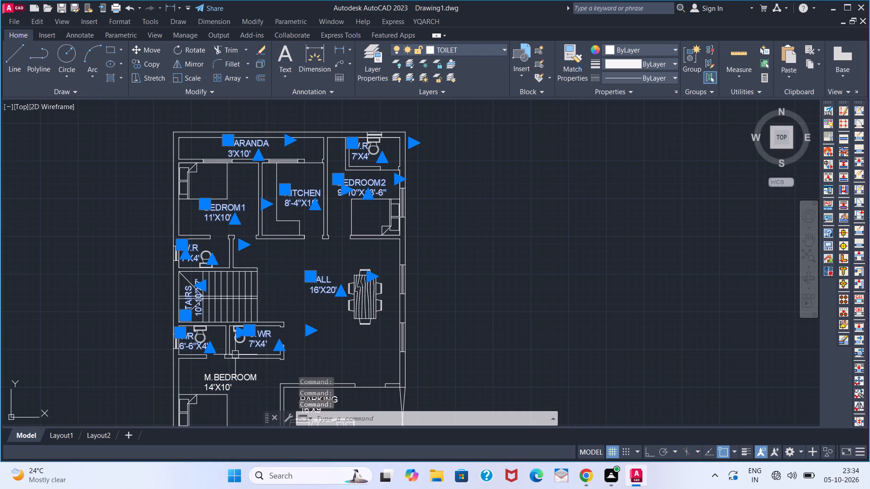
{"action": "left_click", "coordinate": [232, 374]}
{"action": "middle_click_drag", "start_coordinate": [252, 321], "coordinate": [246, 174]}
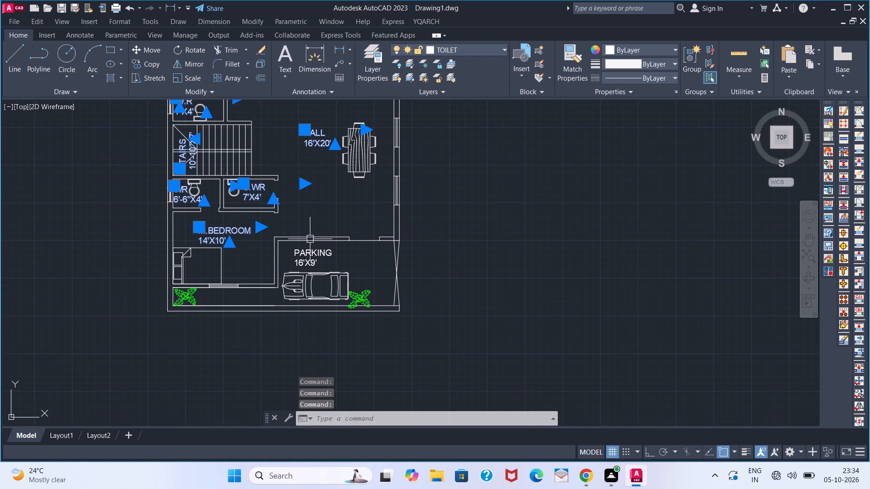
{"action": "left_click", "coordinate": [312, 259]}
{"action": "middle_click_drag", "start_coordinate": [242, 255], "coordinate": [245, 368]}
{"action": "left_click", "coordinate": [475, 50]}
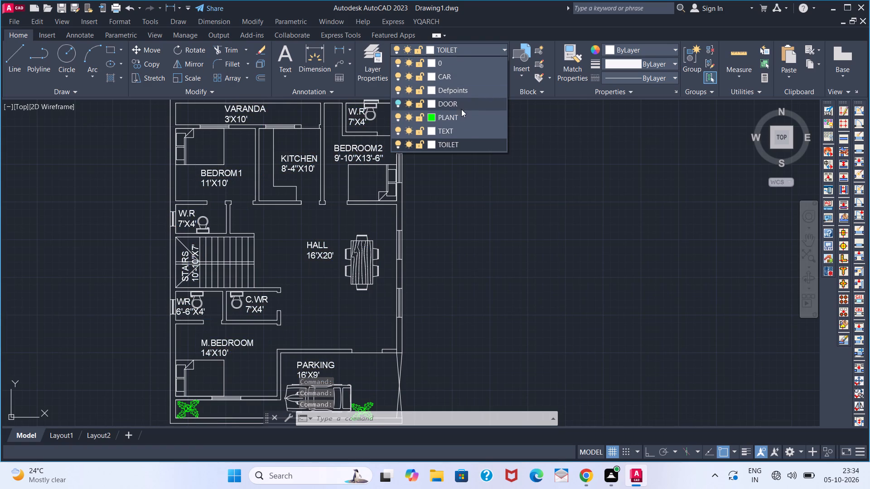
{"action": "left_click", "coordinate": [455, 132]}
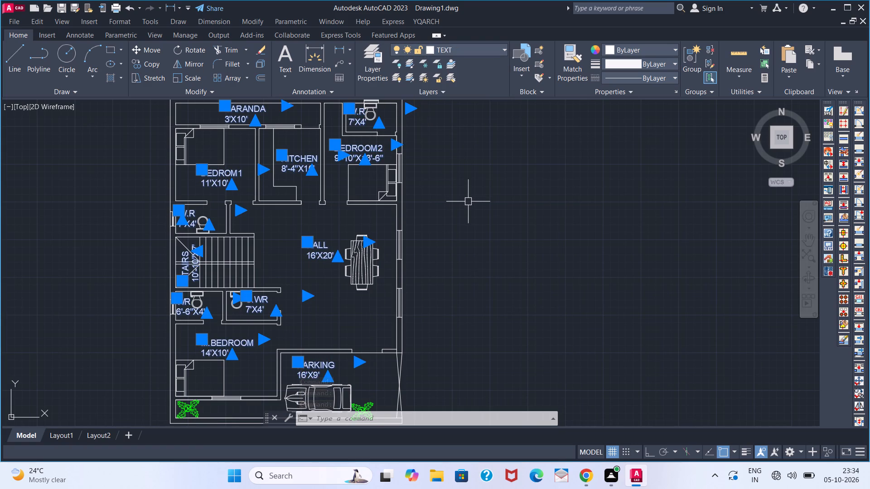
{"action": "key", "text": "Escape"}
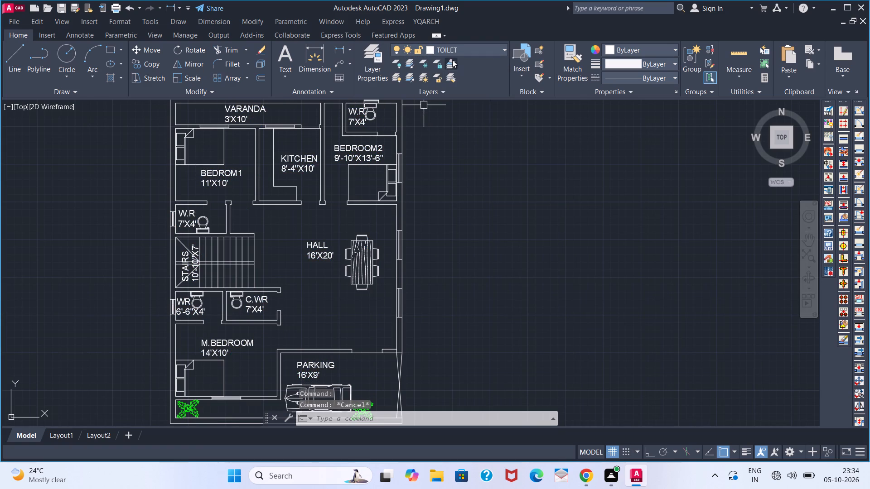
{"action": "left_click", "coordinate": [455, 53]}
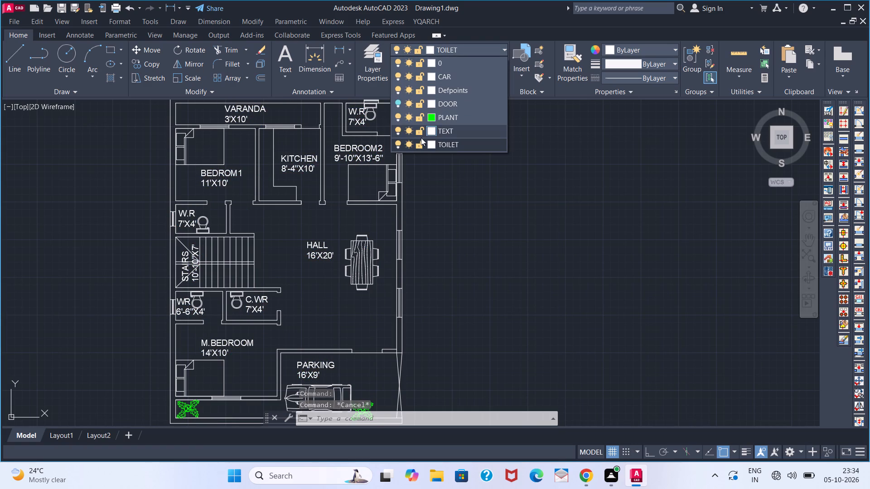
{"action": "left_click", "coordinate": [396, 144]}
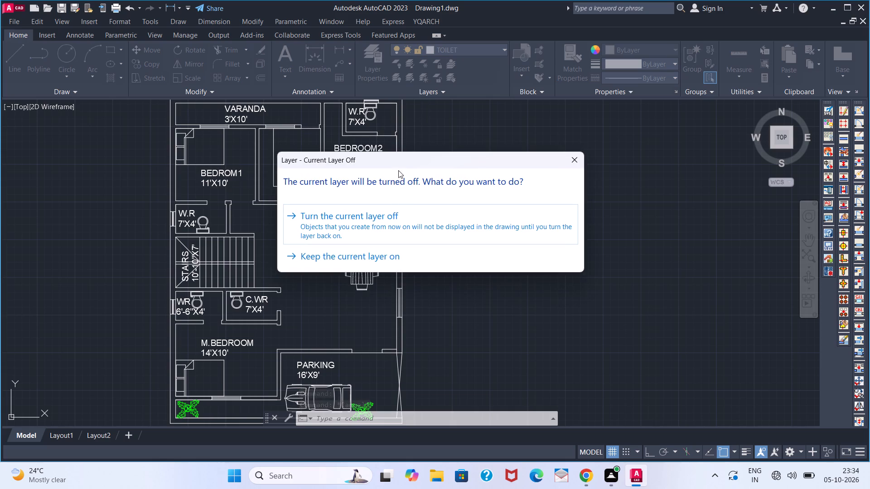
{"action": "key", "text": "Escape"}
Make layer 0 the current layer.
{"action": "left_click", "coordinate": [476, 38]}
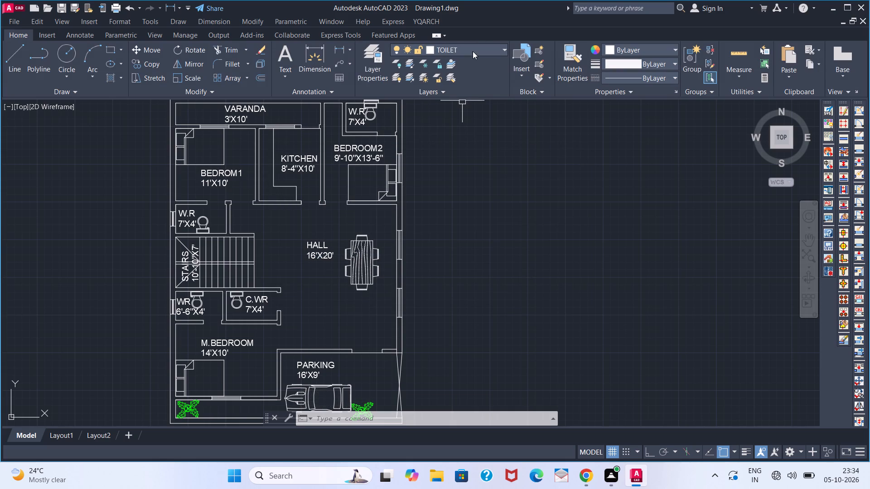
{"action": "left_click", "coordinate": [473, 51]}
{"action": "left_click", "coordinate": [470, 67]}
Switch the TOILET layer off and on repeatedly to check which objects belong to it.
{"action": "left_click", "coordinate": [470, 53]}
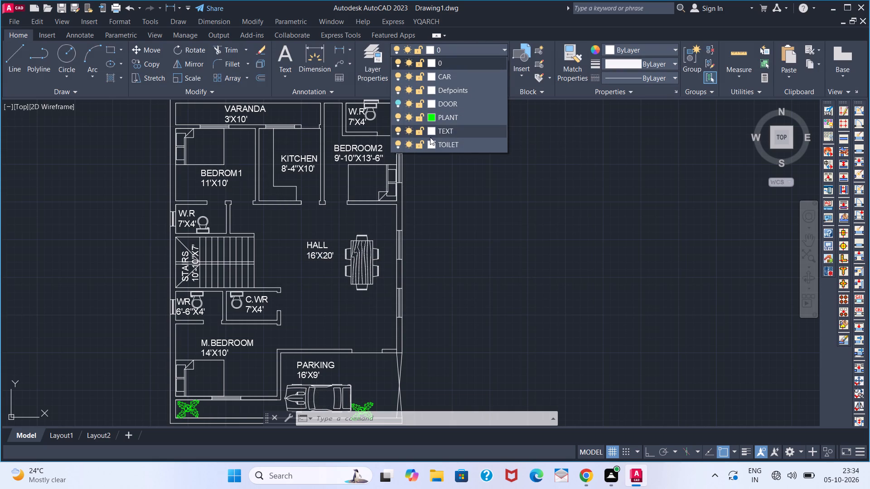
{"action": "left_click", "coordinate": [397, 145]}
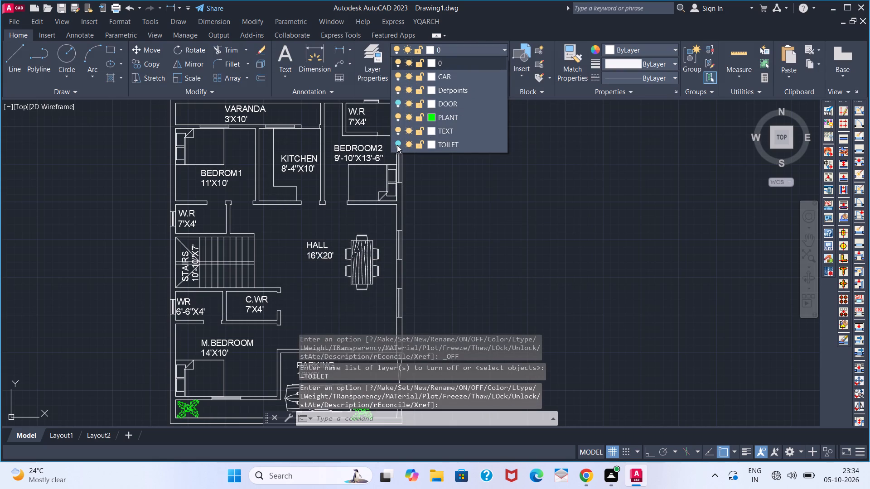
{"action": "left_click", "coordinate": [397, 145]}
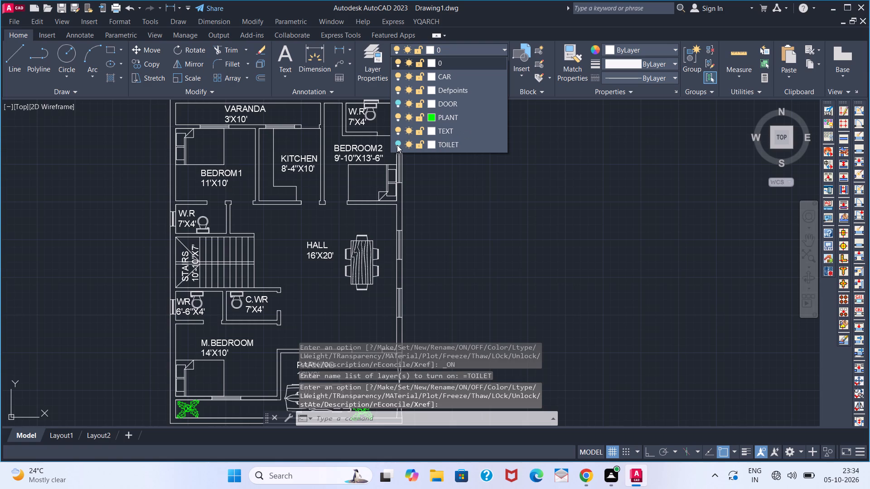
{"action": "left_click", "coordinate": [397, 145]}
{"action": "left_click", "coordinate": [397, 145]}
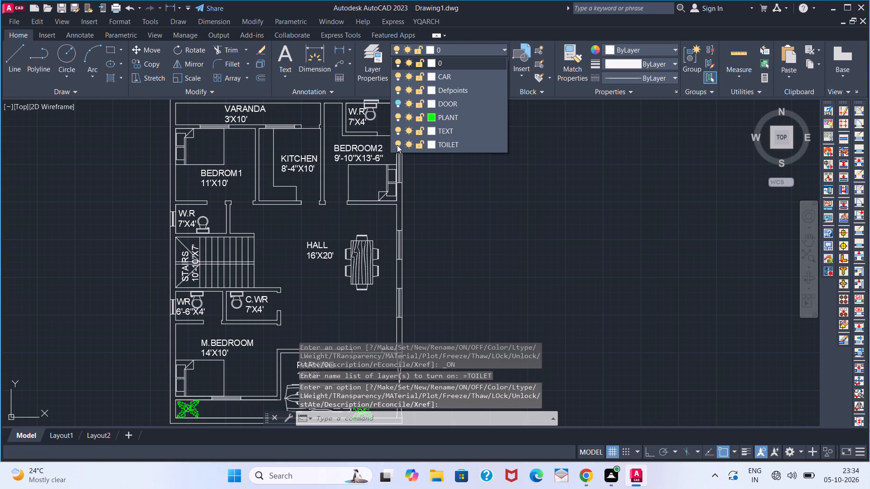
{"action": "left_click", "coordinate": [397, 145]}
{"action": "left_click", "coordinate": [397, 145]}
Turn off the TEXT, TOILET, PLANT and CAR layers.
{"action": "left_click", "coordinate": [397, 127]}
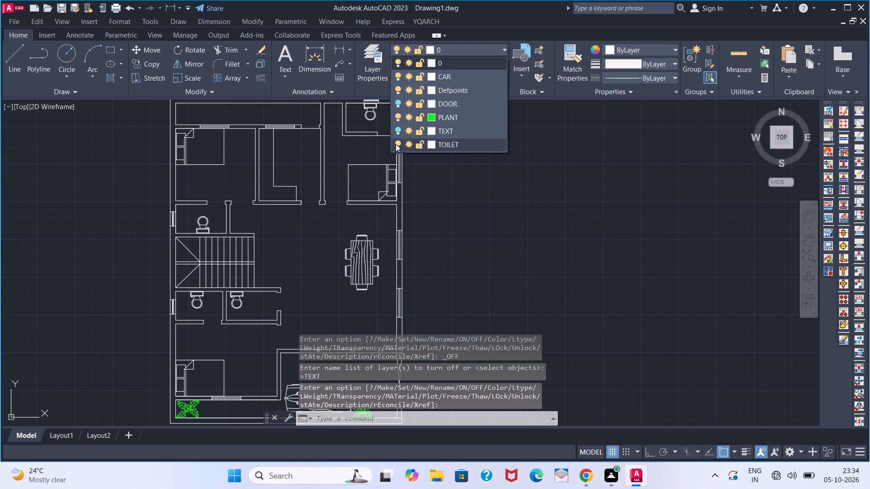
{"action": "left_click", "coordinate": [396, 144]}
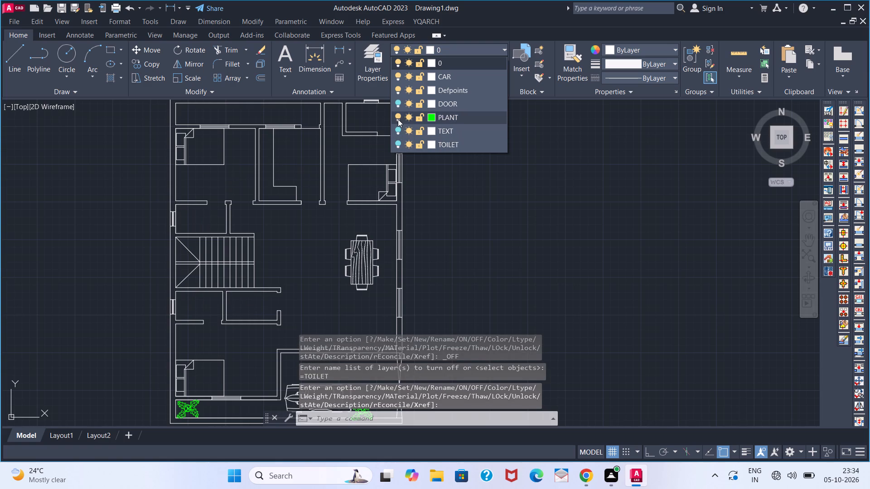
{"action": "left_click", "coordinate": [398, 119]}
{"action": "left_click", "coordinate": [396, 75]}
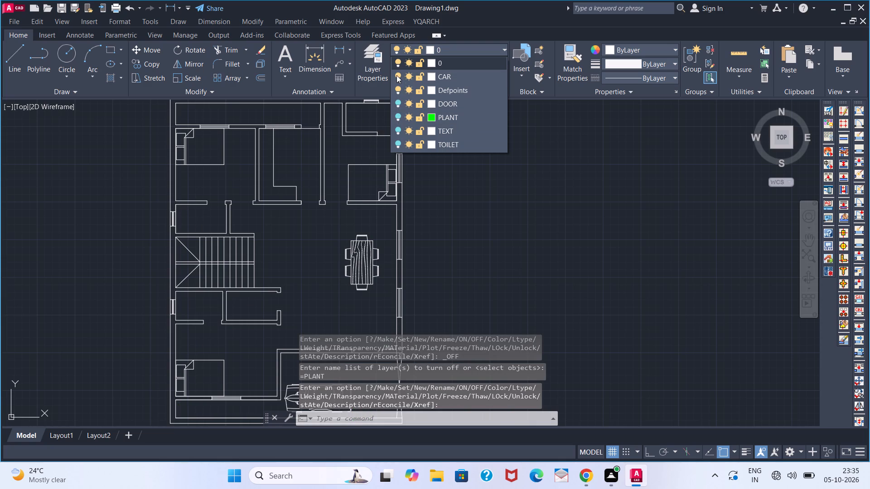
{"action": "left_click", "coordinate": [502, 220]}
{"action": "scroll", "coordinate": [492, 217], "scroll_direction": "down", "scroll_amount": 1}
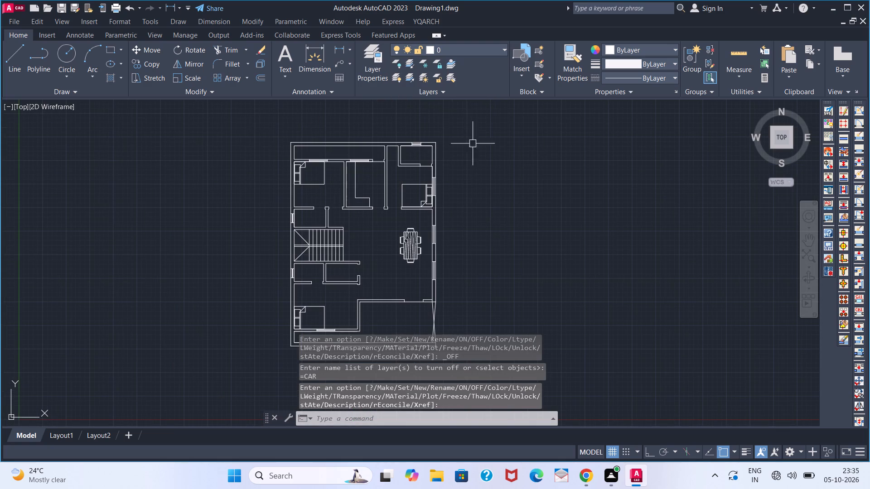
{"action": "middle_click_drag", "start_coordinate": [420, 208], "coordinate": [423, 175]}
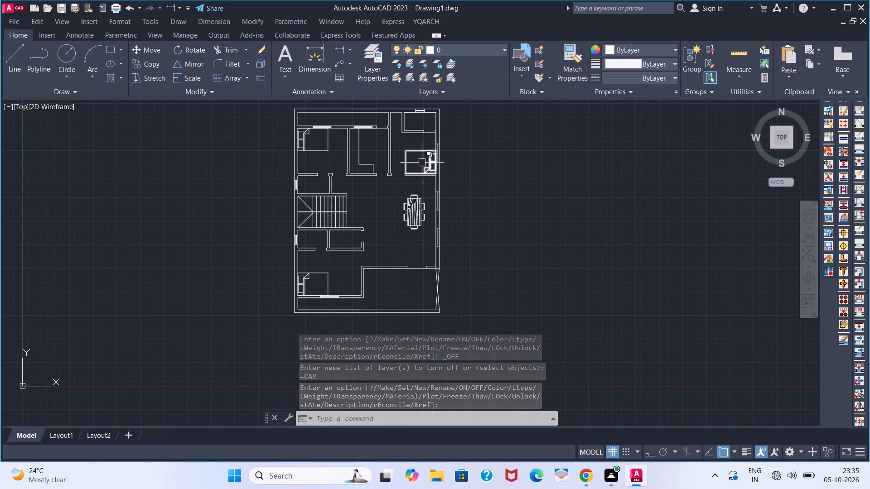
Create a new layer named BED.
{"action": "left_click", "coordinate": [366, 51]}
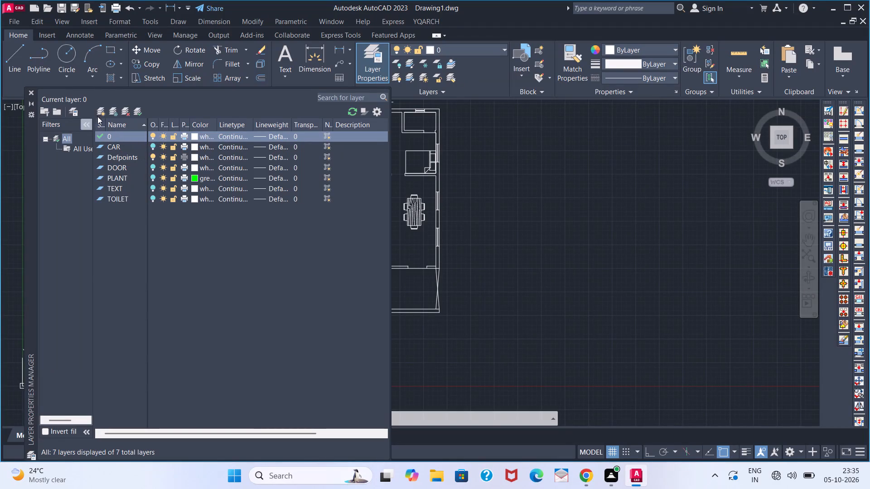
{"action": "left_click", "coordinate": [97, 109]}
{"action": "type", "text": "BED"}
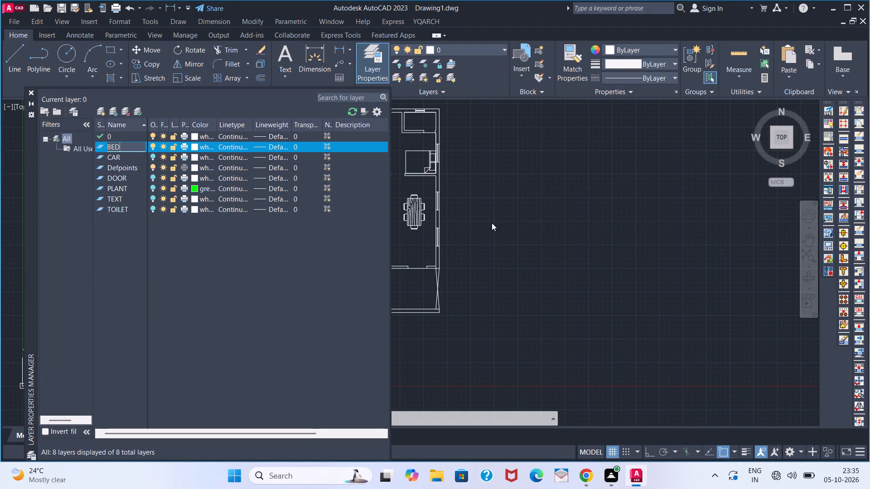
{"action": "left_click", "coordinate": [492, 223]}
{"action": "left_click", "coordinate": [34, 91]}
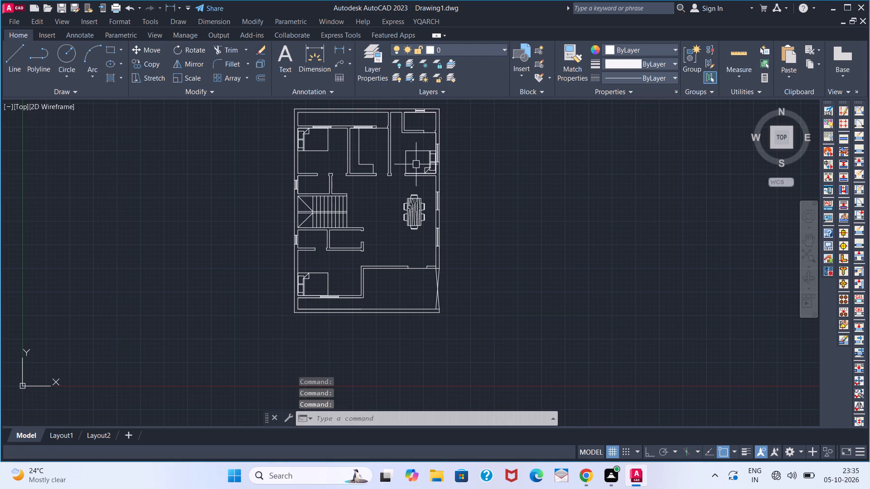
Move the three beds and the dining table onto the BED layer.
{"action": "left_click", "coordinate": [406, 150]}
{"action": "left_click", "coordinate": [417, 201]}
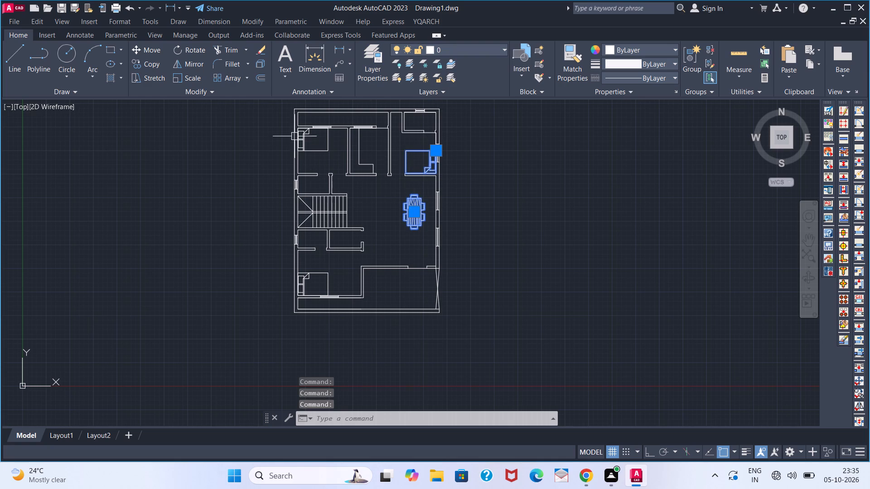
{"action": "left_click", "coordinate": [304, 144]}
{"action": "left_click", "coordinate": [315, 273]}
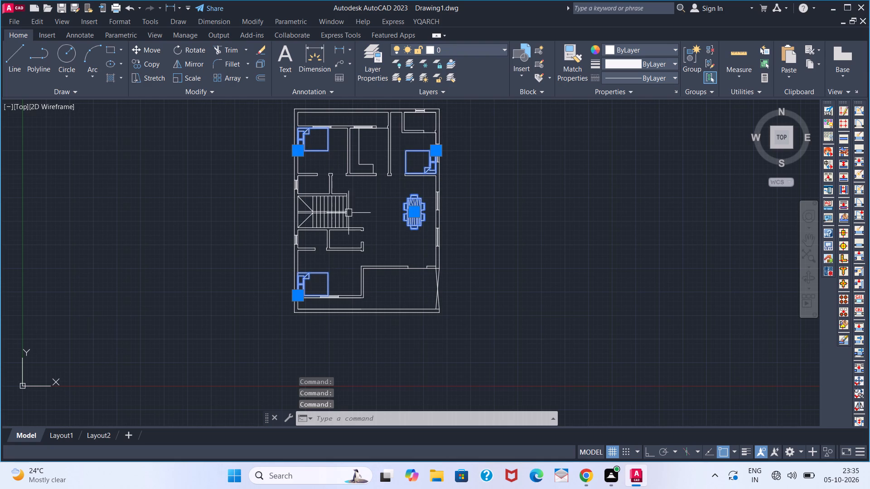
{"action": "left_click", "coordinate": [459, 42]}
{"action": "left_click", "coordinate": [459, 47]}
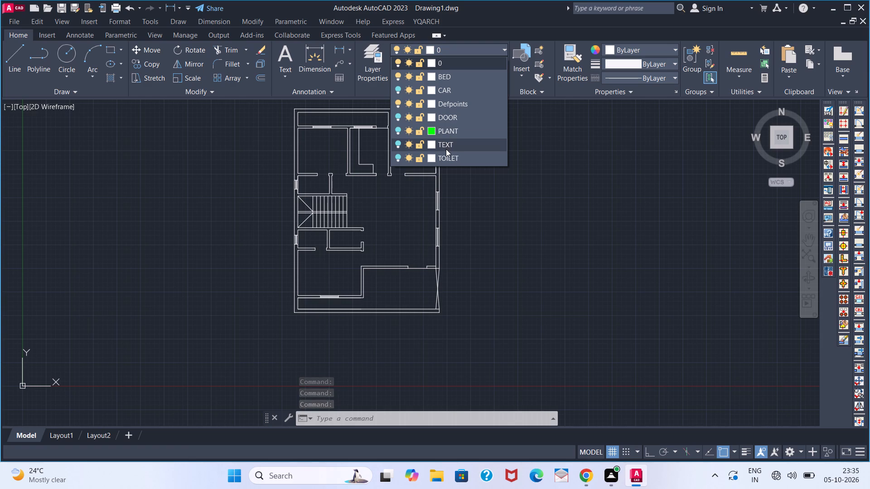
{"action": "left_click", "coordinate": [453, 73]}
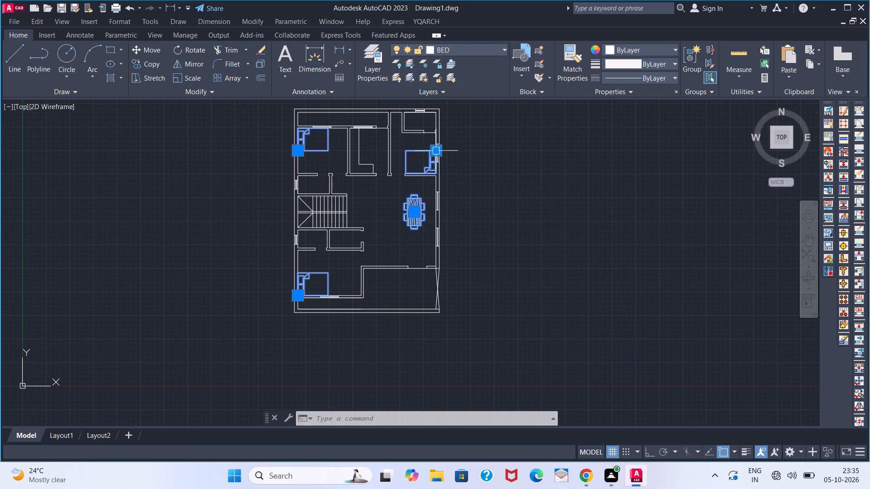
{"action": "key", "text": "Escape"}
Turn off the BED layer.
{"action": "left_click", "coordinate": [427, 46]}
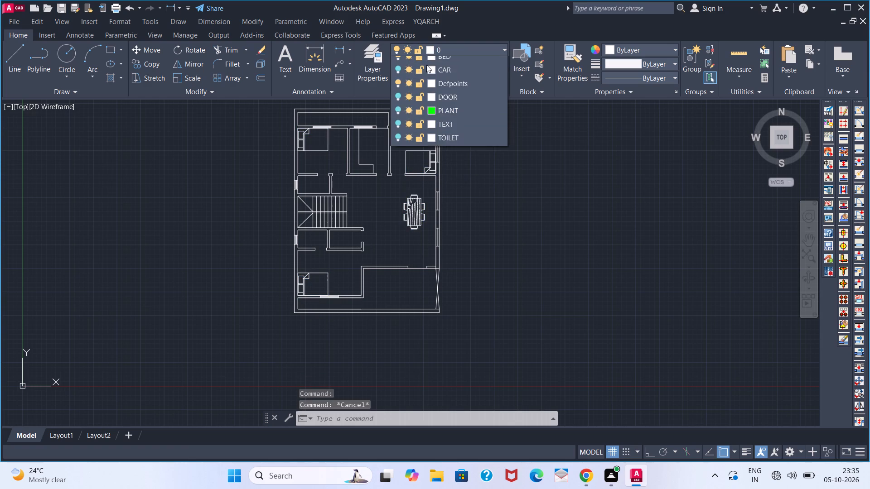
{"action": "left_click", "coordinate": [397, 76]}
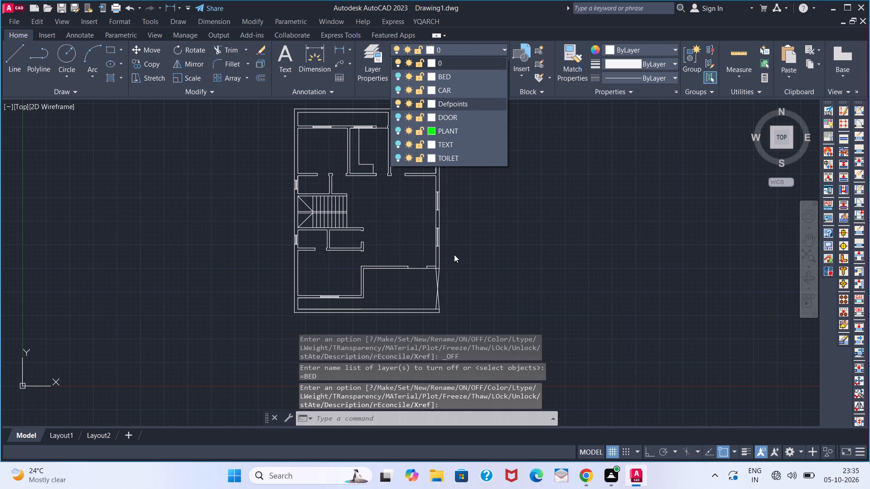
{"action": "key", "text": "space"}
{"action": "key", "text": "Escape"}
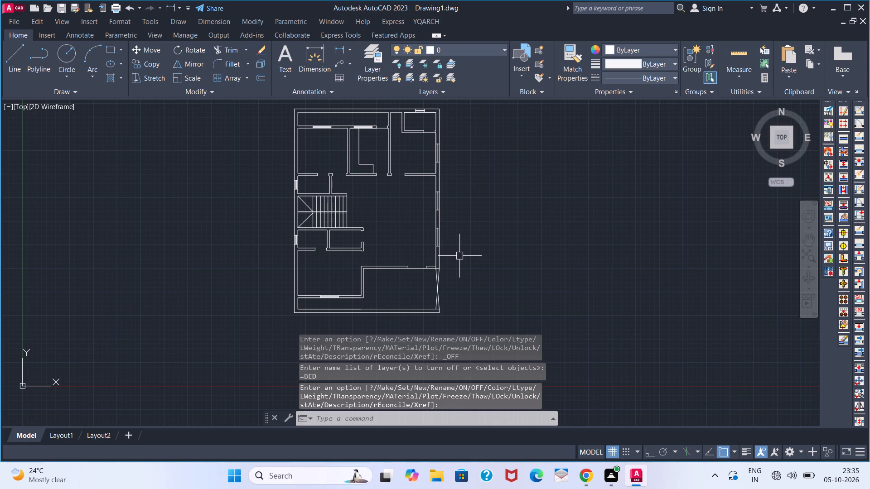
Start a Hatch and set its colour to black (0,0,0).
{"action": "middle_click_drag", "start_coordinate": [457, 255], "coordinate": [503, 290]}
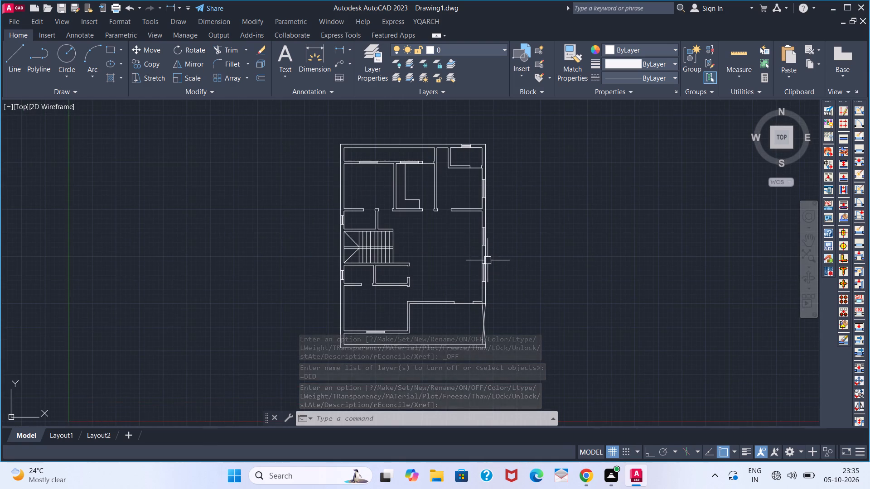
{"action": "middle_click_drag", "start_coordinate": [476, 259], "coordinate": [478, 236]}
{"action": "key", "text": "h"}
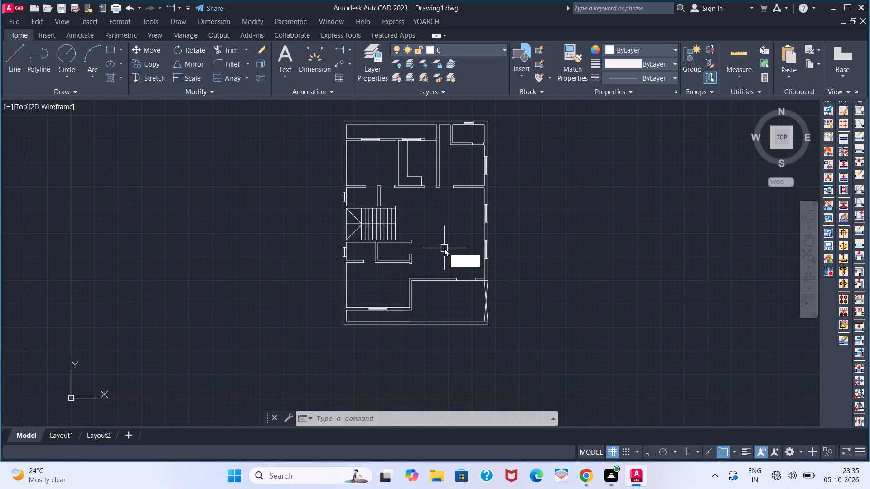
{"action": "key", "text": "Return"}
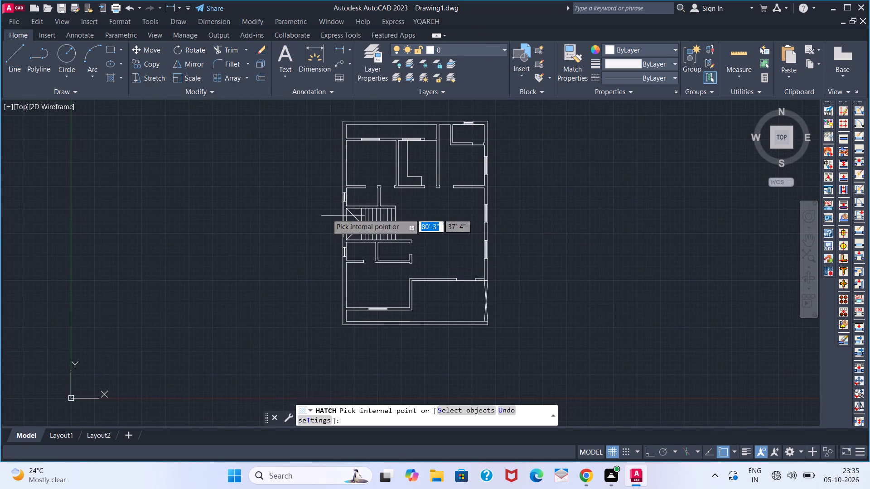
{"action": "left_click", "coordinate": [319, 62]}
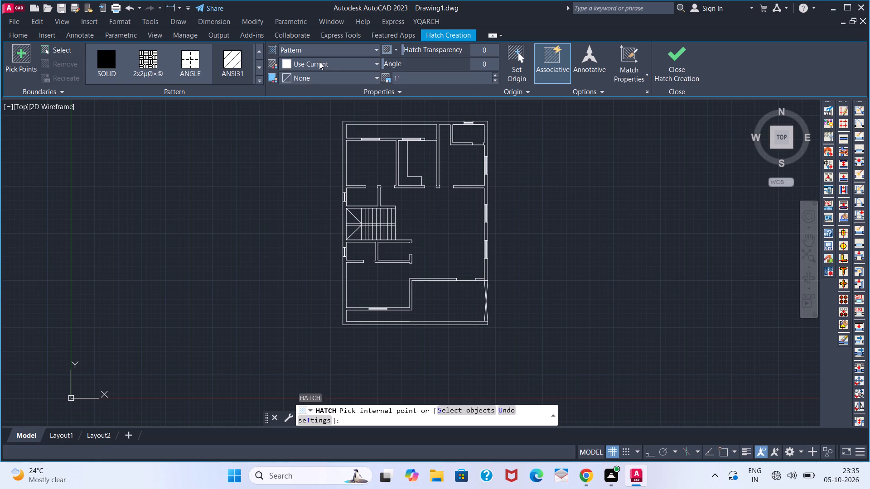
{"action": "left_click", "coordinate": [286, 136]}
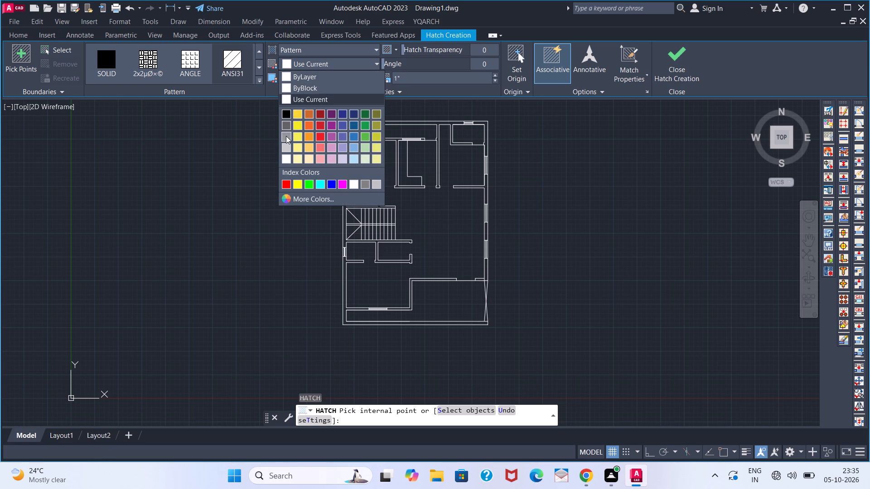
{"action": "scroll", "coordinate": [332, 161], "scroll_direction": "up", "scroll_amount": 3}
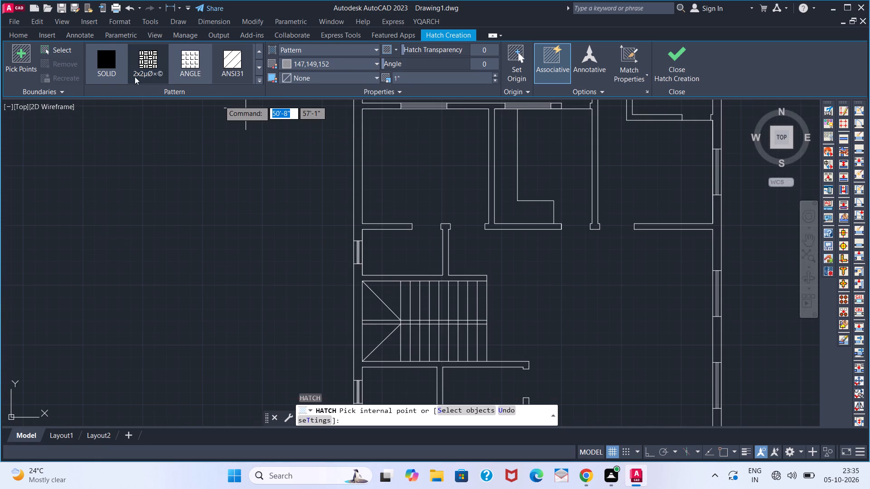
{"action": "left_click", "coordinate": [322, 63]}
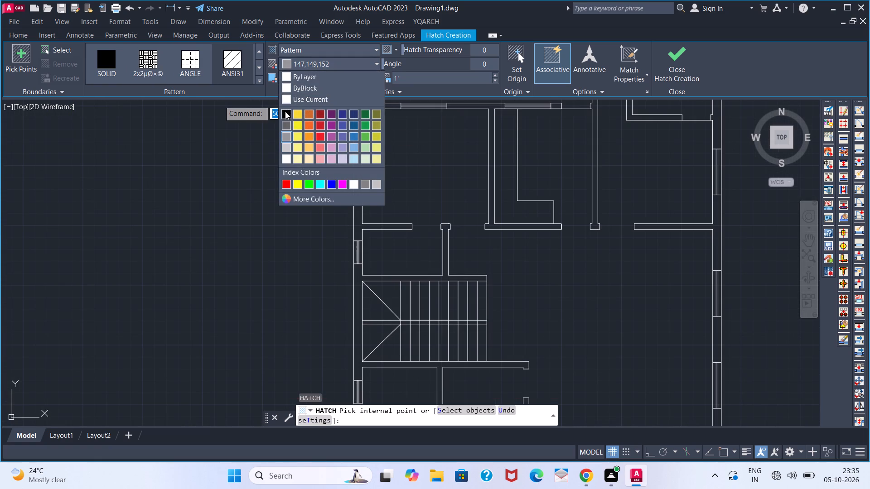
{"action": "left_click", "coordinate": [285, 111]}
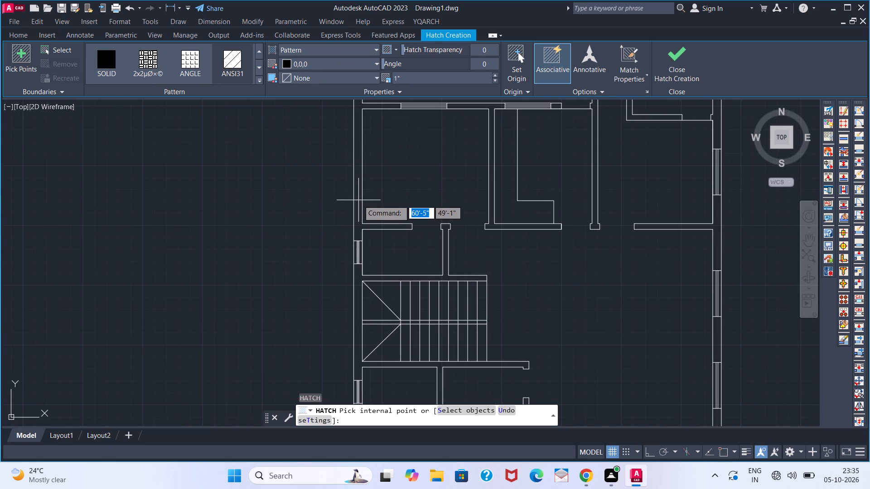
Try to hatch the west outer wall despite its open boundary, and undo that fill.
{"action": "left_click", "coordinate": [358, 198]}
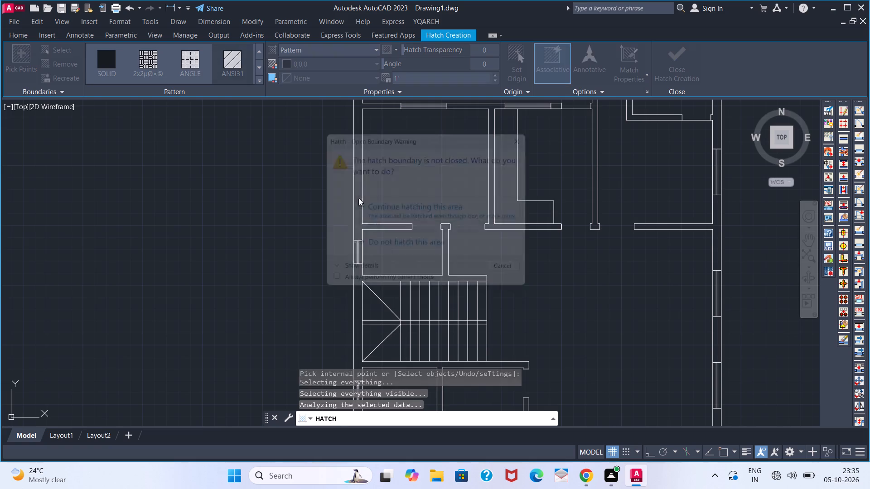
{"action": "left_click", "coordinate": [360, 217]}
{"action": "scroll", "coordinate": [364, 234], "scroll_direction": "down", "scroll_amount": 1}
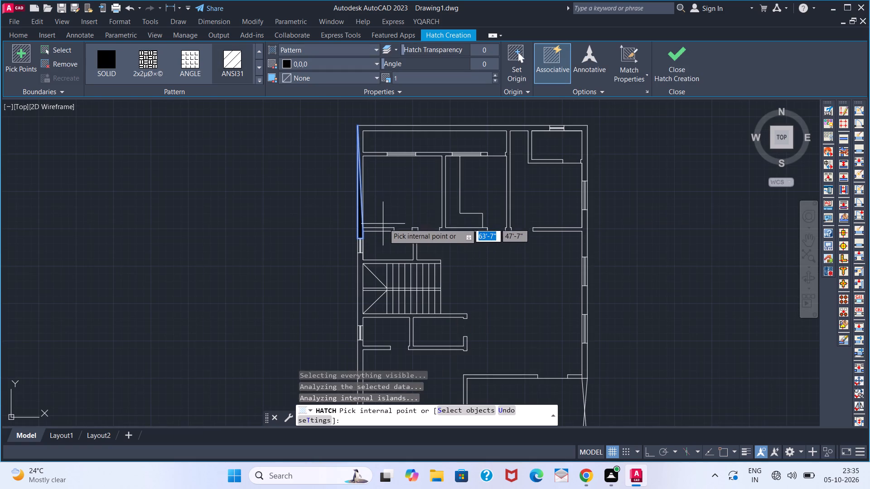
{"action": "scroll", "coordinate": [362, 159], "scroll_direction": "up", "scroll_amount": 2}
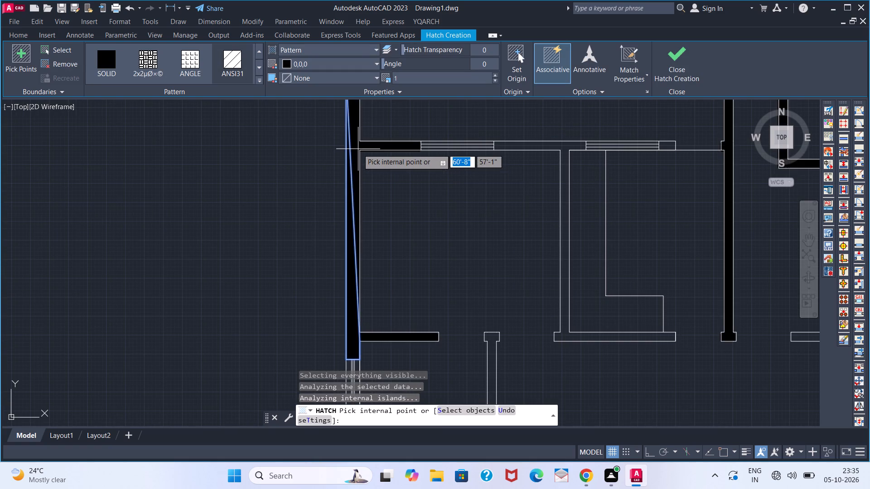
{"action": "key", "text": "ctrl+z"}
Fill the wall between the two northern rooms and the connected north and west outer walls with the solid black hatch.
{"action": "scroll", "coordinate": [352, 143], "scroll_direction": "down", "scroll_amount": 1}
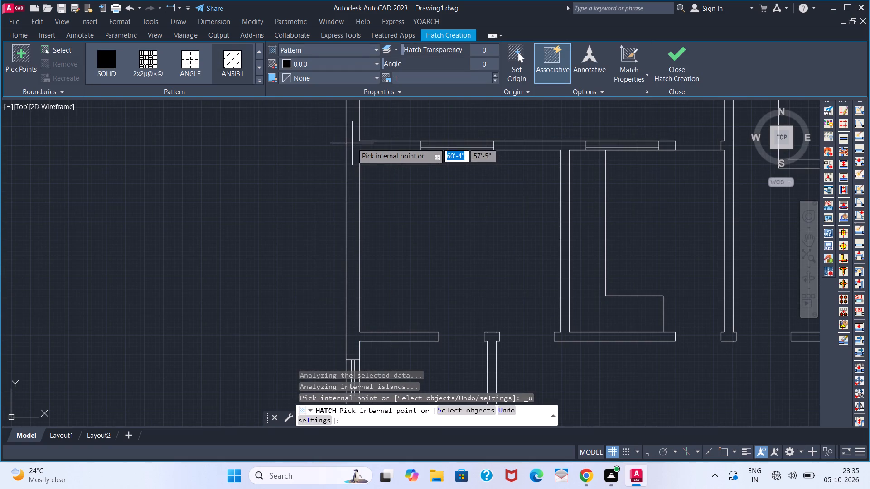
{"action": "scroll", "coordinate": [352, 144], "scroll_direction": "down", "scroll_amount": 1}
{"action": "scroll", "coordinate": [435, 170], "scroll_direction": "up", "scroll_amount": 3}
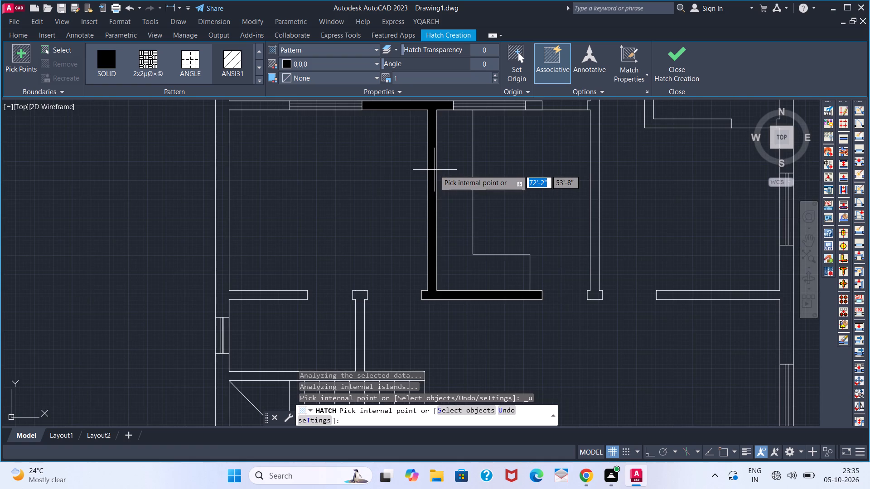
{"action": "left_click", "coordinate": [435, 170]}
{"action": "scroll", "coordinate": [439, 187], "scroll_direction": "down", "scroll_amount": 2}
{"action": "middle_click_drag", "start_coordinate": [419, 118], "coordinate": [416, 160]}
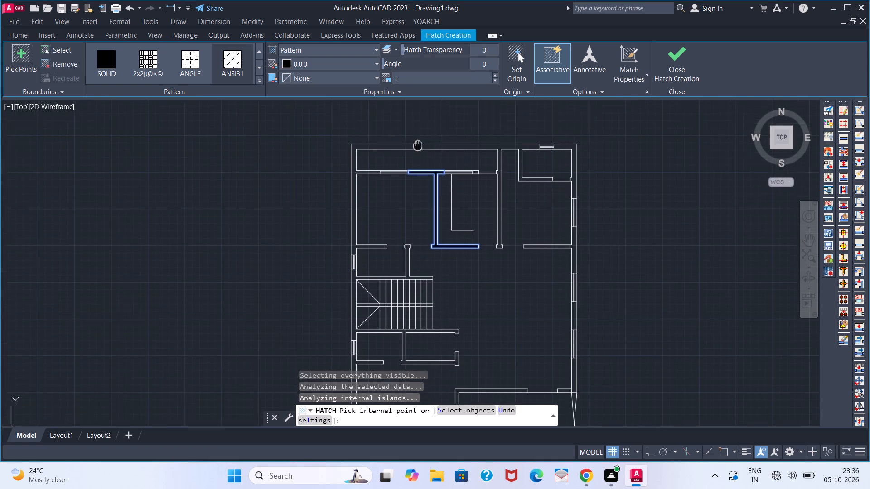
{"action": "middle_click_drag", "start_coordinate": [416, 160], "coordinate": [415, 167]}
{"action": "left_click", "coordinate": [415, 179]}
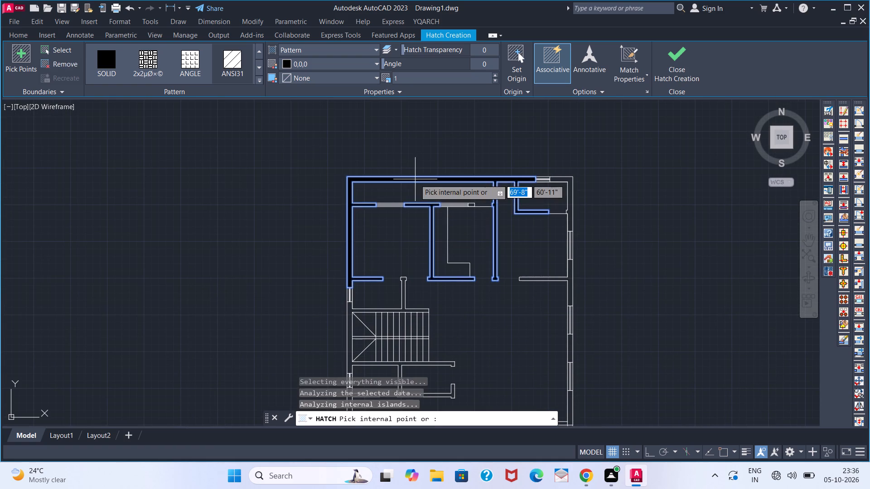
Fill the east outer wall's segments between the windows, from the north-east corner down to the parking area, with solid black.
{"action": "middle_click_drag", "start_coordinate": [501, 230], "coordinate": [387, 143]}
{"action": "middle_click_drag", "start_coordinate": [517, 248], "coordinate": [268, 125]}
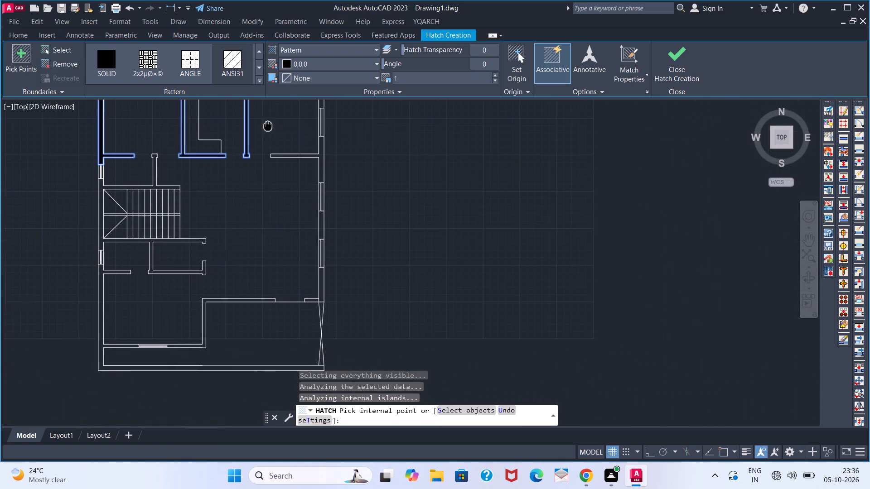
{"action": "middle_click_drag", "start_coordinate": [271, 119], "coordinate": [246, 238]}
{"action": "left_click", "coordinate": [295, 209]}
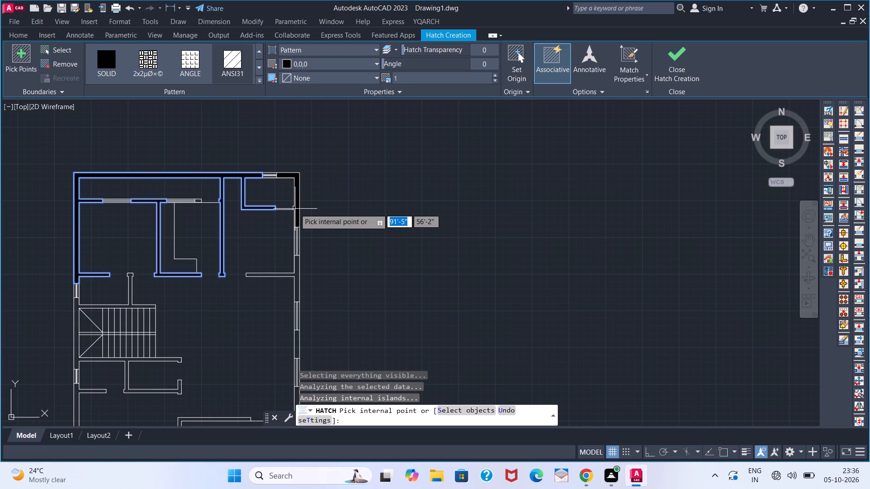
{"action": "left_click", "coordinate": [298, 280]}
{"action": "middle_click_drag", "start_coordinate": [283, 291], "coordinate": [282, 254]}
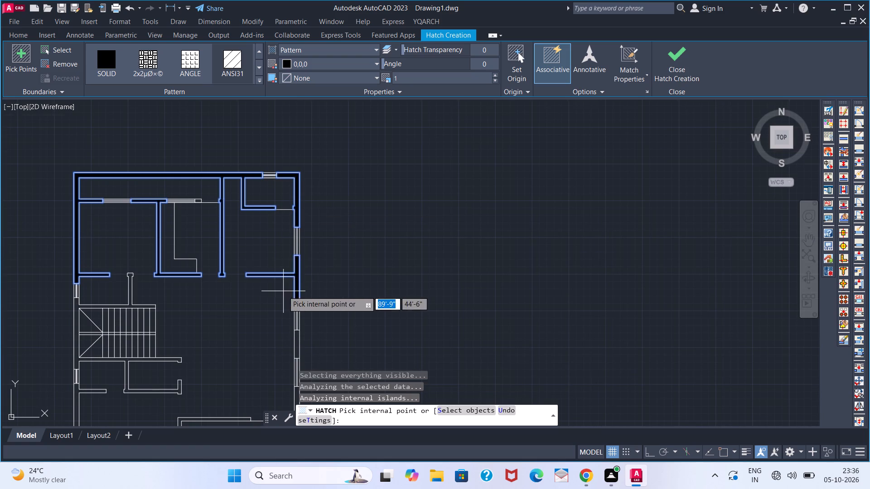
{"action": "middle_click_drag", "start_coordinate": [282, 254], "coordinate": [287, 167]}
{"action": "left_click", "coordinate": [301, 212]}
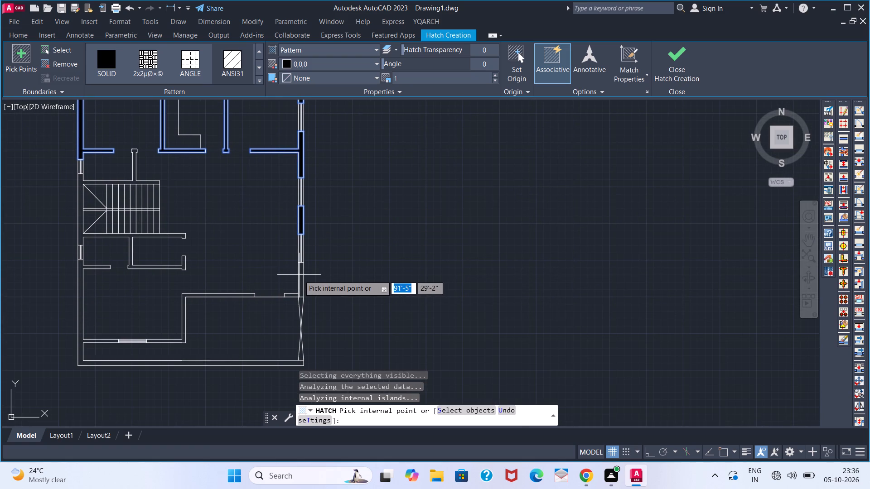
{"action": "left_click", "coordinate": [300, 276]}
Fill the short wall stub beside the entrance opening and the L-shaped wall bordering the parking area with solid black.
{"action": "middle_click_drag", "start_coordinate": [285, 287], "coordinate": [303, 236]}
{"action": "scroll", "coordinate": [303, 252], "scroll_direction": "up", "scroll_amount": 2}
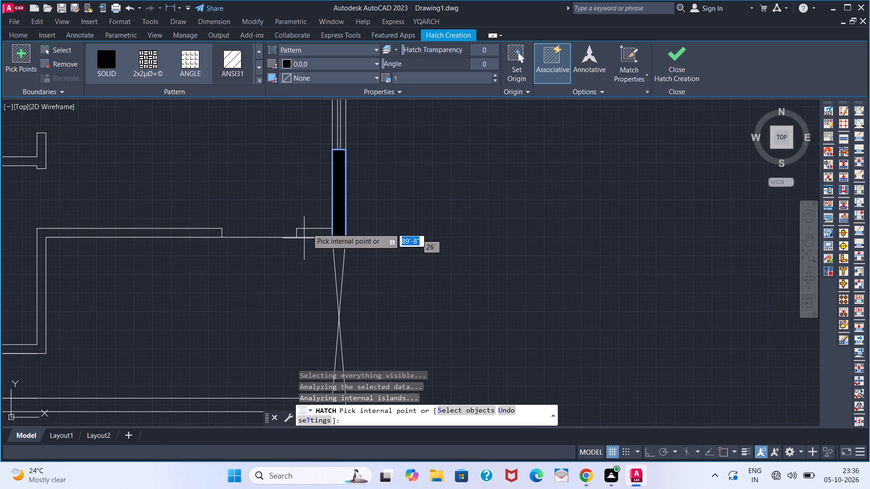
{"action": "left_click", "coordinate": [307, 228]}
{"action": "key", "text": "Escape"}
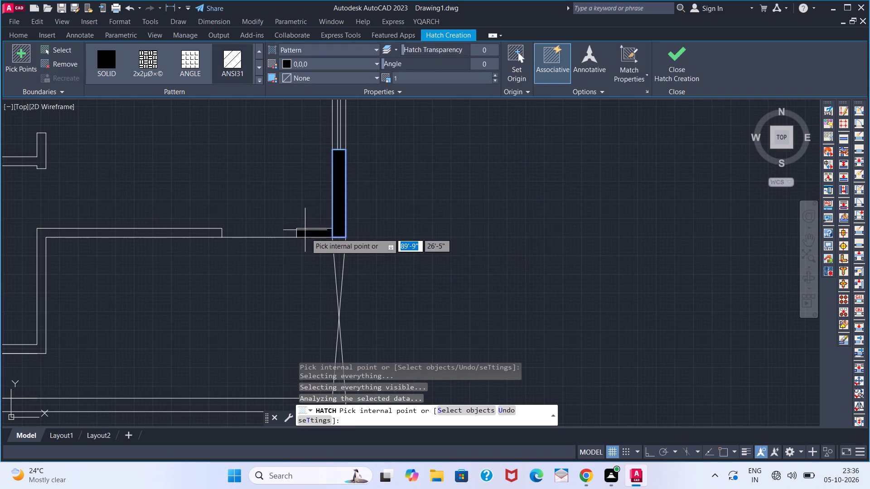
{"action": "left_click", "coordinate": [310, 235]}
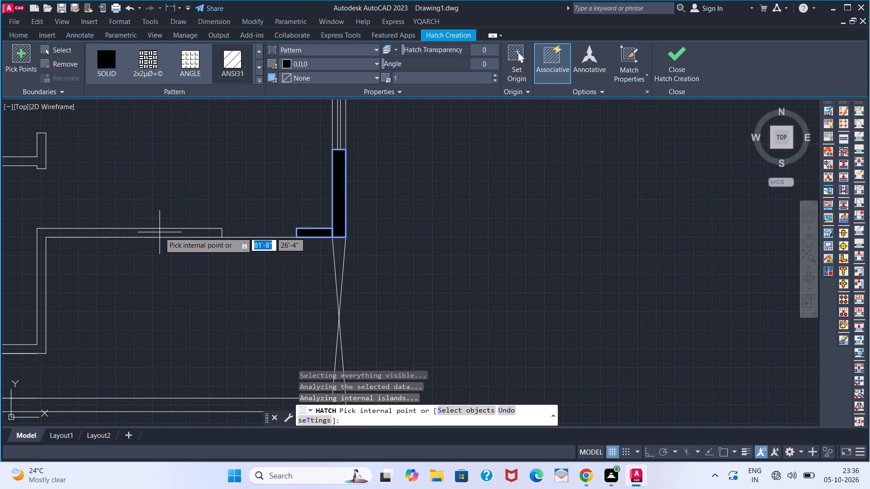
{"action": "left_click", "coordinate": [159, 232]}
Fill the walls south of the staircase, the south-west and south outer walls, and the small stub above the L-shaped counter with solid black.
{"action": "scroll", "coordinate": [130, 259], "scroll_direction": "down", "scroll_amount": 2}
{"action": "middle_click_drag", "start_coordinate": [130, 259], "coordinate": [289, 249]}
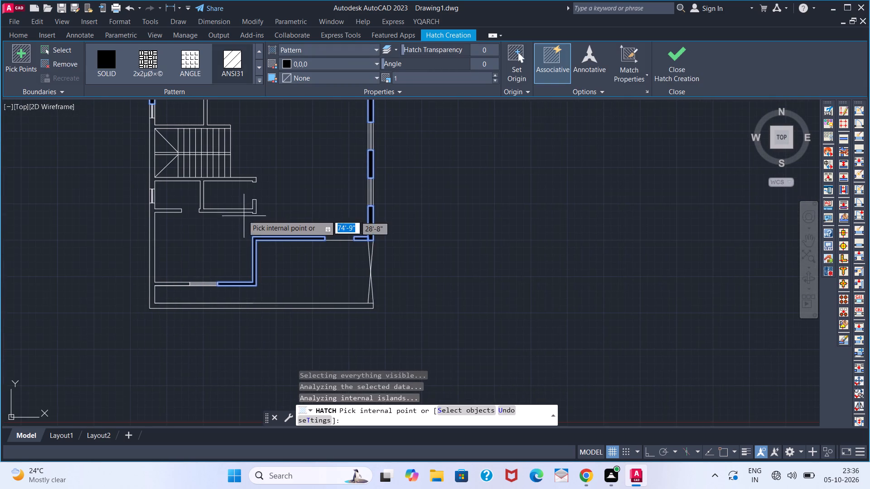
{"action": "scroll", "coordinate": [231, 205], "scroll_direction": "up", "scroll_amount": 2}
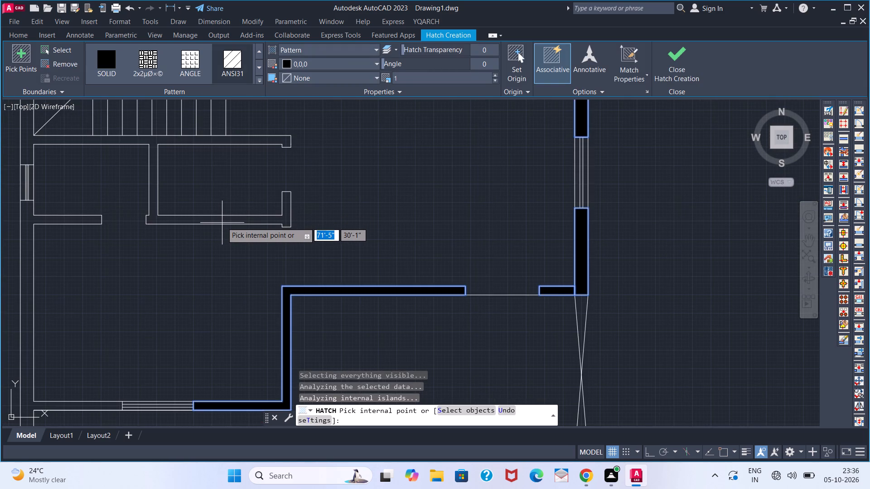
{"action": "left_click", "coordinate": [222, 221]}
{"action": "scroll", "coordinate": [200, 239], "scroll_direction": "down", "scroll_amount": 1}
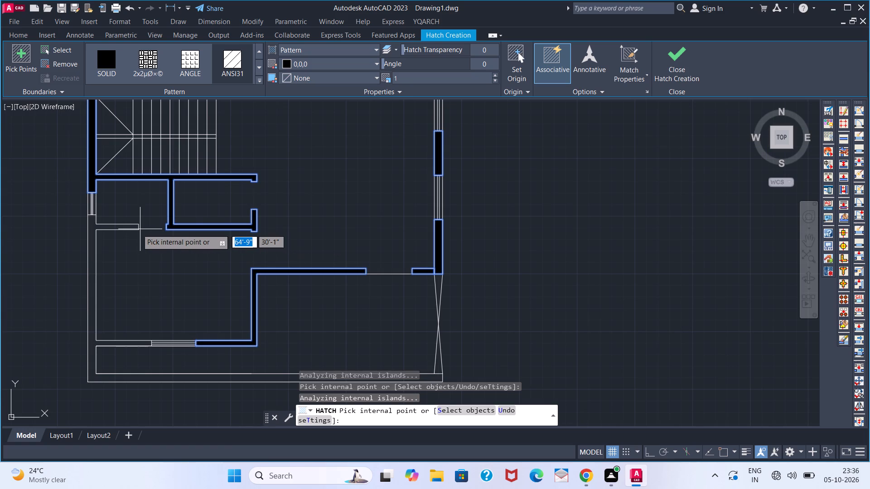
{"action": "left_click", "coordinate": [129, 228]}
{"action": "scroll", "coordinate": [175, 292], "scroll_direction": "down", "scroll_amount": 2}
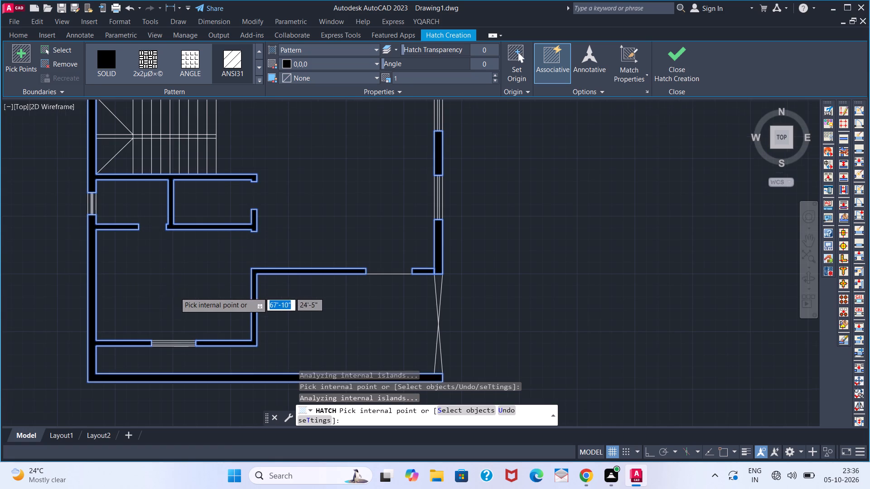
{"action": "middle_click_drag", "start_coordinate": [248, 253], "coordinate": [258, 345]}
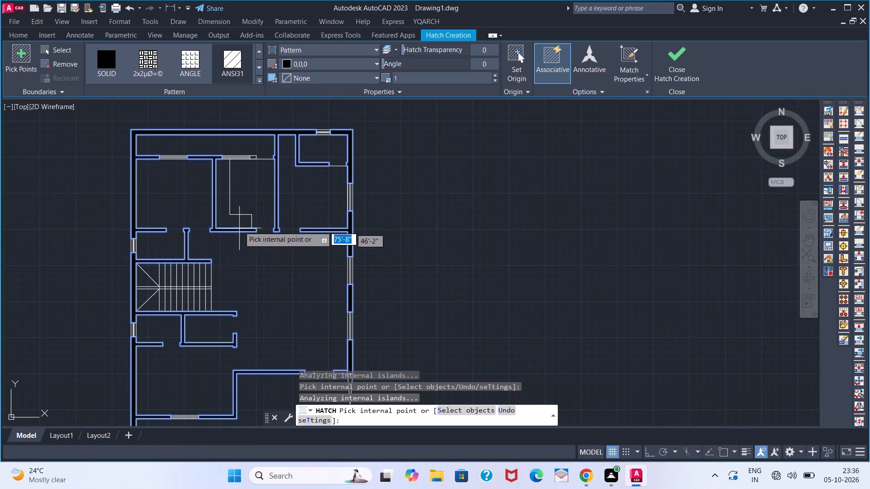
{"action": "scroll", "coordinate": [252, 162], "scroll_direction": "up", "scroll_amount": 2}
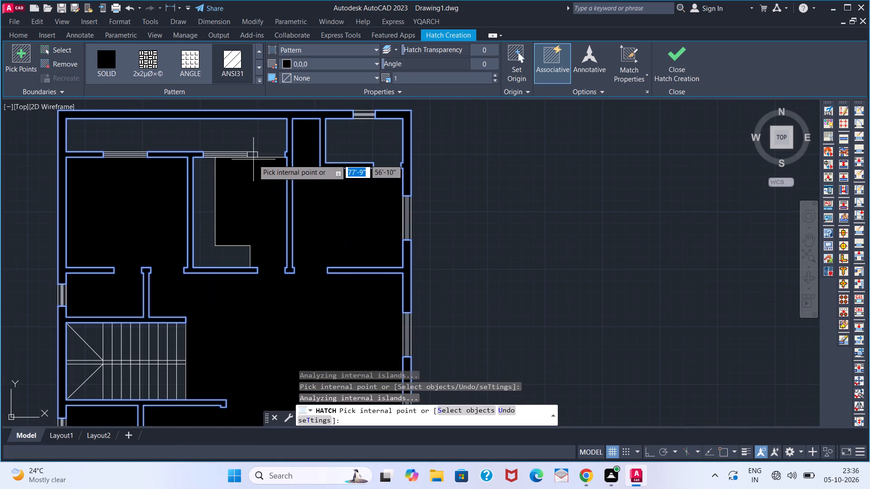
{"action": "left_click", "coordinate": [253, 155]}
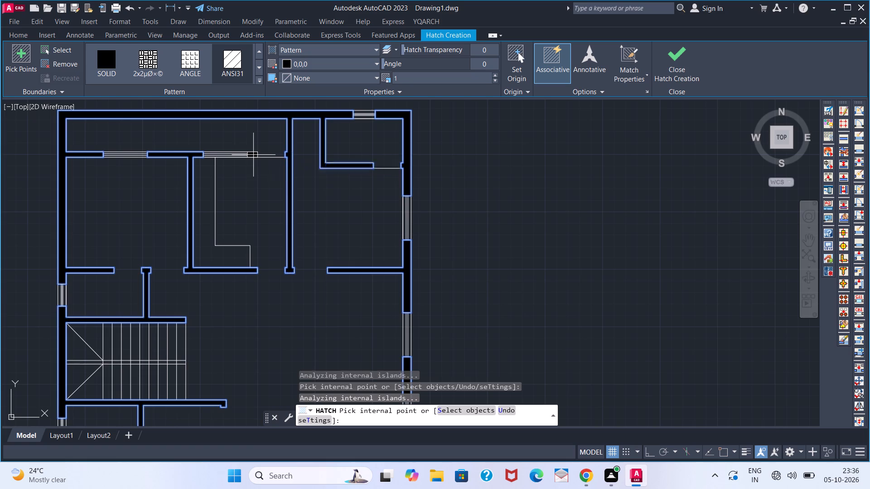
{"action": "key", "text": "space"}
Hatch the parking area and its adjoining southern strip with the AR-HBONE pattern in pale yellow 248,246,176.
{"action": "scroll", "coordinate": [284, 261], "scroll_direction": "down", "scroll_amount": 1}
{"action": "middle_click_drag", "start_coordinate": [260, 291], "coordinate": [286, 261]}
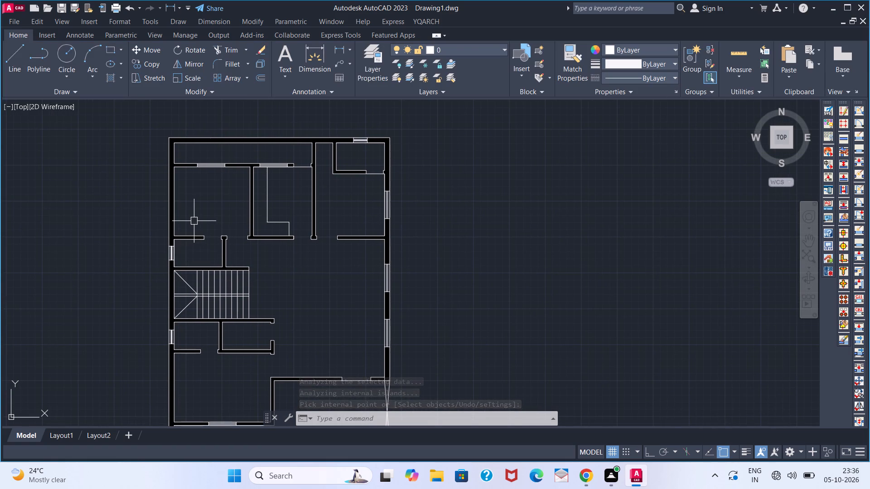
{"action": "scroll", "coordinate": [207, 218], "scroll_direction": "down", "scroll_amount": 1}
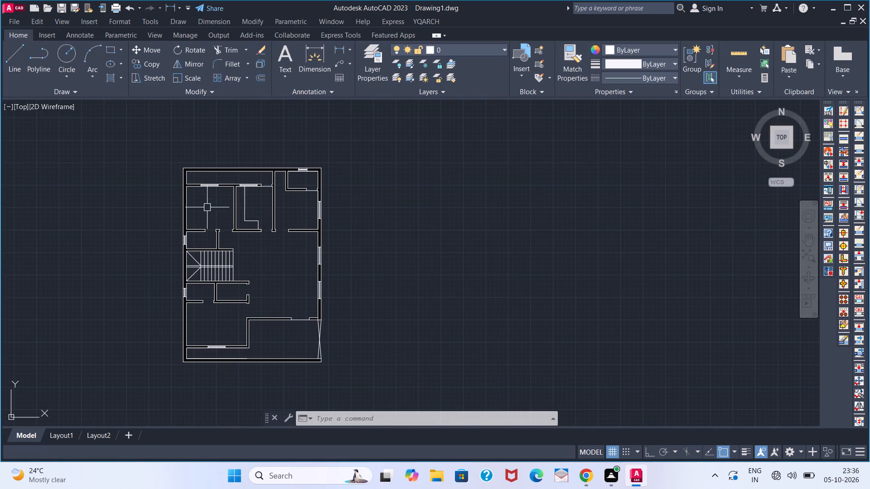
{"action": "key", "text": "h"}
{"action": "key", "text": "Return"}
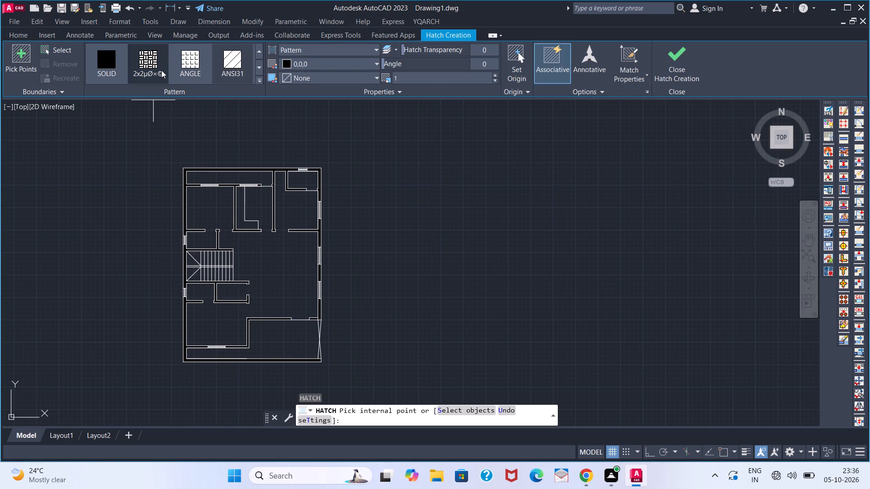
{"action": "left_click", "coordinate": [261, 79]}
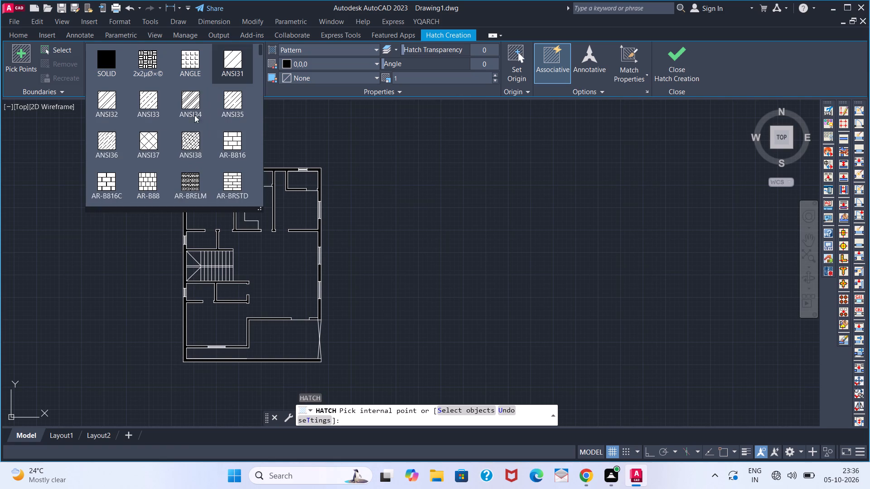
{"action": "scroll", "coordinate": [121, 147], "scroll_direction": "down", "scroll_amount": 2}
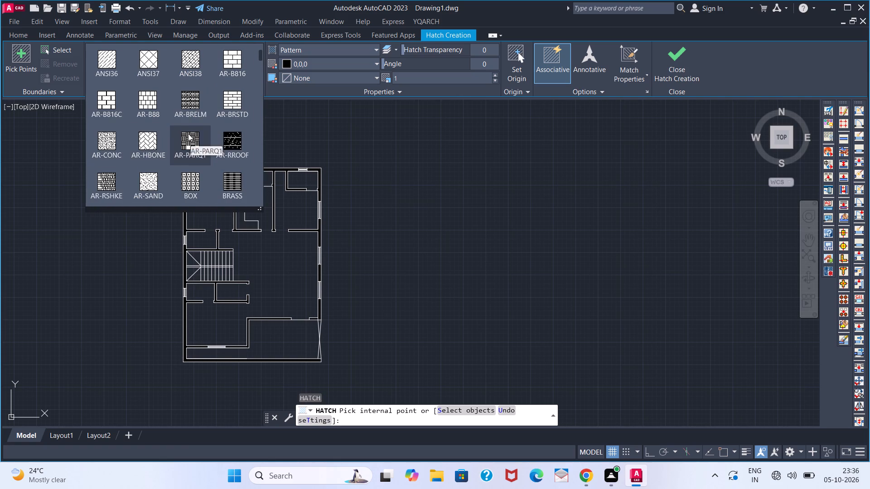
{"action": "scroll", "coordinate": [188, 134], "scroll_direction": "down", "scroll_amount": 2}
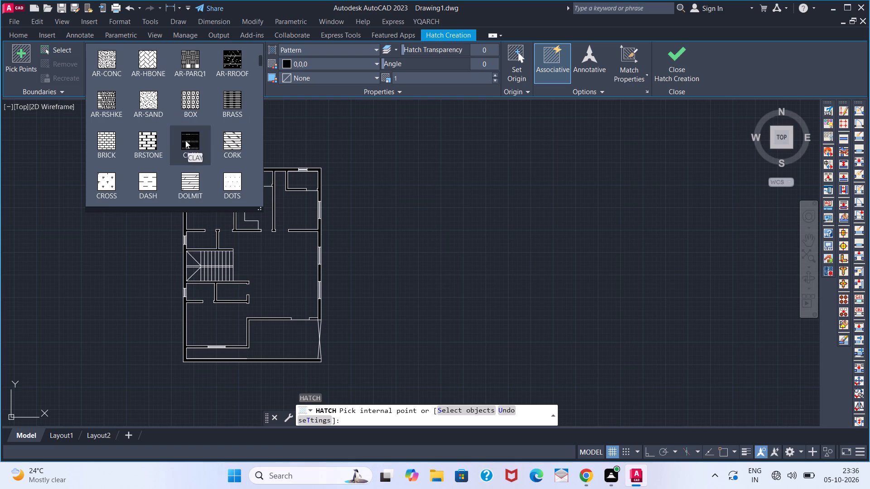
{"action": "left_click", "coordinate": [152, 71]}
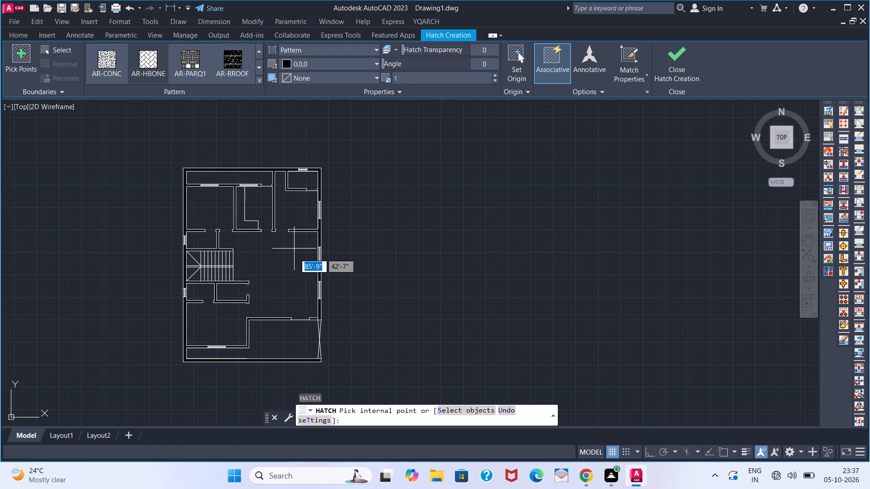
{"action": "left_click", "coordinate": [338, 62]}
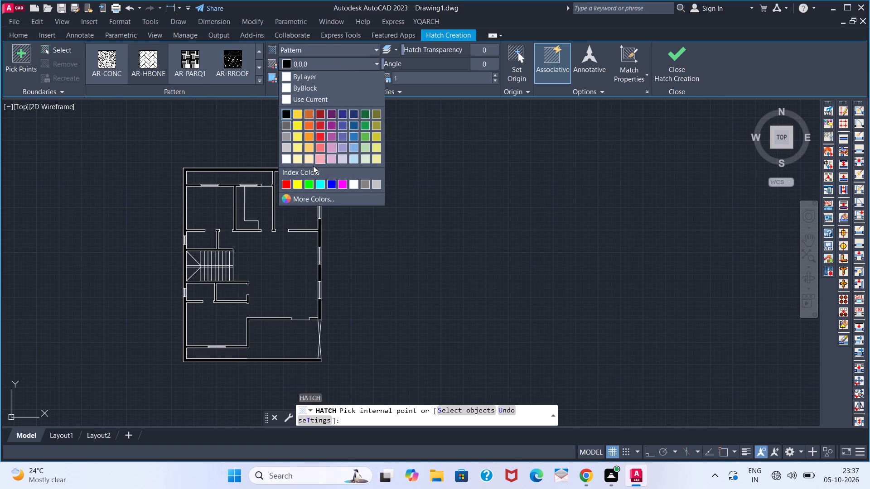
{"action": "left_click", "coordinate": [301, 161]}
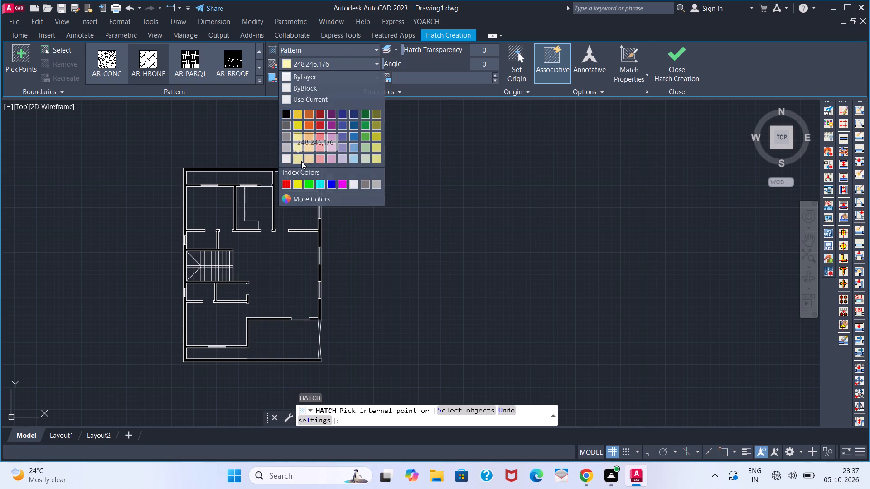
{"action": "left_click", "coordinate": [281, 344]}
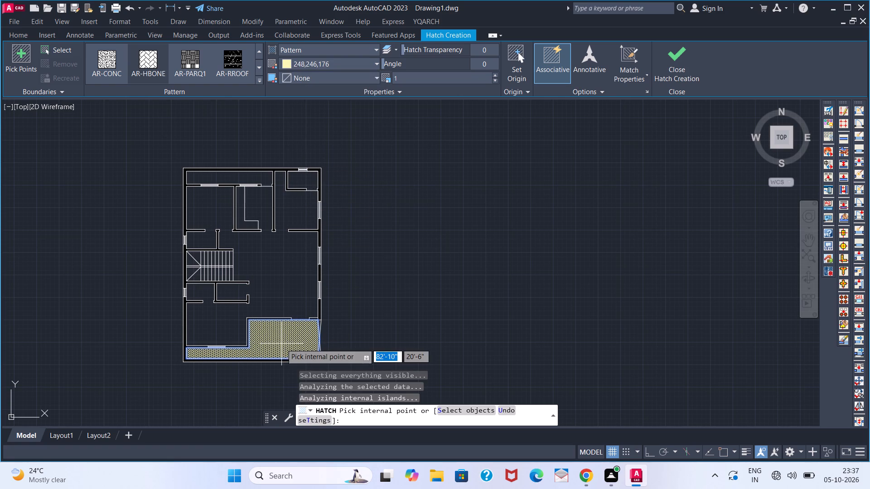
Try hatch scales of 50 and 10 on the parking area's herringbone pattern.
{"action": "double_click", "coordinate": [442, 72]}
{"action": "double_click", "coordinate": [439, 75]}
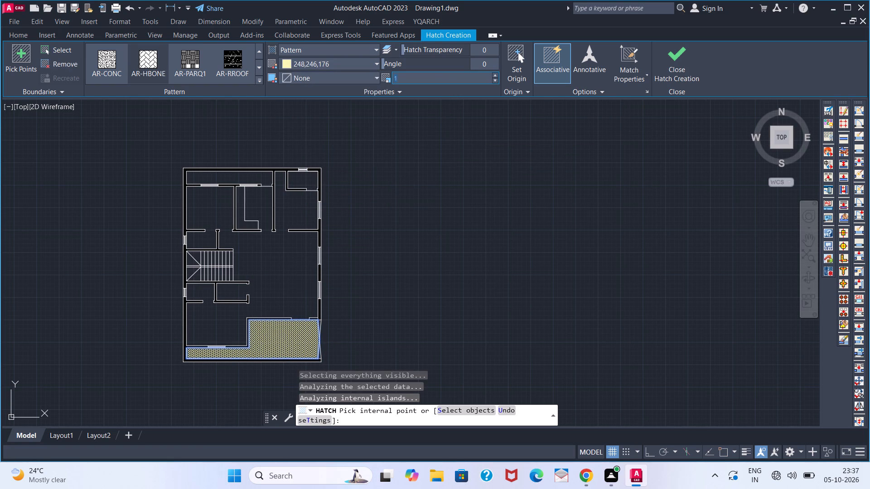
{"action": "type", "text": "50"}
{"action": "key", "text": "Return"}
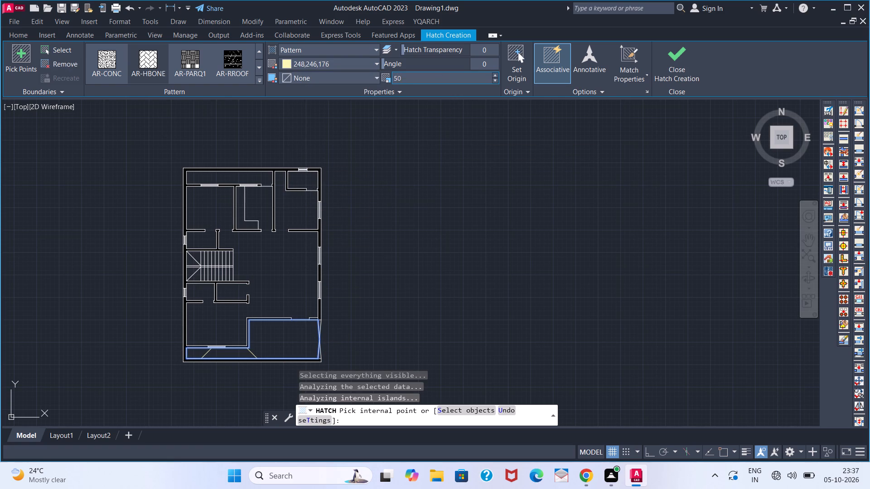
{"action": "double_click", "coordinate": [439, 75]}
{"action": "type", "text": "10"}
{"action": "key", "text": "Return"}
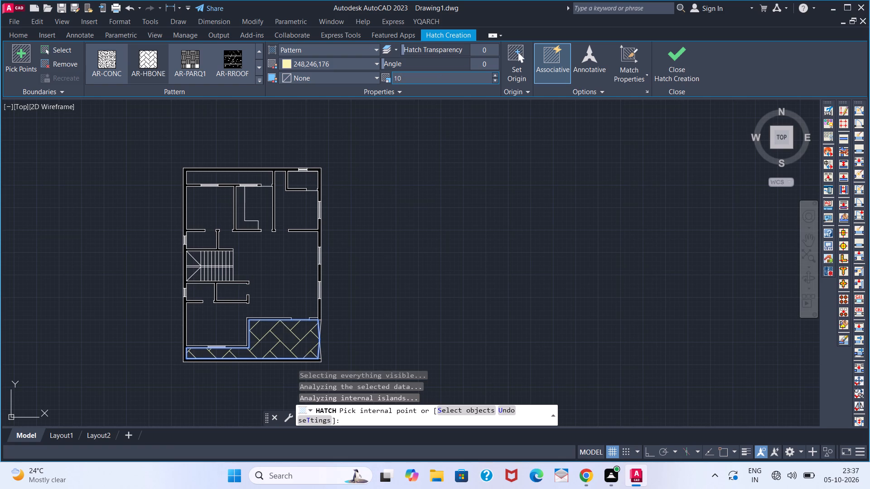
Set the parking area's herringbone hatch scale to 5 and finish the hatch.
{"action": "double_click", "coordinate": [439, 75]}
{"action": "key", "text": "5"}
{"action": "key", "text": "Return"}
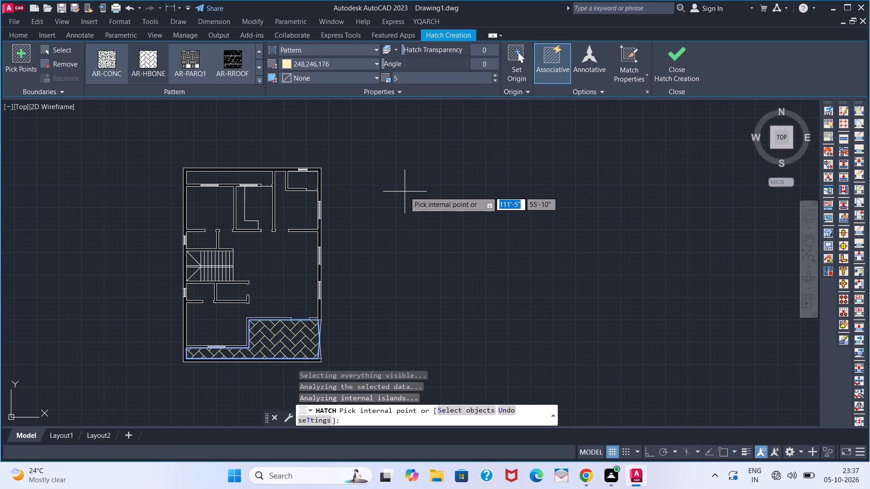
{"action": "key", "text": "Escape"}
Fill the interior floor, the north-east corner room and the northern strip with a SOLID hatch in grey 147,149,152.
{"action": "scroll", "coordinate": [300, 317], "scroll_direction": "up", "scroll_amount": 2}
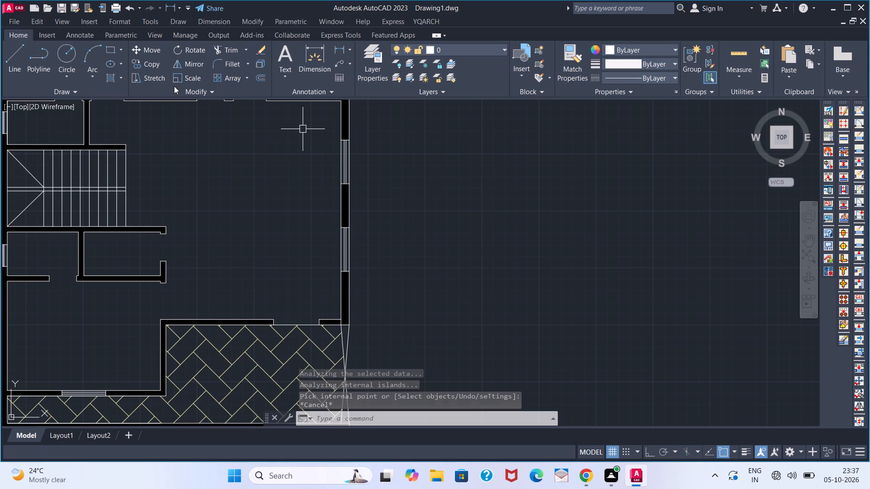
{"action": "key", "text": "h"}
{"action": "key", "text": "Return"}
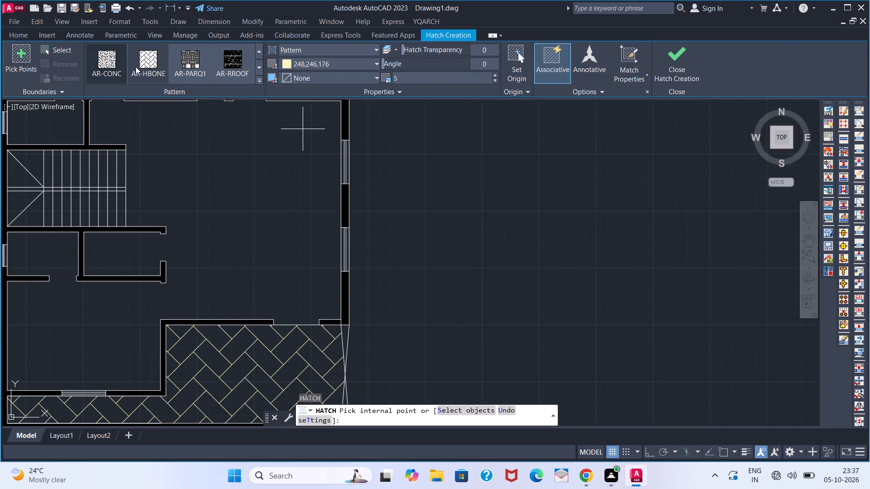
{"action": "left_click", "coordinate": [257, 77]}
{"action": "left_click", "coordinate": [259, 79]}
{"action": "scroll", "coordinate": [137, 72], "scroll_direction": "up", "scroll_amount": 4}
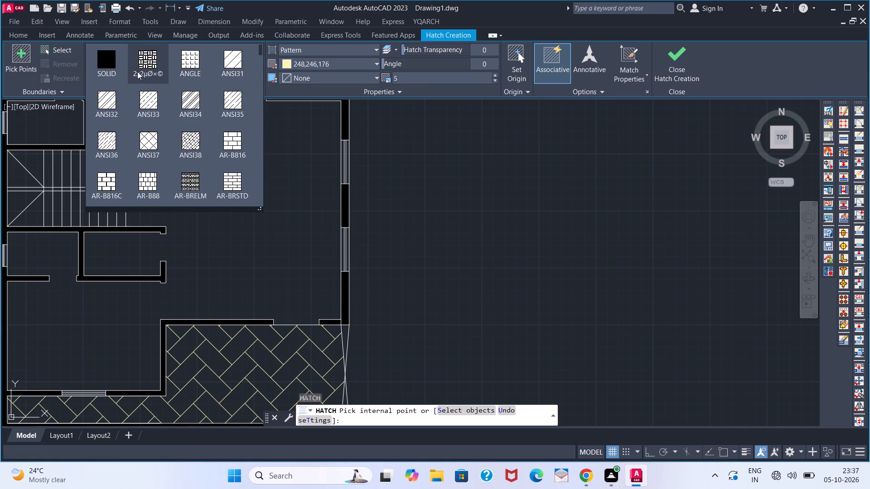
{"action": "left_click", "coordinate": [101, 69]}
{"action": "left_click", "coordinate": [365, 64]}
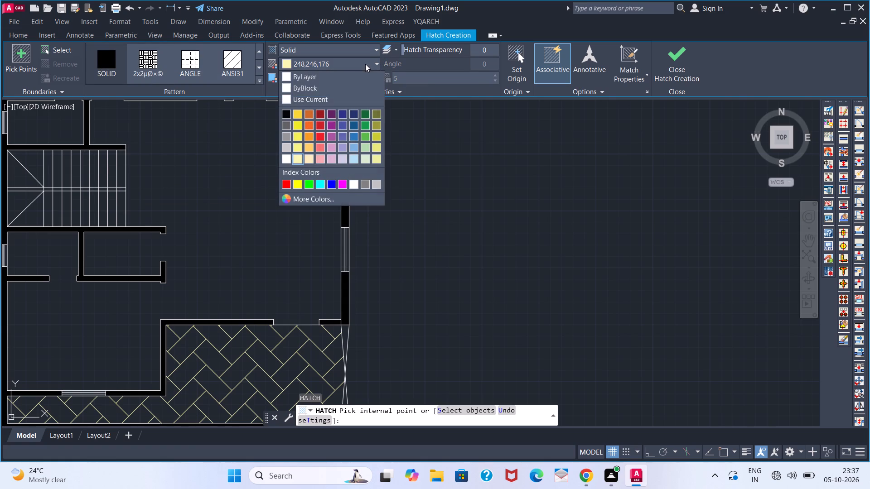
{"action": "left_click", "coordinate": [288, 139]}
{"action": "scroll", "coordinate": [237, 223], "scroll_direction": "down", "scroll_amount": 2}
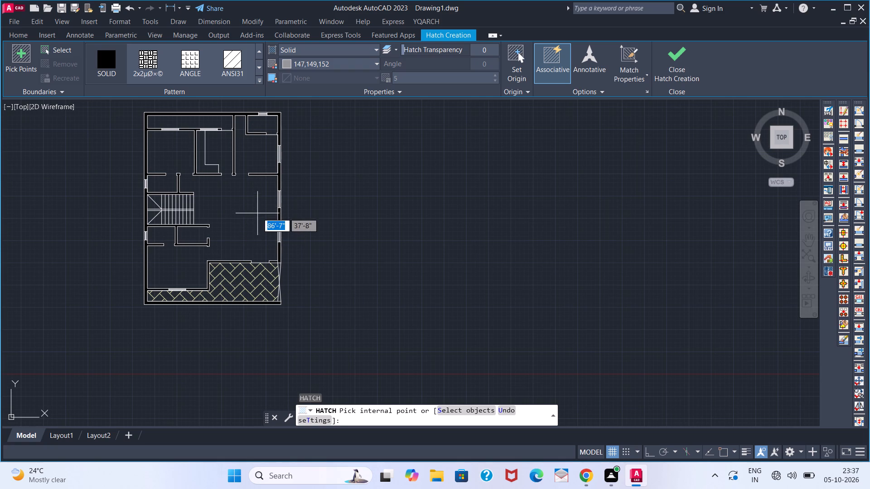
{"action": "left_click", "coordinate": [257, 213]}
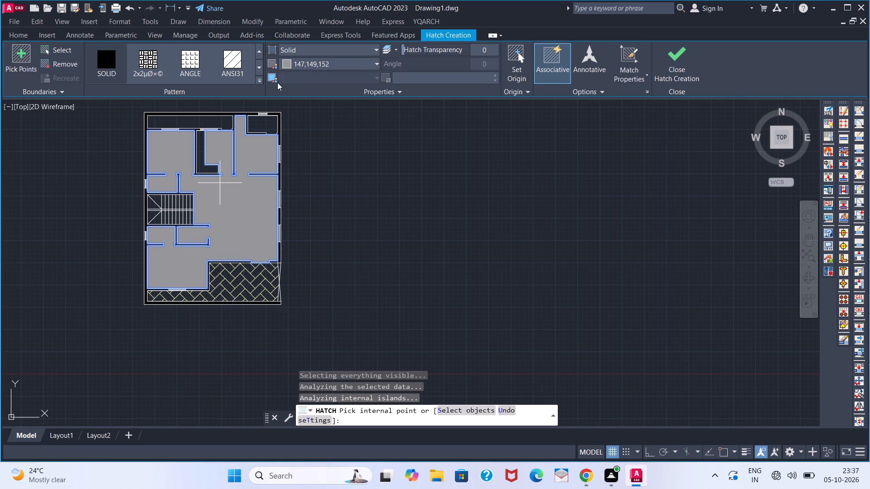
{"action": "left_click", "coordinate": [266, 118]}
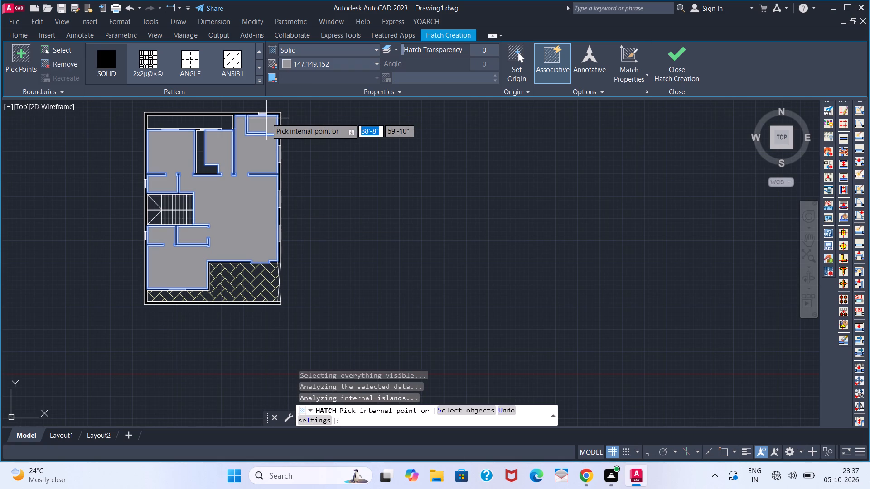
{"action": "left_click", "coordinate": [160, 125]}
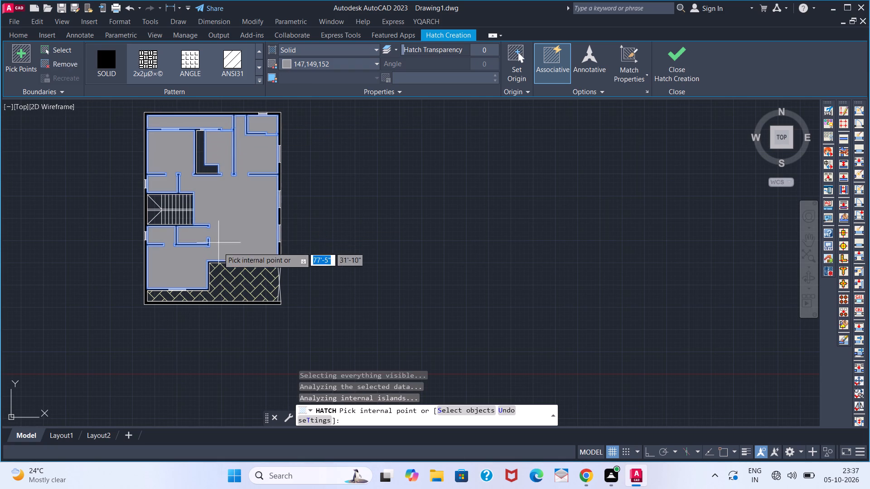
{"action": "key", "text": "space"}
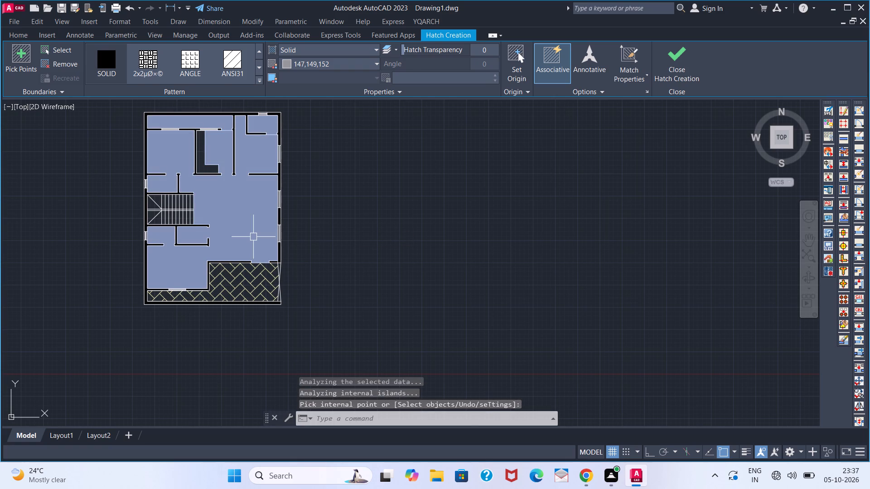
Finish the grey floor hatch and turn on the BED, CAR, DOOR, PLANT, TEXT and TOILET layers.
{"action": "left_click", "coordinate": [454, 50]}
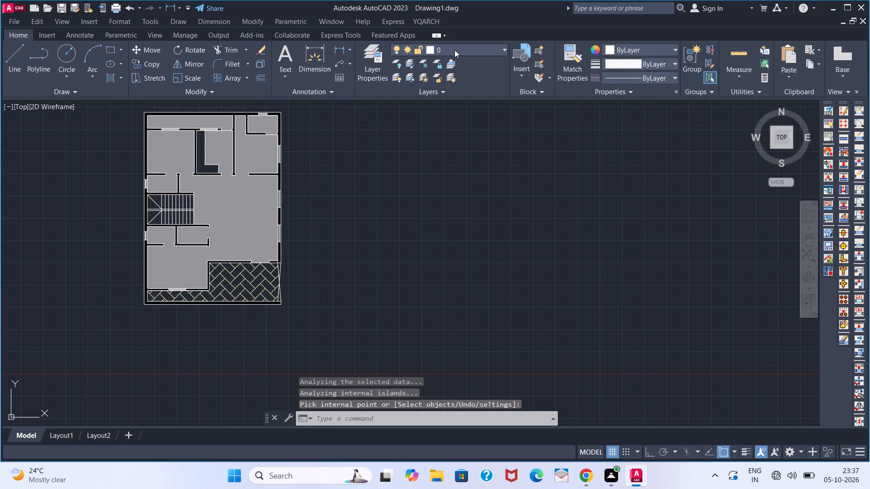
{"action": "left_click", "coordinate": [396, 76]}
{"action": "left_click", "coordinate": [398, 86]}
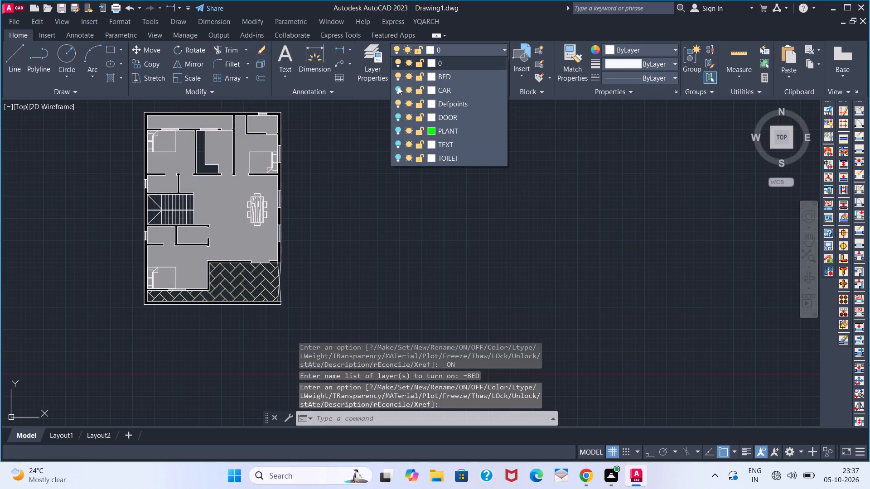
{"action": "left_click", "coordinate": [398, 116]}
{"action": "left_click", "coordinate": [398, 130]}
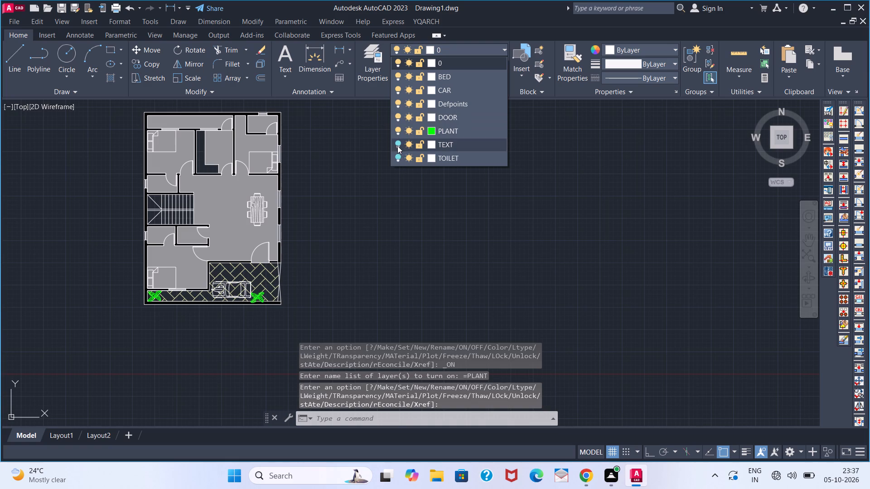
{"action": "left_click", "coordinate": [397, 146]}
{"action": "left_click", "coordinate": [399, 160]}
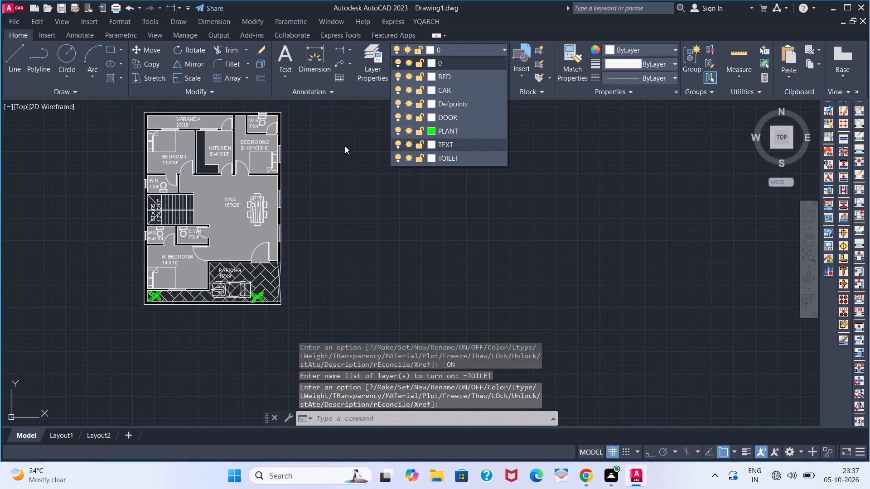
{"action": "key", "text": "Escape"}
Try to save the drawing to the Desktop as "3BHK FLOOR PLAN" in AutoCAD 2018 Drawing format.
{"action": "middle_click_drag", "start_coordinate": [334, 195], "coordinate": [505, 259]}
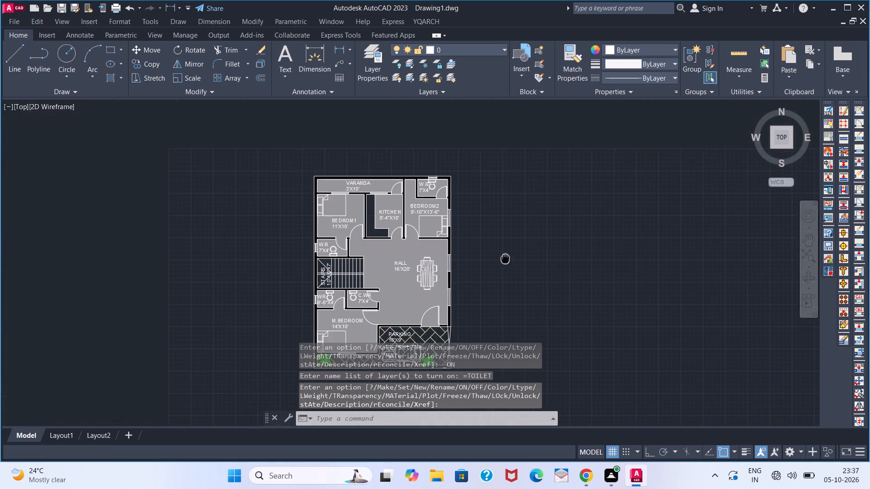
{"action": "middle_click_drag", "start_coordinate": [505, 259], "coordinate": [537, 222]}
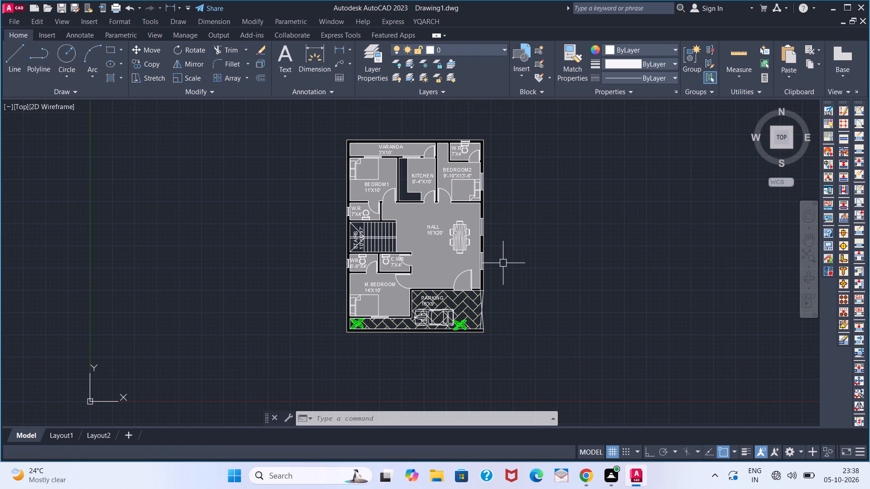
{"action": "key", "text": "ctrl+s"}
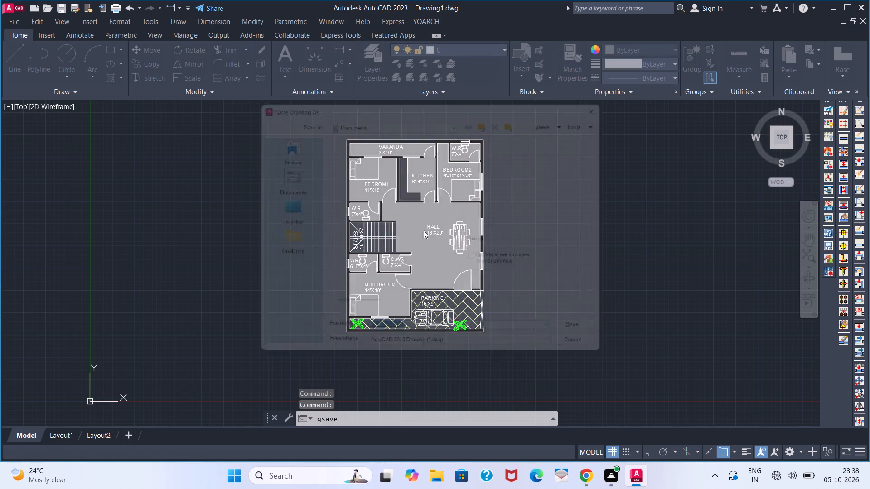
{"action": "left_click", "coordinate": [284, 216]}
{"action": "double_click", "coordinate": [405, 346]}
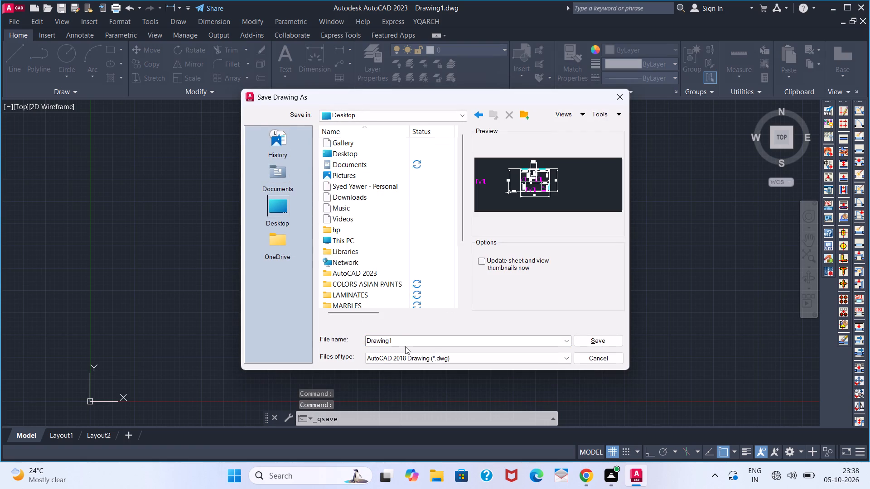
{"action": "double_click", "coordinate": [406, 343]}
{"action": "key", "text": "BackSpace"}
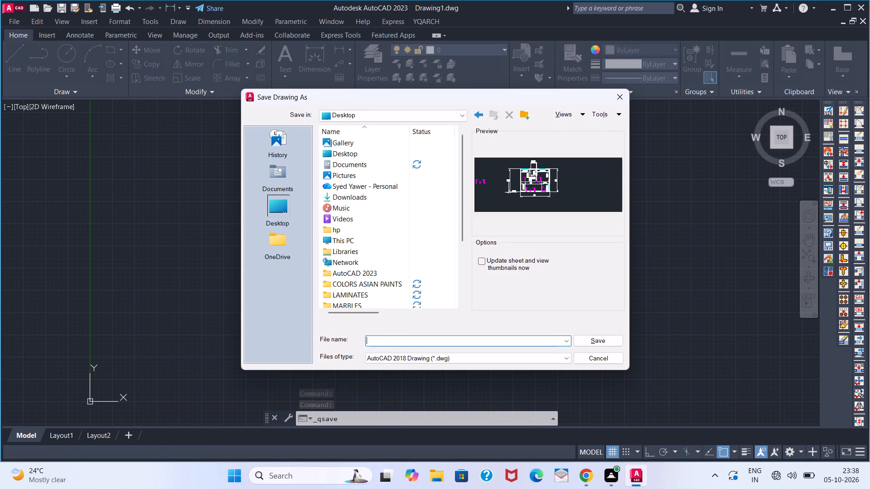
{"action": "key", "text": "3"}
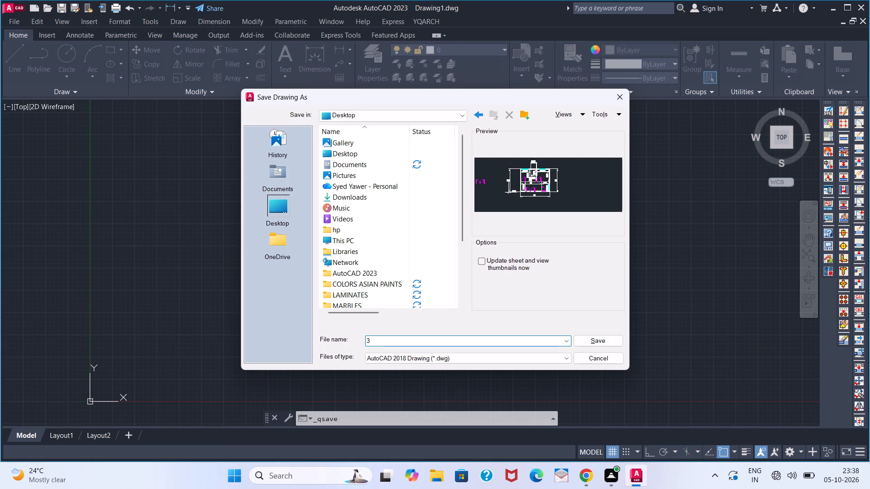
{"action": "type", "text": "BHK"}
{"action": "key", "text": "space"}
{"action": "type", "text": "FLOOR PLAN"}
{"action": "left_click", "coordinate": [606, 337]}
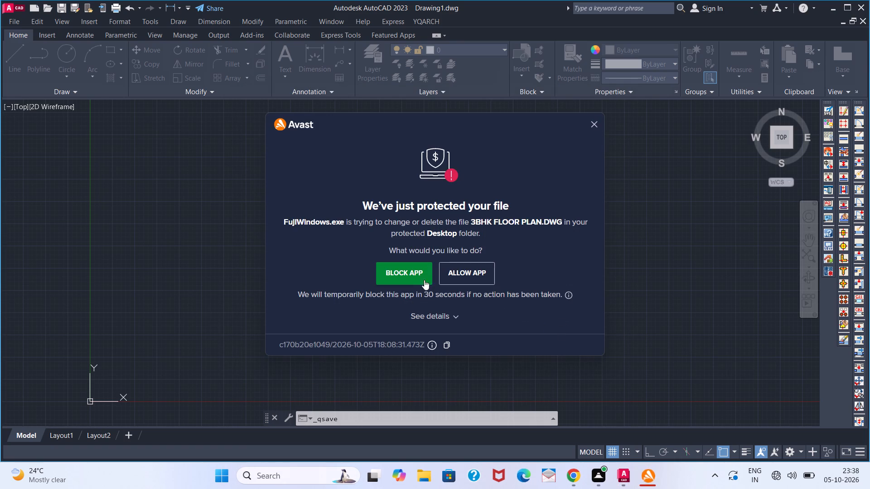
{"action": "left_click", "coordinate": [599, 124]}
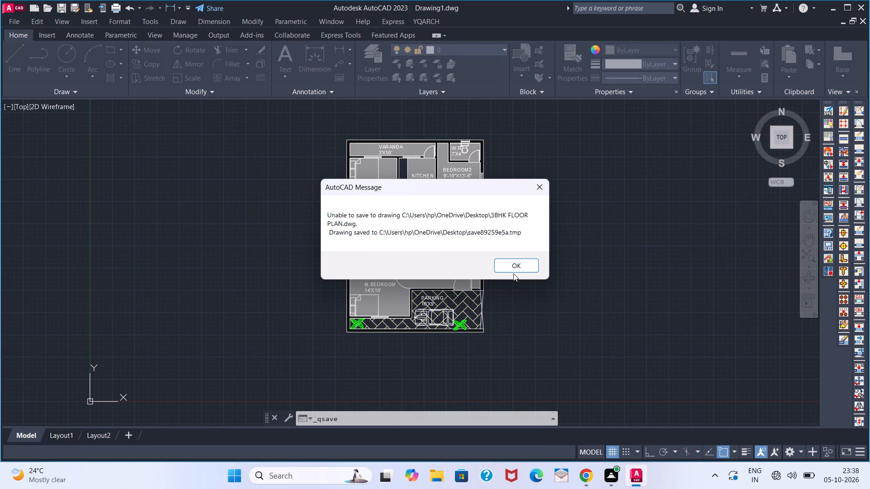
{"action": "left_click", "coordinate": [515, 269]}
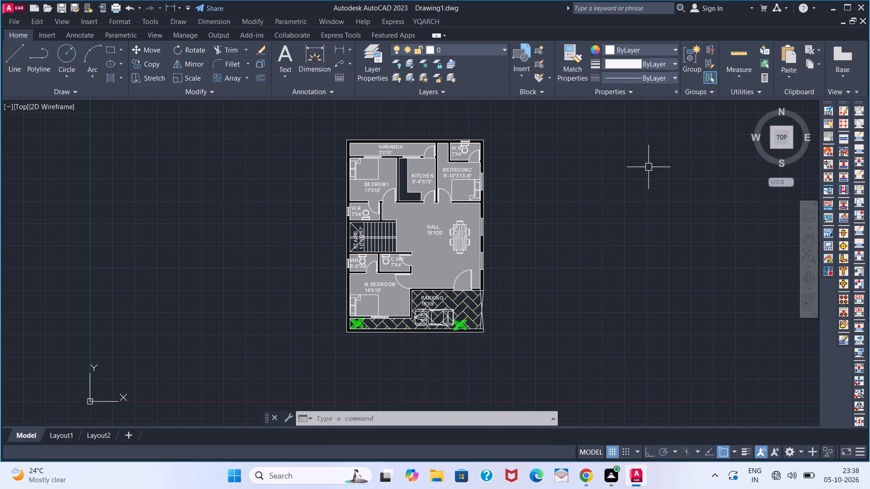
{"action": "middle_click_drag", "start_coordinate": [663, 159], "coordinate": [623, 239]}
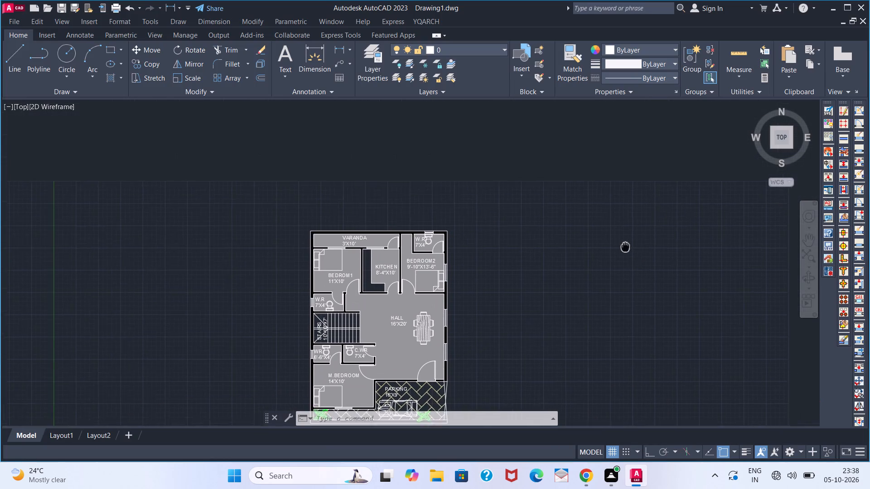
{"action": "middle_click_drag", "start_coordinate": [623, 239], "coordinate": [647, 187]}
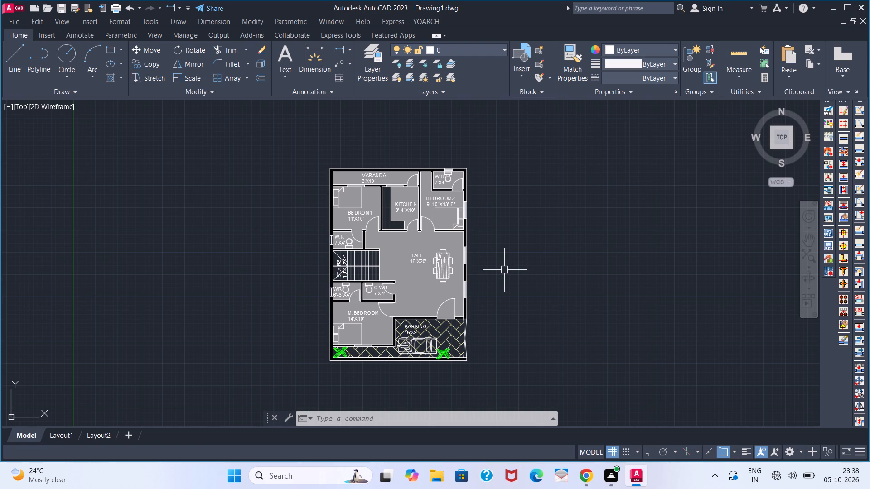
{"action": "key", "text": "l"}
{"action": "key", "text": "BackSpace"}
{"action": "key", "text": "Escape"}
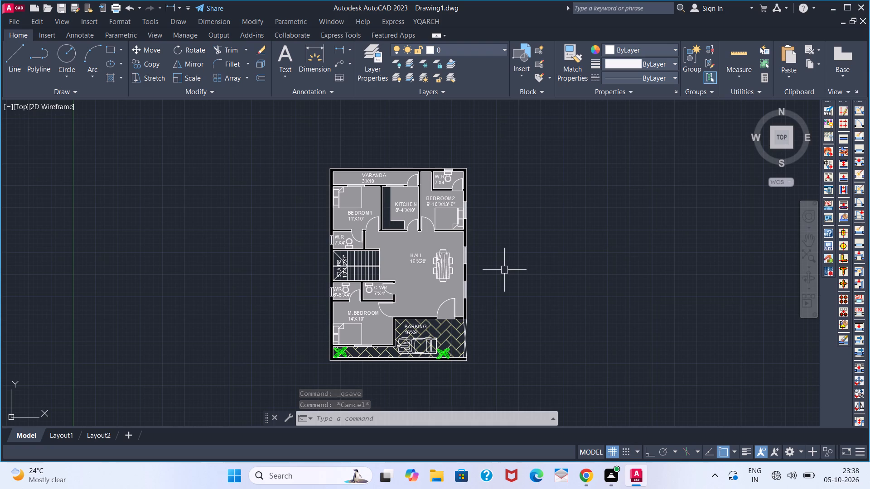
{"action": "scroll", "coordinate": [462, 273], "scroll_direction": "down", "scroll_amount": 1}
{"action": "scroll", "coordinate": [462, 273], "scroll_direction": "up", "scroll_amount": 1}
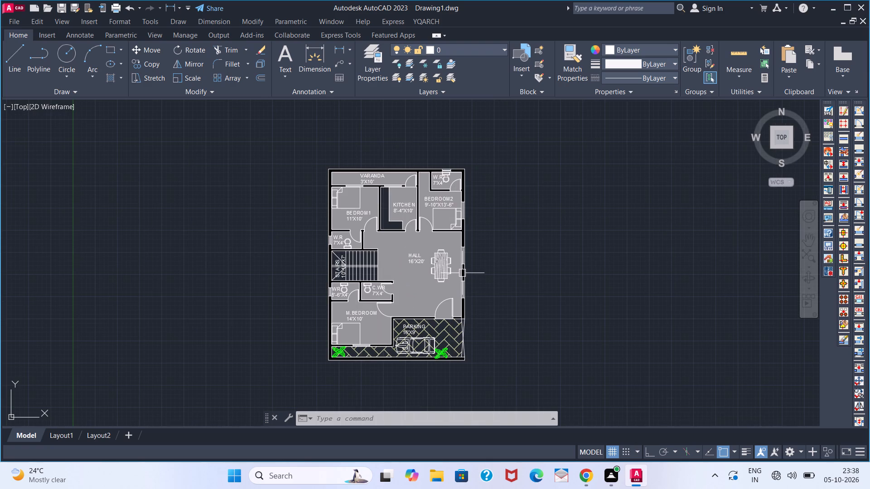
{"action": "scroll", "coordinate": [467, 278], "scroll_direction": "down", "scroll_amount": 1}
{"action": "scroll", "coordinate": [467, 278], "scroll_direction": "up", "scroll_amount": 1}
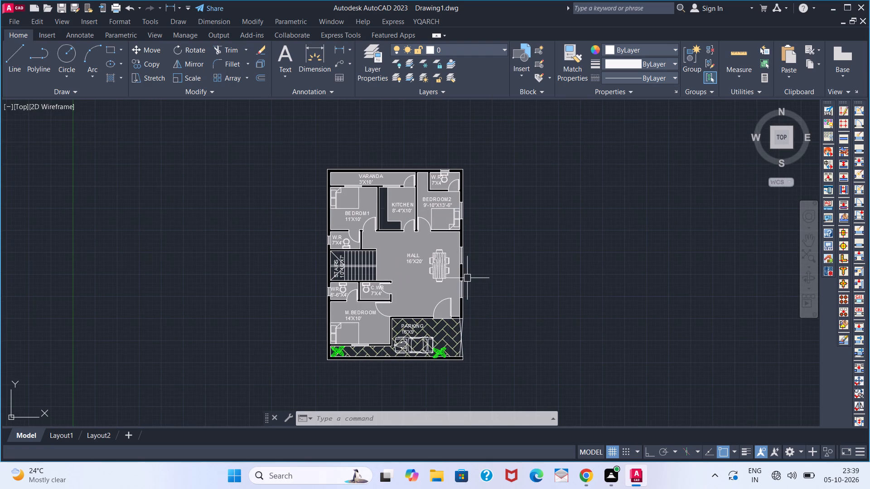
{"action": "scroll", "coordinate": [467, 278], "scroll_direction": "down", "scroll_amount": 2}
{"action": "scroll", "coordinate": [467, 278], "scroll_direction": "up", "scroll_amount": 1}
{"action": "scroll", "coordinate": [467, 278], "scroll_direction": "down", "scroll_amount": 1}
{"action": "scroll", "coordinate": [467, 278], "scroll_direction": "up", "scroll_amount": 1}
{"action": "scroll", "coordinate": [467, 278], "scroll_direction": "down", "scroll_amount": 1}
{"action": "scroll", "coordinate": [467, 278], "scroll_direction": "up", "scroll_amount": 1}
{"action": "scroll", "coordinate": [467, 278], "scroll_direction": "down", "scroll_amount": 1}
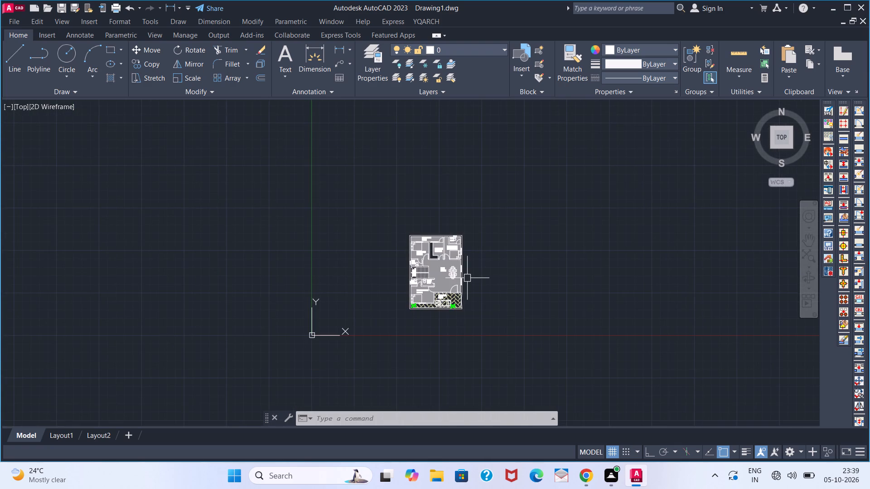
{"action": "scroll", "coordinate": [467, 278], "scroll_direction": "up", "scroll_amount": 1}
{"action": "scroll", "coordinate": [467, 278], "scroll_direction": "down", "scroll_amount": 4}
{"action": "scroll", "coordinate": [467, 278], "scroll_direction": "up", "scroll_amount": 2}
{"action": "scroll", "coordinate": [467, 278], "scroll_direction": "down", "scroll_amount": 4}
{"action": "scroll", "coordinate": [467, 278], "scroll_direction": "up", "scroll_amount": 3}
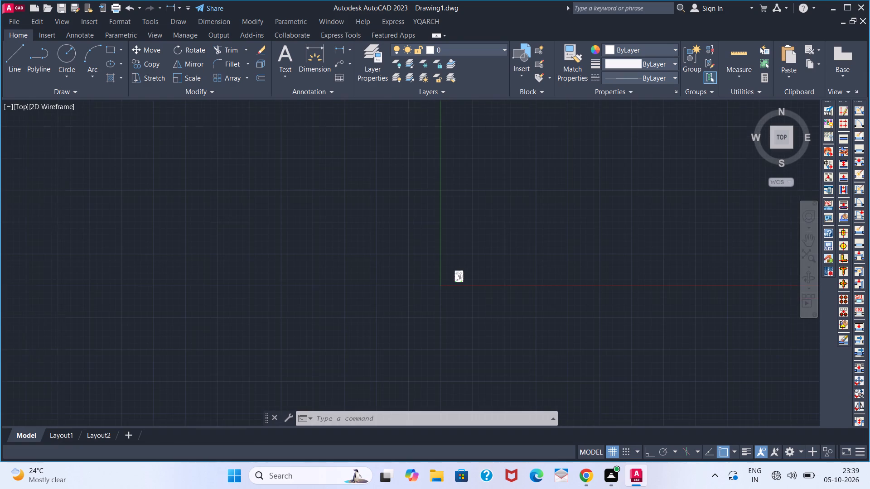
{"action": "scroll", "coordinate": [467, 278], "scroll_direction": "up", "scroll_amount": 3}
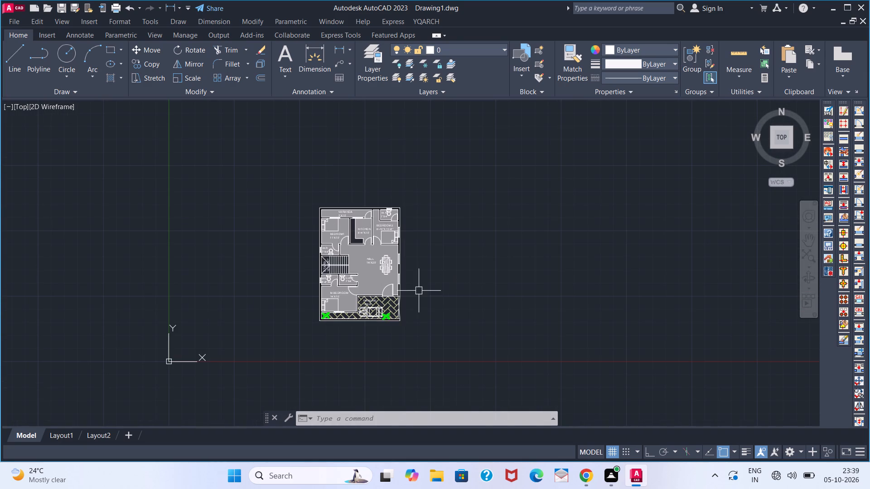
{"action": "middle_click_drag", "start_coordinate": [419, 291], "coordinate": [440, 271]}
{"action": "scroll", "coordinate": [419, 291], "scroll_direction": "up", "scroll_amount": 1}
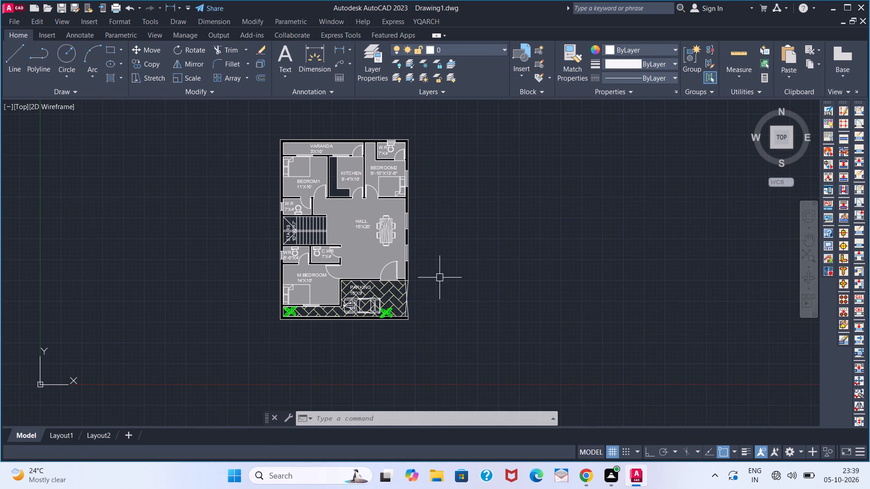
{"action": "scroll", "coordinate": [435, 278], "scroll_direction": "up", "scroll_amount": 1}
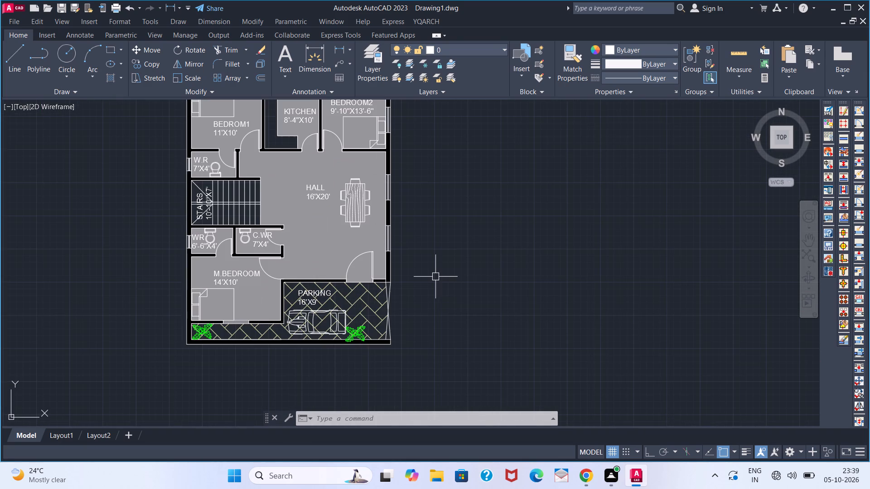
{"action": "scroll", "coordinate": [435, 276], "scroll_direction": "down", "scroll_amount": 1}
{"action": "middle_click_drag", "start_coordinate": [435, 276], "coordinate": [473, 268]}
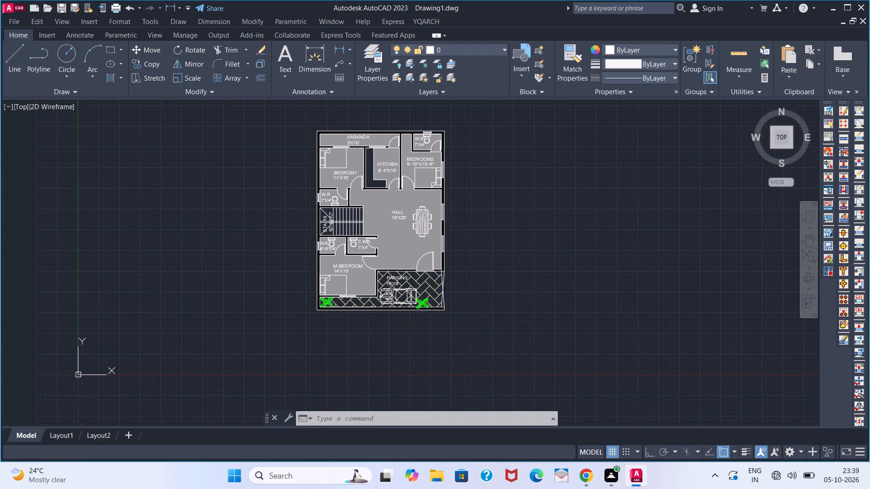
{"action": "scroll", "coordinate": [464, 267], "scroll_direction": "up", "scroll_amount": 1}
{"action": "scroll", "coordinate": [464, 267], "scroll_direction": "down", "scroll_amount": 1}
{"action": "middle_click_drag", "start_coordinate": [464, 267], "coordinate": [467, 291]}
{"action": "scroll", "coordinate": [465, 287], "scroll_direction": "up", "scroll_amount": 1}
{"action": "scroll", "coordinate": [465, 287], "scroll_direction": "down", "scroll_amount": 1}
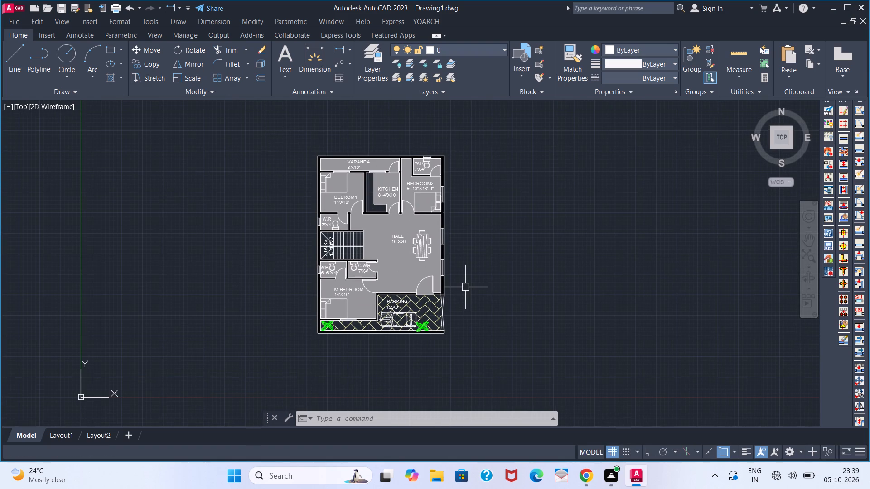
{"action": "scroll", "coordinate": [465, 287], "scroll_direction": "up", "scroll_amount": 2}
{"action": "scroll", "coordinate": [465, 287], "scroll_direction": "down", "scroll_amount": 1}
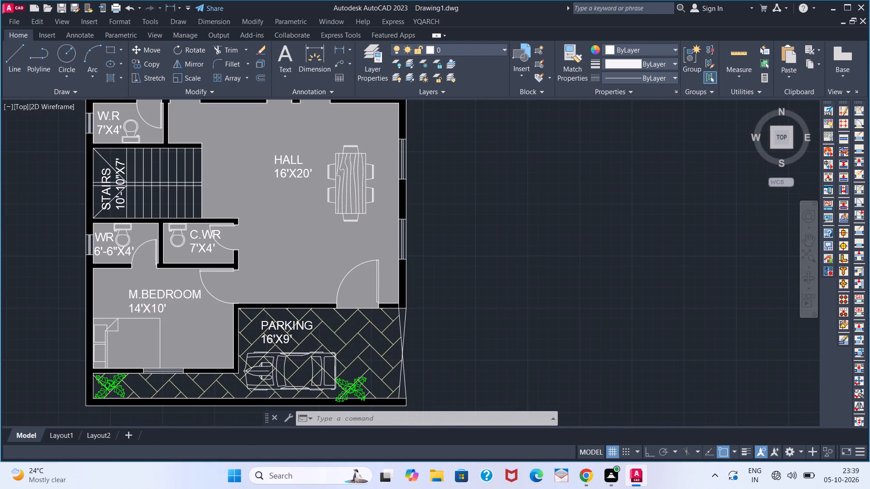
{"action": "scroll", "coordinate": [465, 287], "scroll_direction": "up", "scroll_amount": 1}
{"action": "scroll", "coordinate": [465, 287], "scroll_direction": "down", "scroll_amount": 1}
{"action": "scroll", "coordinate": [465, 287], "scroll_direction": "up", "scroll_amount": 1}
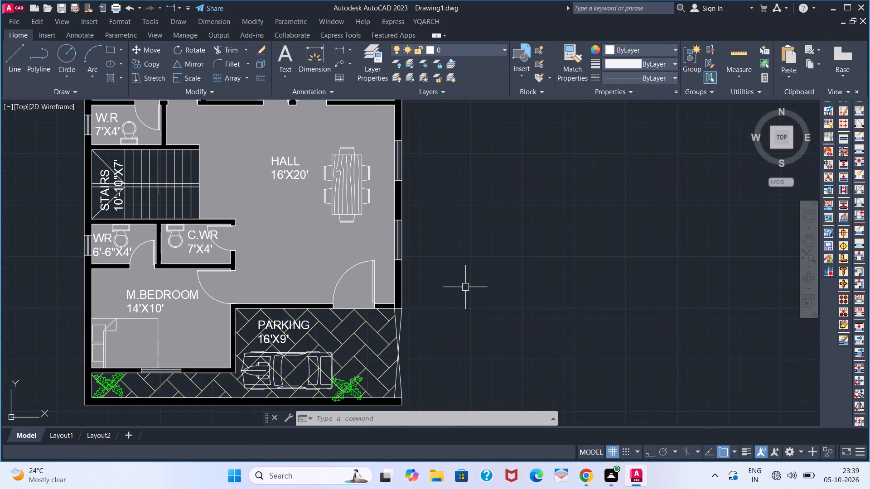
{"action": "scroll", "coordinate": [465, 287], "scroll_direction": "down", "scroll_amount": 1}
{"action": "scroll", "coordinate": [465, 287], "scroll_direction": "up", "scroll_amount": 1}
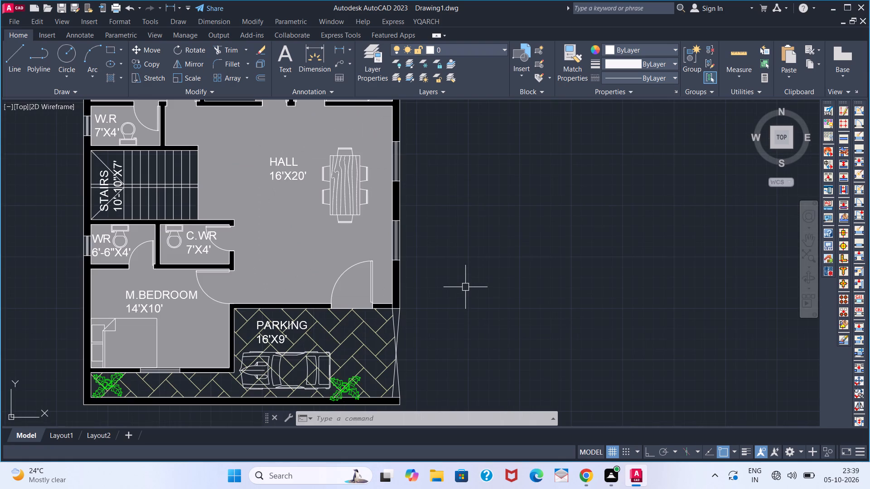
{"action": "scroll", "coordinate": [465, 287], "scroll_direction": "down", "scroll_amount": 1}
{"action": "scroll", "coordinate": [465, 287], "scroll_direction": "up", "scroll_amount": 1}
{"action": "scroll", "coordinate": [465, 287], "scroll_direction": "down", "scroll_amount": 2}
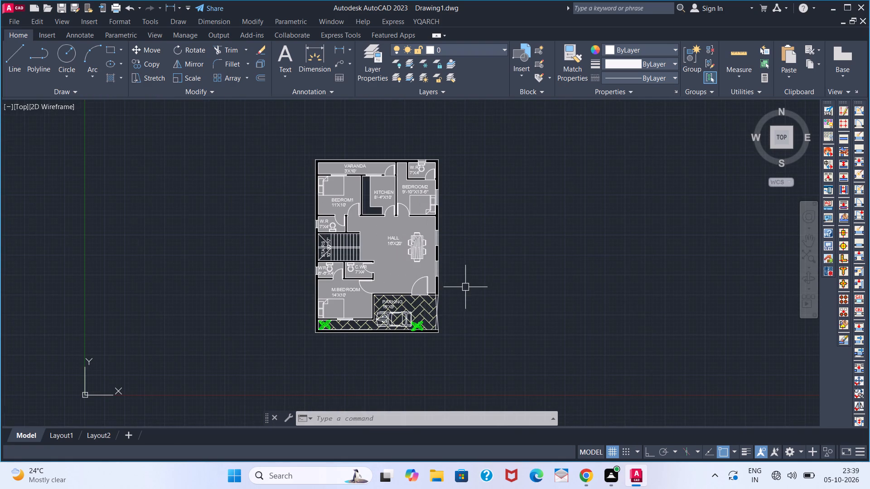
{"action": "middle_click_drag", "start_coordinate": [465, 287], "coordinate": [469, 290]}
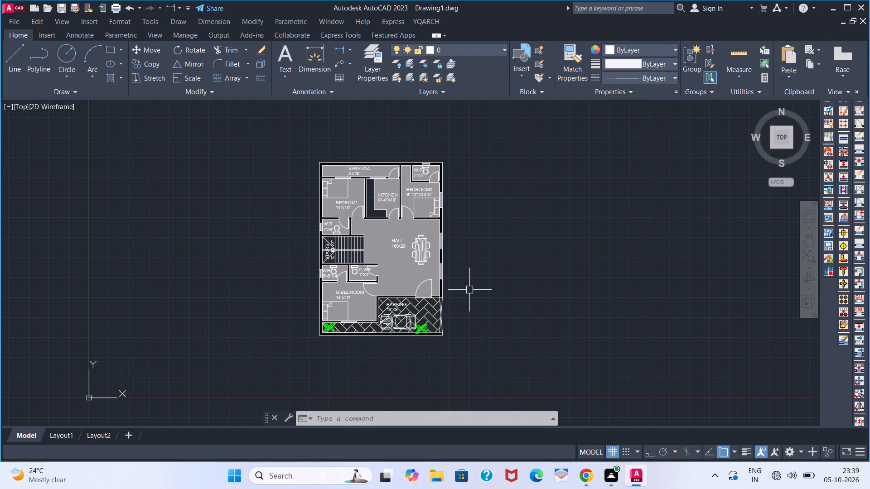
Look over the complete floor plan, from the varanda and bedrooms down to the hall and parking area.
{"action": "scroll", "coordinate": [469, 290], "scroll_direction": "up", "scroll_amount": 2}
{"action": "scroll", "coordinate": [469, 290], "scroll_direction": "down", "scroll_amount": 1}
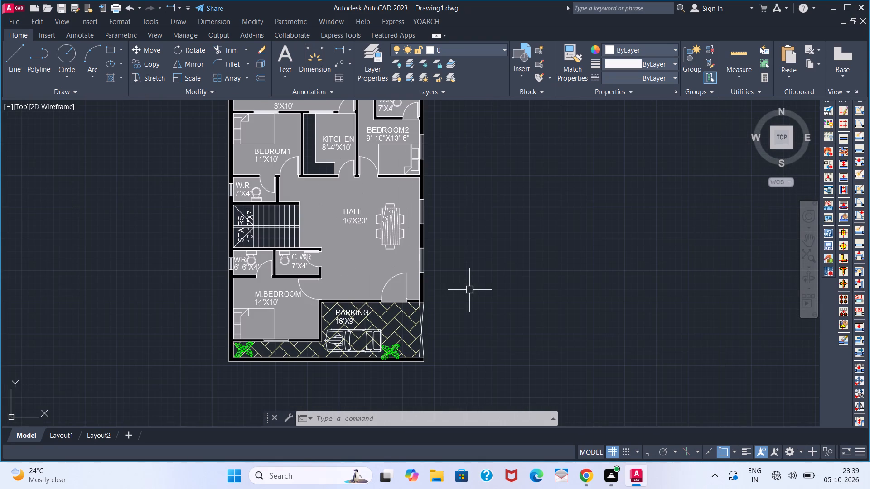
{"action": "scroll", "coordinate": [469, 290], "scroll_direction": "down", "scroll_amount": 1}
{"action": "middle_click_drag", "start_coordinate": [469, 290], "coordinate": [466, 312]}
{"action": "scroll", "coordinate": [466, 312], "scroll_direction": "down", "scroll_amount": 1}
{"action": "scroll", "coordinate": [411, 276], "scroll_direction": "up", "scroll_amount": 2}
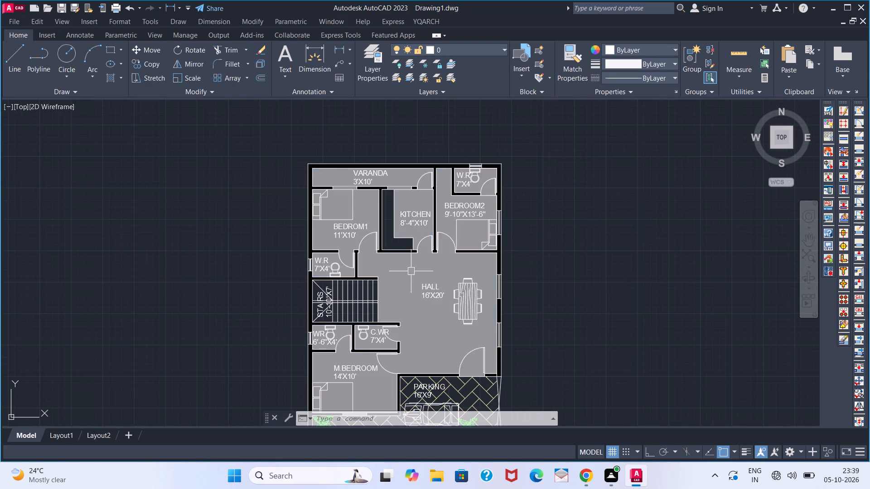
{"action": "scroll", "coordinate": [560, 276], "scroll_direction": "down", "scroll_amount": 1}
{"action": "scroll", "coordinate": [553, 294], "scroll_direction": "up", "scroll_amount": 1}
{"action": "scroll", "coordinate": [553, 294], "scroll_direction": "down", "scroll_amount": 1}
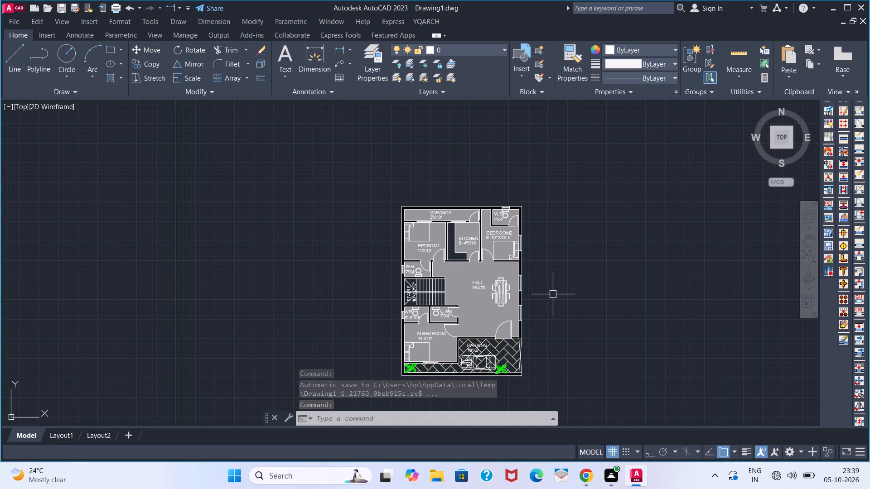
{"action": "scroll", "coordinate": [553, 294], "scroll_direction": "up", "scroll_amount": 1}
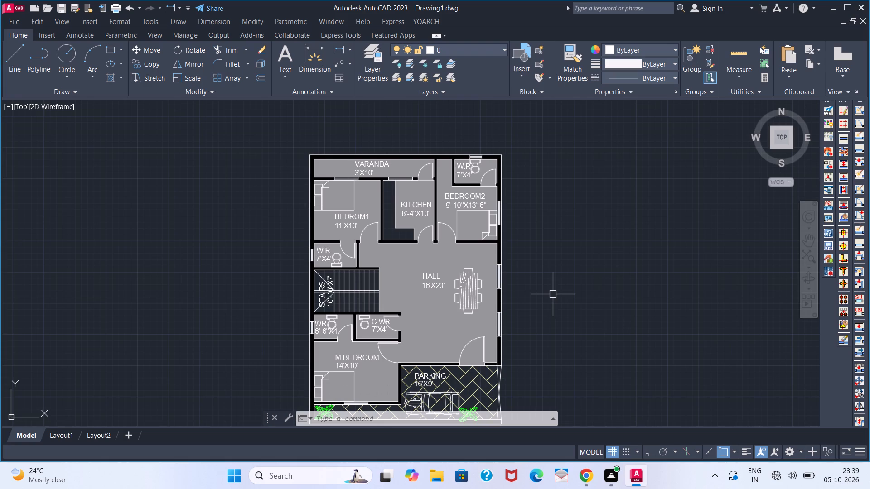
{"action": "scroll", "coordinate": [553, 294], "scroll_direction": "down", "scroll_amount": 1}
{"action": "middle_click_drag", "start_coordinate": [553, 294], "coordinate": [466, 252]}
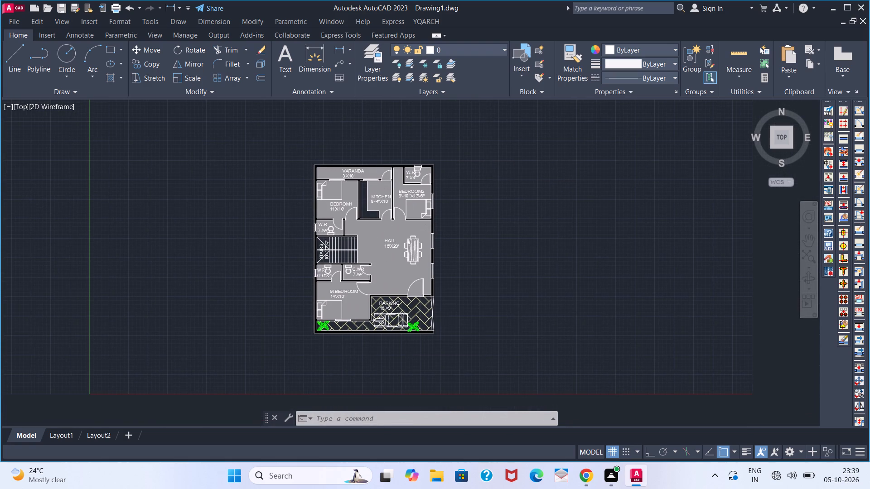
{"action": "scroll", "coordinate": [466, 252], "scroll_direction": "up", "scroll_amount": 1}
{"action": "middle_click_drag", "start_coordinate": [467, 253], "coordinate": [484, 277]}
{"action": "middle_click_drag", "start_coordinate": [478, 273], "coordinate": [487, 268]}
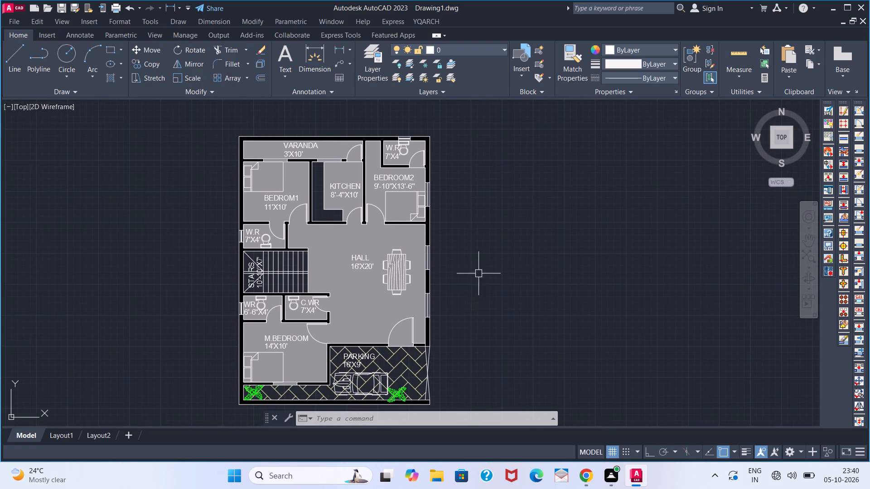
{"action": "middle_click_drag", "start_coordinate": [487, 268], "coordinate": [509, 254]}
{"action": "middle_click", "coordinate": [513, 251]}
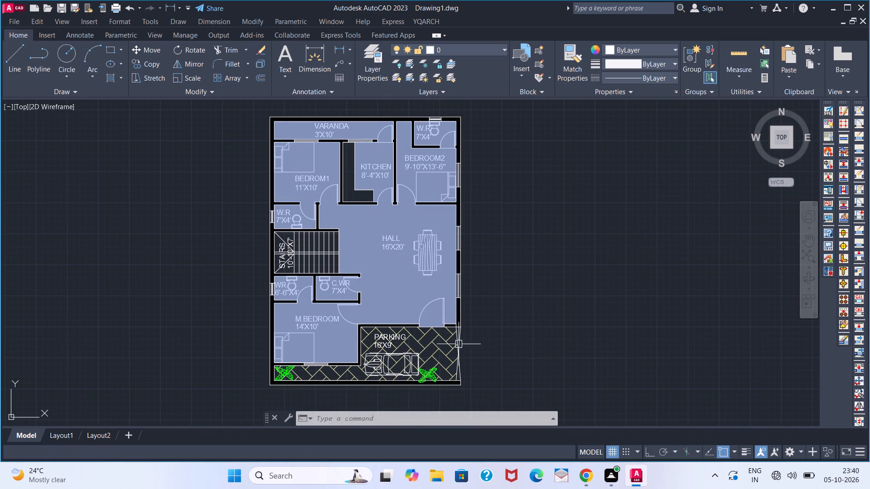
Add the multiline text ENTRANCE with a height of 5" outside the gate on the parking area's east side.
{"action": "key", "text": "t"}
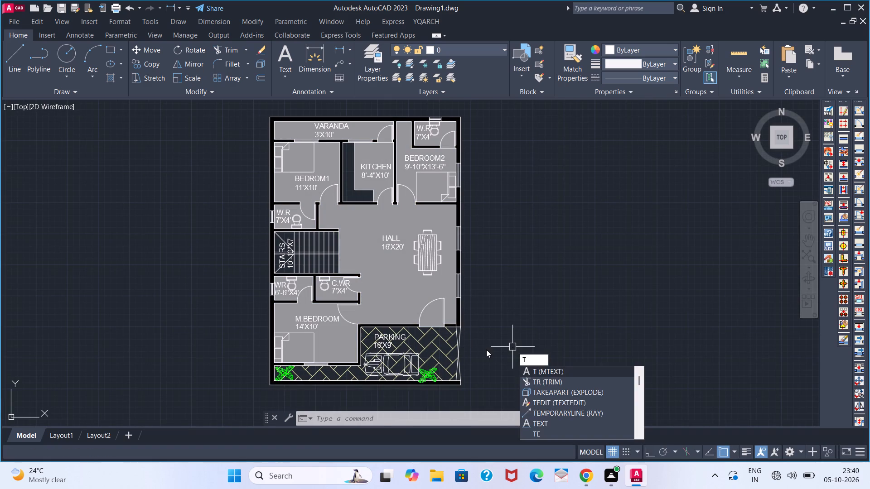
{"action": "key", "text": "space"}
{"action": "left_click", "coordinate": [471, 341]}
{"action": "left_click", "coordinate": [468, 371]}
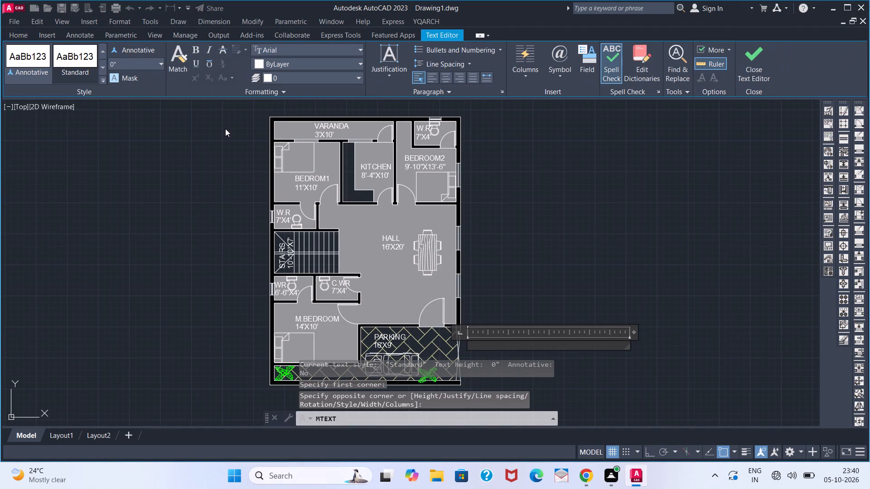
{"action": "double_click", "coordinate": [135, 63]}
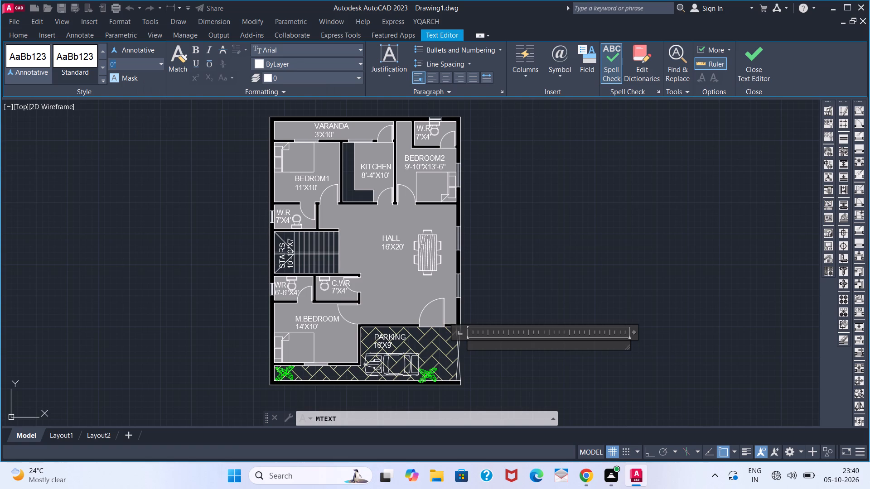
{"action": "key", "text": "5"}
{"action": "key", "text": "Return"}
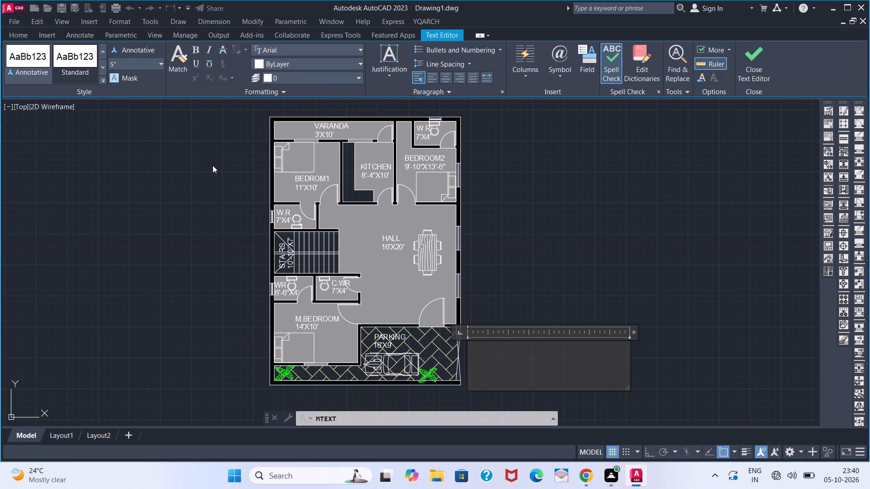
{"action": "type", "text": "ENTRANCE"}
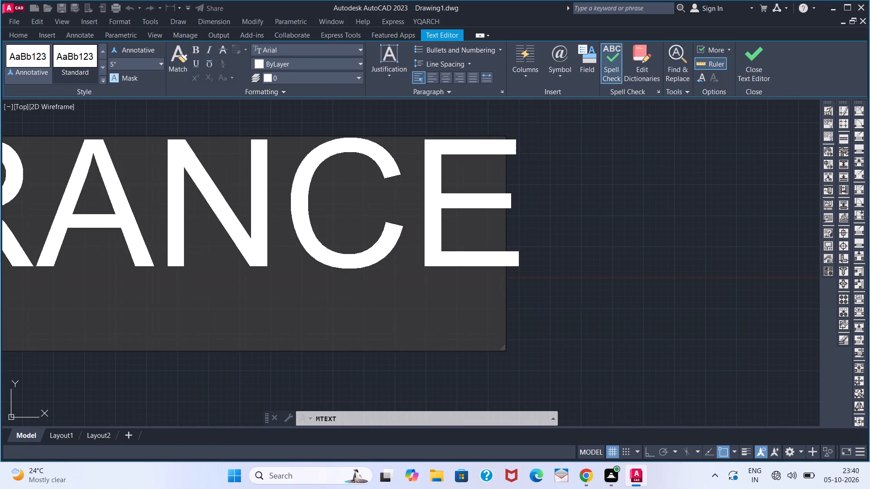
{"action": "left_click", "coordinate": [667, 242]}
Rotate the ENTRANCE text 90° counterclockwise so that it runs vertically, using Ortho only for the rotation.
{"action": "scroll", "coordinate": [274, 222], "scroll_direction": "down", "scroll_amount": 3}
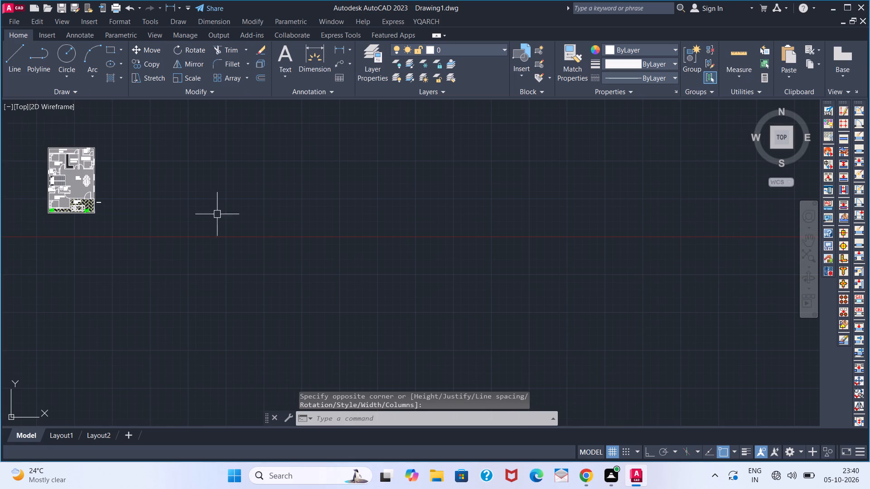
{"action": "middle_click_drag", "start_coordinate": [146, 191], "coordinate": [257, 199]}
{"action": "scroll", "coordinate": [210, 206], "scroll_direction": "up", "scroll_amount": 5}
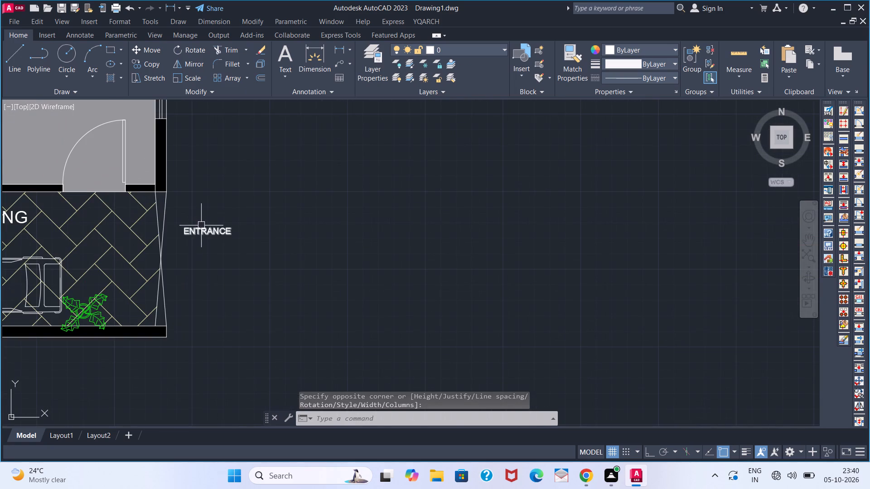
{"action": "left_click", "coordinate": [200, 229]}
{"action": "type", "text": "RO"}
{"action": "key", "text": "Return"}
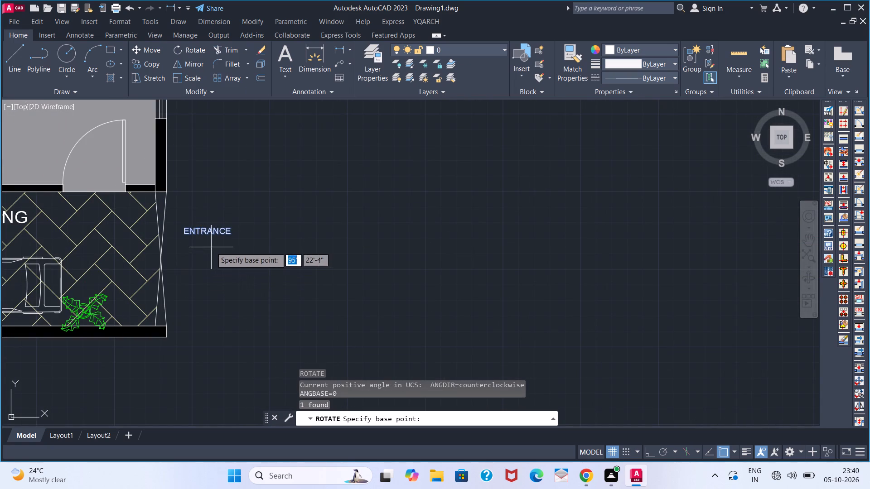
{"action": "left_click", "coordinate": [232, 230]}
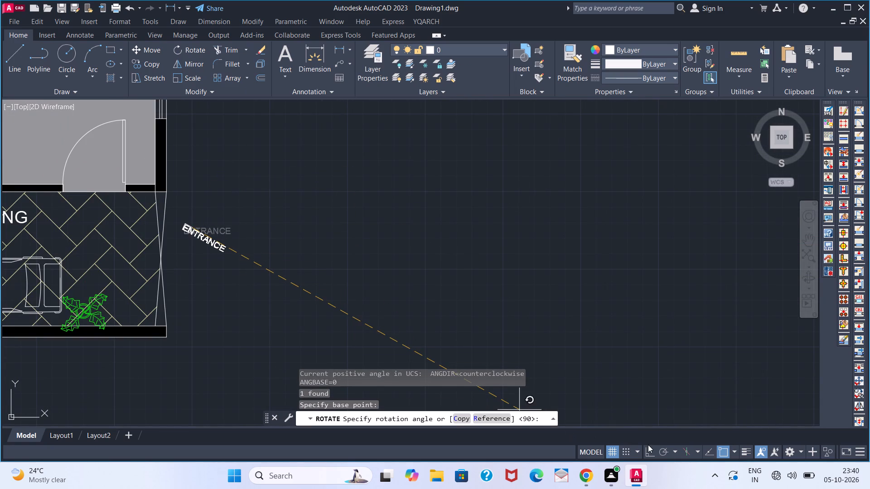
{"action": "left_click", "coordinate": [648, 445]}
{"action": "left_click", "coordinate": [651, 455]}
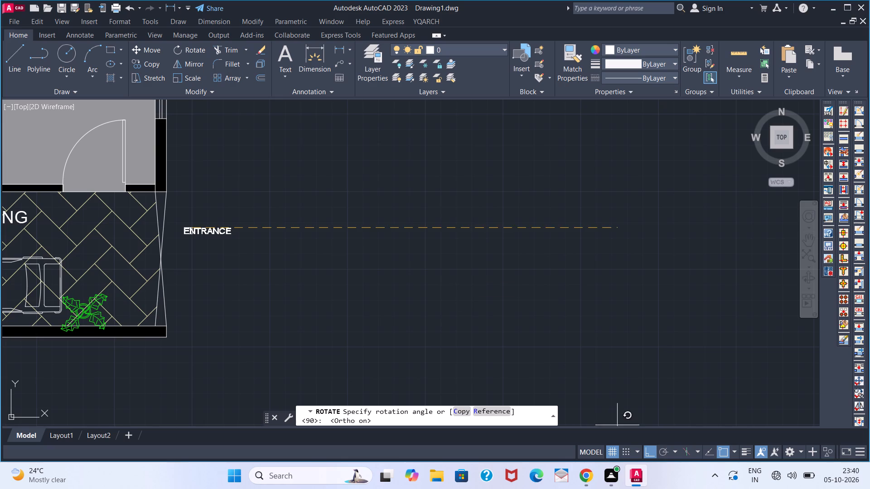
{"action": "left_click", "coordinate": [255, 141]}
{"action": "key", "text": "space"}
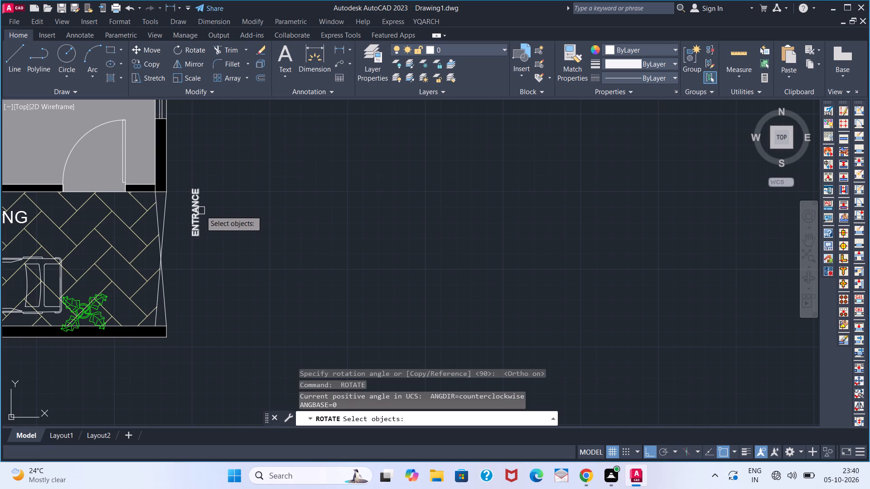
{"action": "key", "text": "space"}
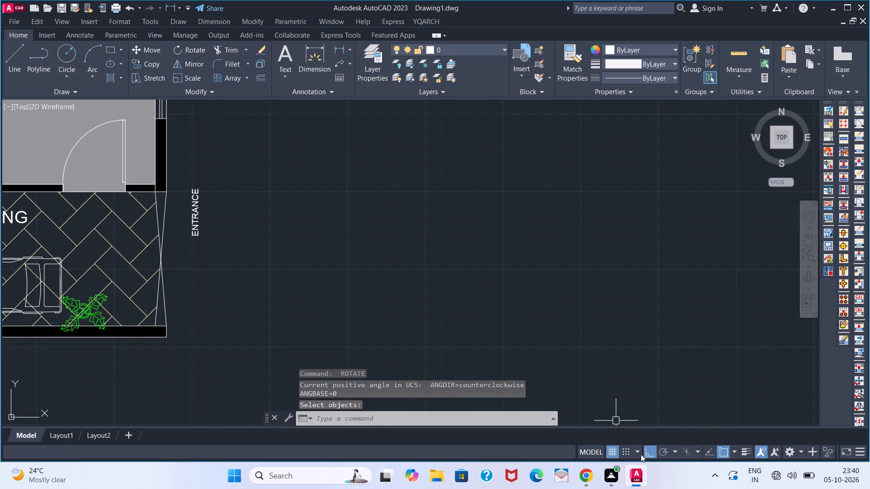
{"action": "left_click", "coordinate": [638, 454]}
{"action": "left_click", "coordinate": [644, 451]}
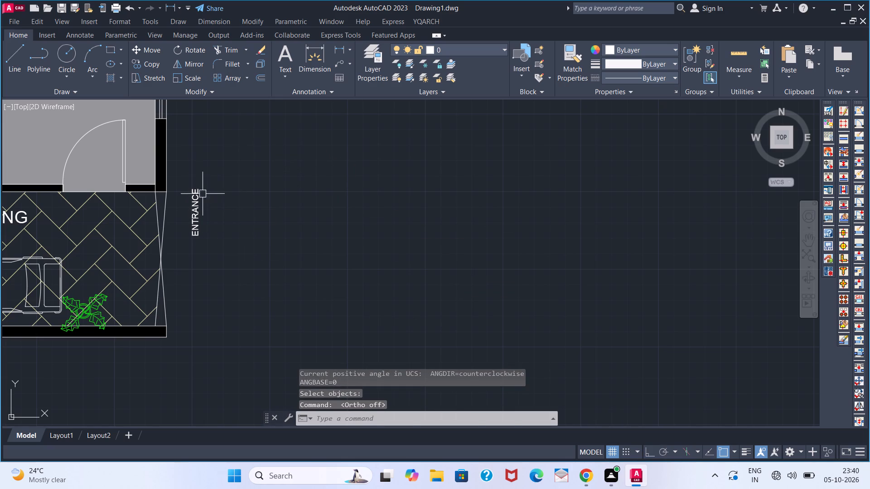
Move the vertical ENTRANCE text down and slightly closer to the parking gate, alongside the opening.
{"action": "left_click", "coordinate": [203, 194]}
{"action": "left_click", "coordinate": [194, 207]}
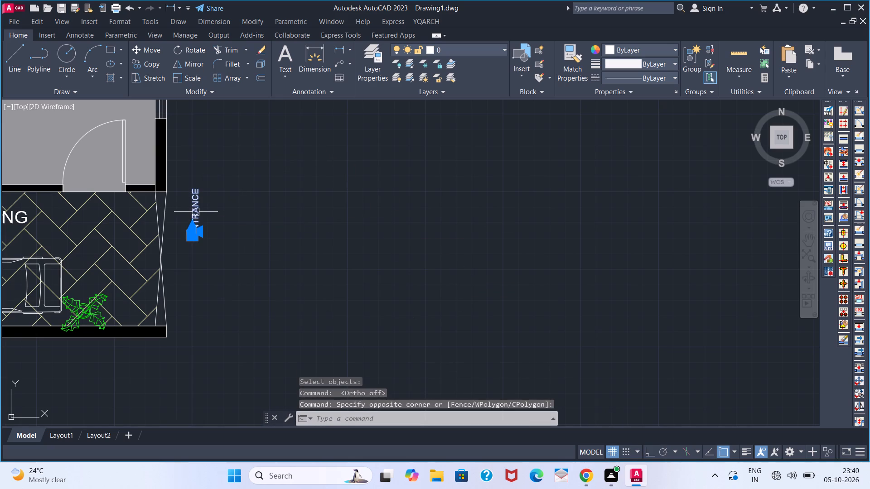
{"action": "left_click_drag", "start_coordinate": [196, 207], "coordinate": [185, 250]}
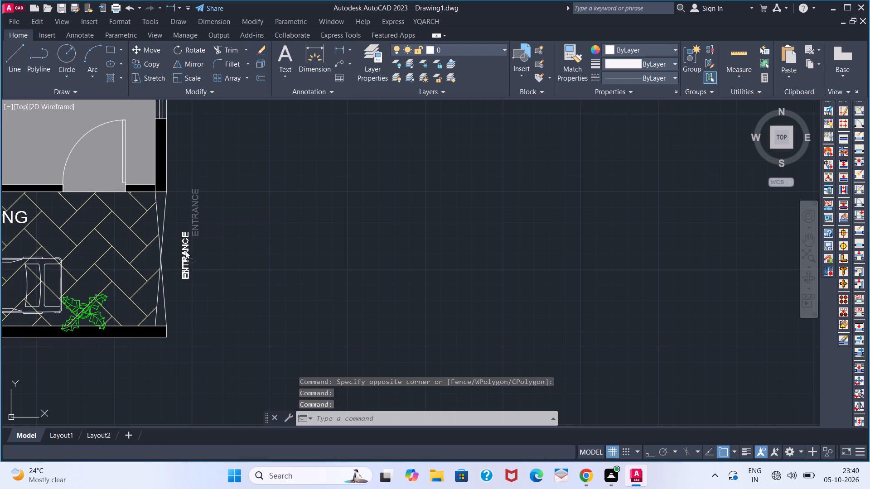
{"action": "left_click_drag", "start_coordinate": [185, 250], "coordinate": [183, 251]}
Copy the ENTRANCE text into the hall beside the lower end of the stairs, above the C.WR.
{"action": "middle_click_drag", "start_coordinate": [249, 214], "coordinate": [456, 229]}
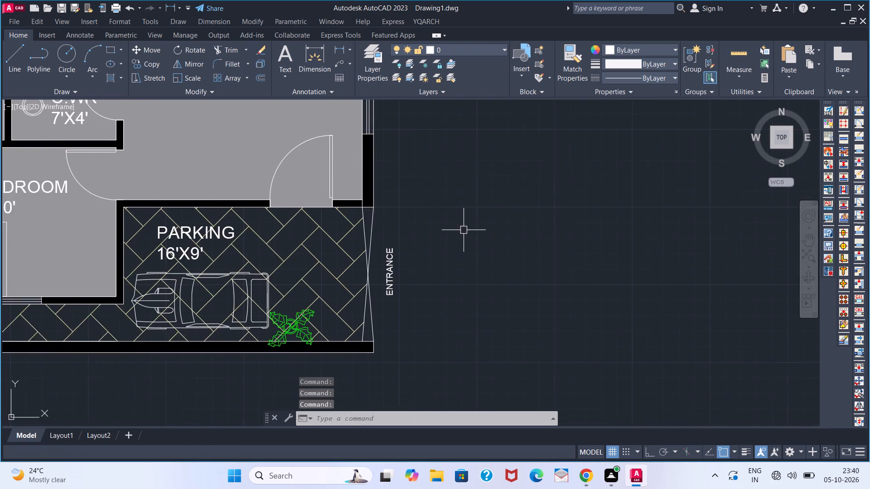
{"action": "scroll", "coordinate": [464, 230], "scroll_direction": "down", "scroll_amount": 1}
{"action": "left_click", "coordinate": [414, 254]}
{"action": "key", "text": "c"}
{"action": "key", "text": "o"}
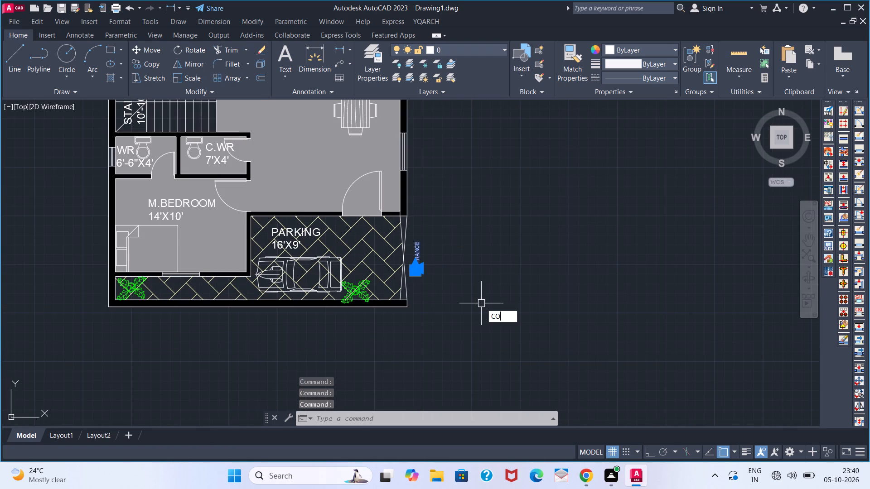
{"action": "key", "text": "Return"}
{"action": "left_click", "coordinate": [416, 264]}
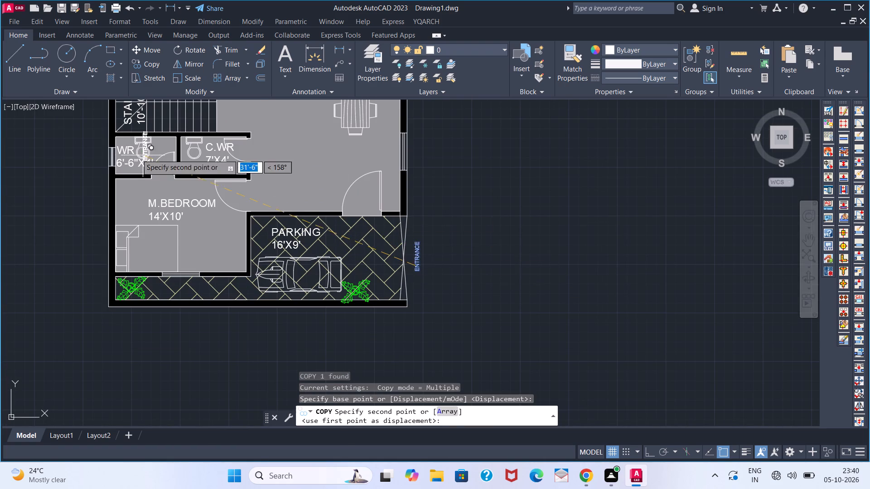
{"action": "middle_click_drag", "start_coordinate": [137, 154], "coordinate": [174, 233]}
{"action": "scroll", "coordinate": [248, 197], "scroll_direction": "up", "scroll_amount": 2}
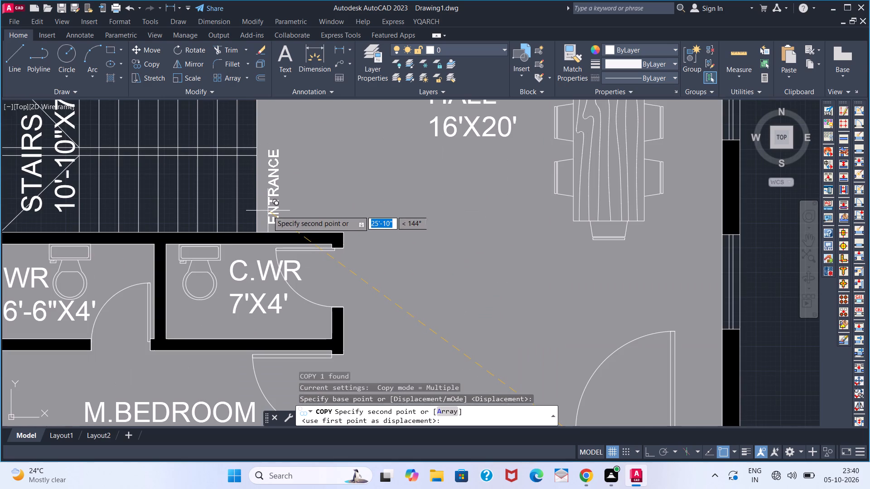
{"action": "left_click", "coordinate": [268, 211]}
{"action": "key", "text": "space"}
Change the text of the copied label beside the stairs to UP.
{"action": "double_click", "coordinate": [272, 207]}
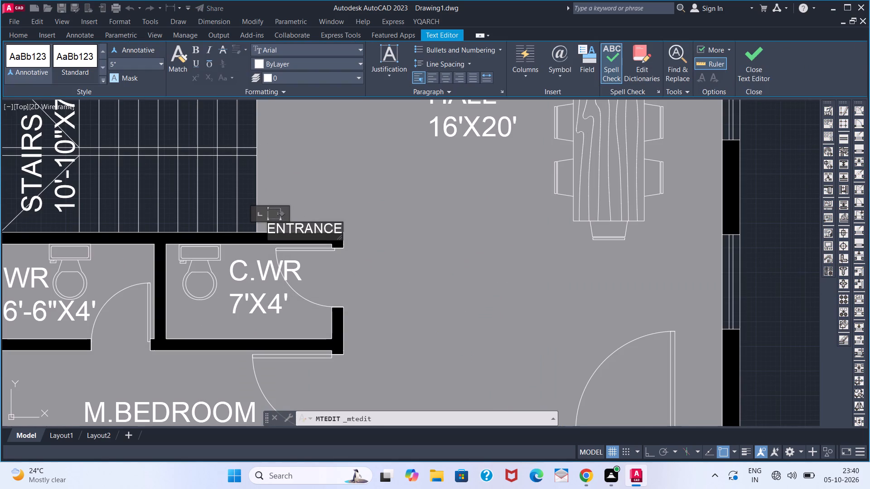
{"action": "key", "text": "Right"}
{"action": "key", "text": "Right"}
{"action": "key", "text": "Right"}
{"action": "key", "text": "Right"}
{"action": "key", "text": "Right"}
{"action": "key", "text": "Right"}
{"action": "key", "text": "Right"}
{"action": "key", "text": "Right"}
{"action": "key", "text": "Right"}
{"action": "key", "text": "Right"}
{"action": "key", "text": "Right"}
{"action": "key", "text": "Right"}
{"action": "key", "text": "Right"}
{"action": "key", "text": "Right"}
{"action": "key", "text": "BackSpace"}
{"action": "key", "text": "BackSpace"}
{"action": "key", "text": "BackSpace"}
{"action": "key", "text": "BackSpace"}
{"action": "key", "text": "BackSpace"}
{"action": "key", "text": "BackSpace"}
{"action": "key", "text": "BackSpace"}
{"action": "key", "text": "BackSpace"}
{"action": "key", "text": "BackSpace"}
{"action": "key", "text": "BackSpace"}
{"action": "key", "text": "BackSpace"}
{"action": "key", "text": "BackSpace"}
{"action": "key", "text": "BackSpace"}
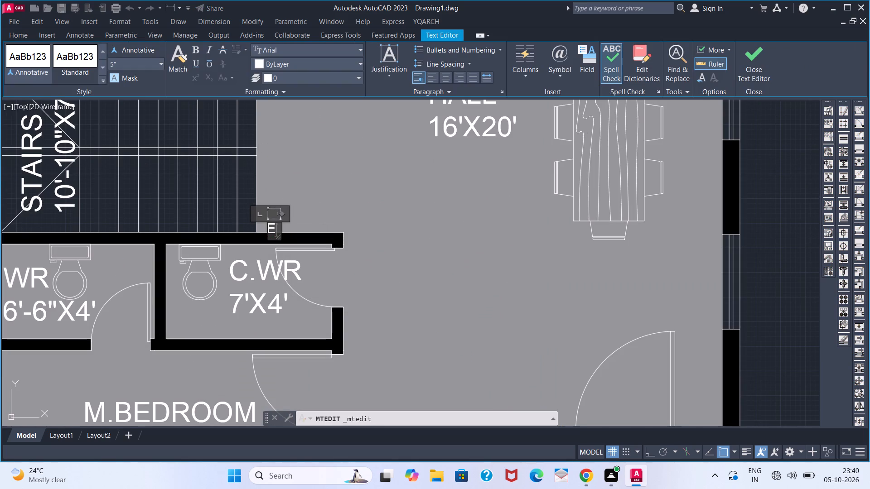
{"action": "type", "text": "UP"}
{"action": "key", "text": "Return"}
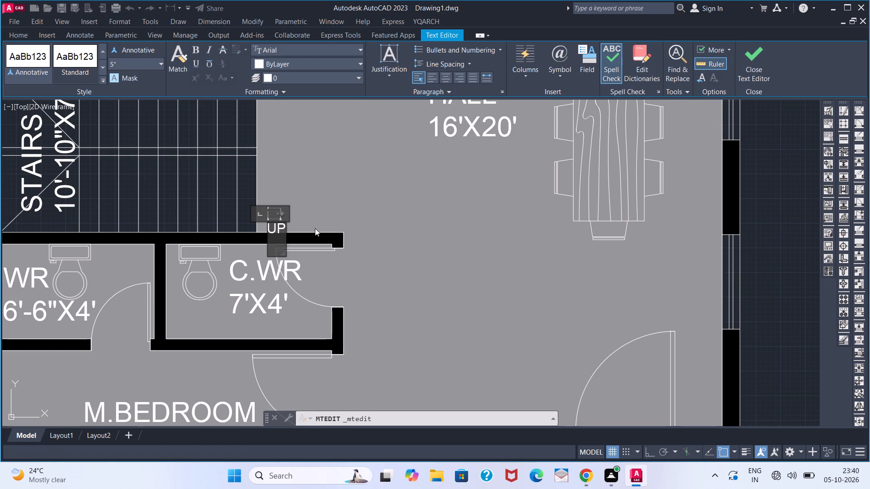
{"action": "left_click", "coordinate": [734, 75]}
{"action": "left_click", "coordinate": [746, 75]}
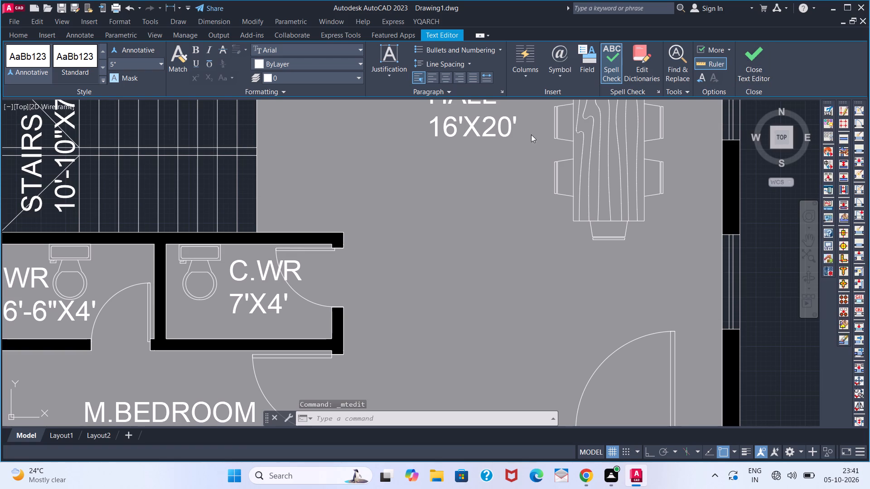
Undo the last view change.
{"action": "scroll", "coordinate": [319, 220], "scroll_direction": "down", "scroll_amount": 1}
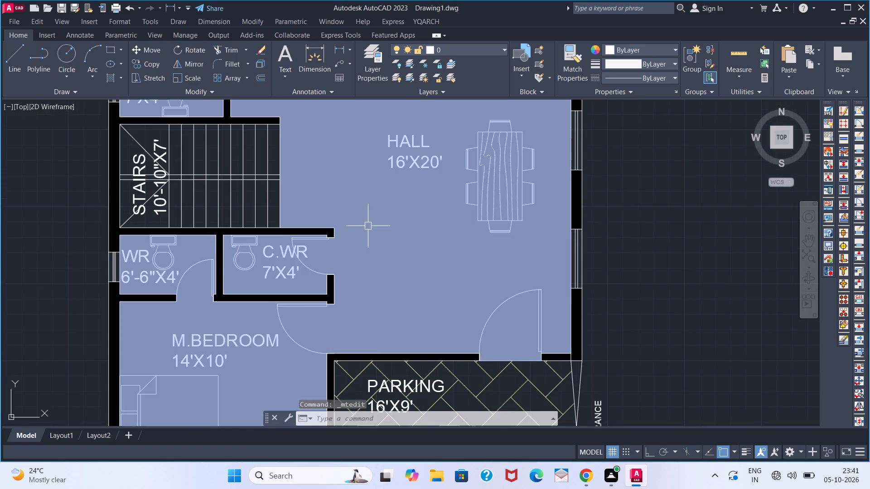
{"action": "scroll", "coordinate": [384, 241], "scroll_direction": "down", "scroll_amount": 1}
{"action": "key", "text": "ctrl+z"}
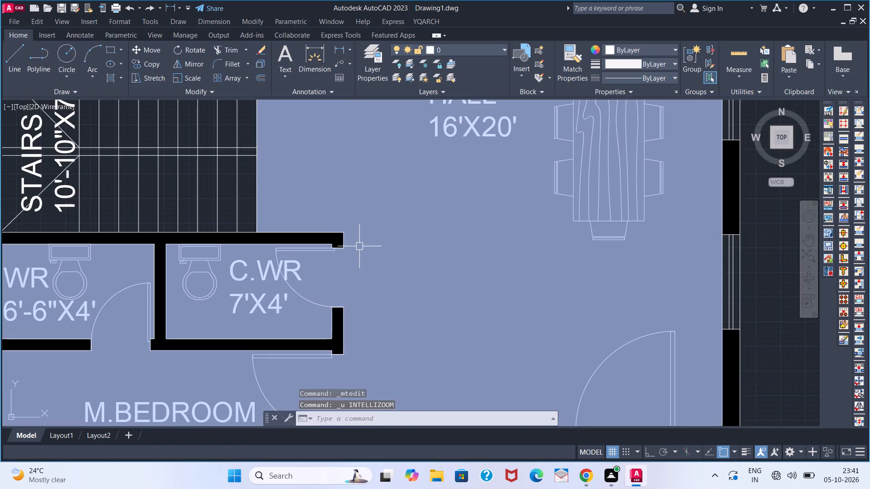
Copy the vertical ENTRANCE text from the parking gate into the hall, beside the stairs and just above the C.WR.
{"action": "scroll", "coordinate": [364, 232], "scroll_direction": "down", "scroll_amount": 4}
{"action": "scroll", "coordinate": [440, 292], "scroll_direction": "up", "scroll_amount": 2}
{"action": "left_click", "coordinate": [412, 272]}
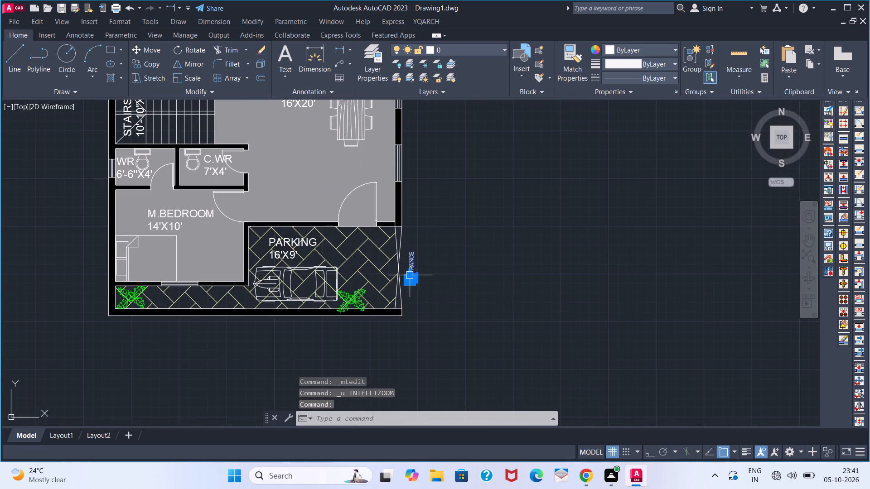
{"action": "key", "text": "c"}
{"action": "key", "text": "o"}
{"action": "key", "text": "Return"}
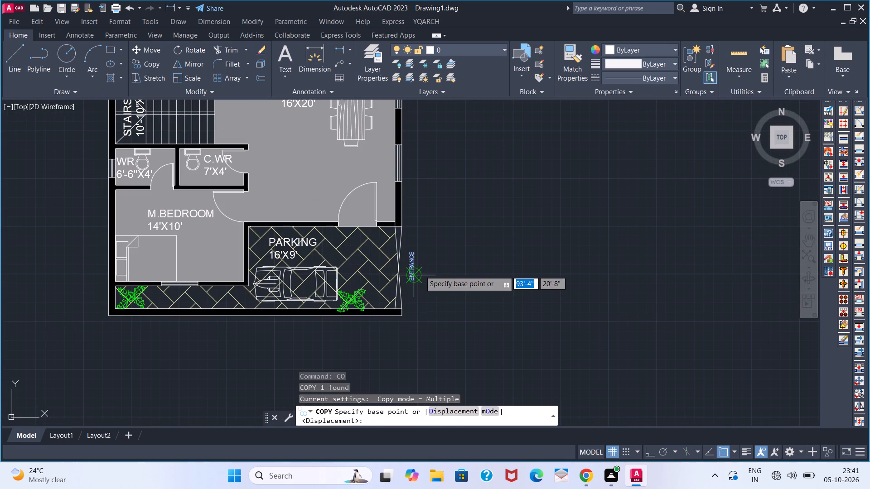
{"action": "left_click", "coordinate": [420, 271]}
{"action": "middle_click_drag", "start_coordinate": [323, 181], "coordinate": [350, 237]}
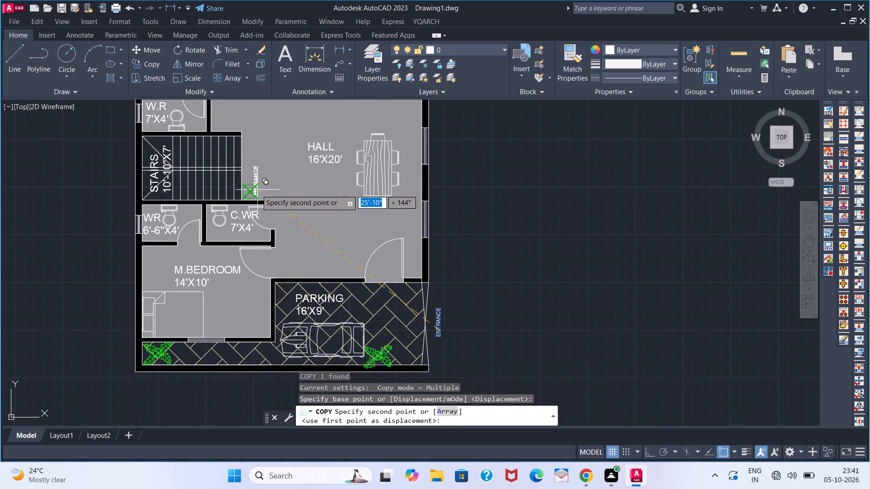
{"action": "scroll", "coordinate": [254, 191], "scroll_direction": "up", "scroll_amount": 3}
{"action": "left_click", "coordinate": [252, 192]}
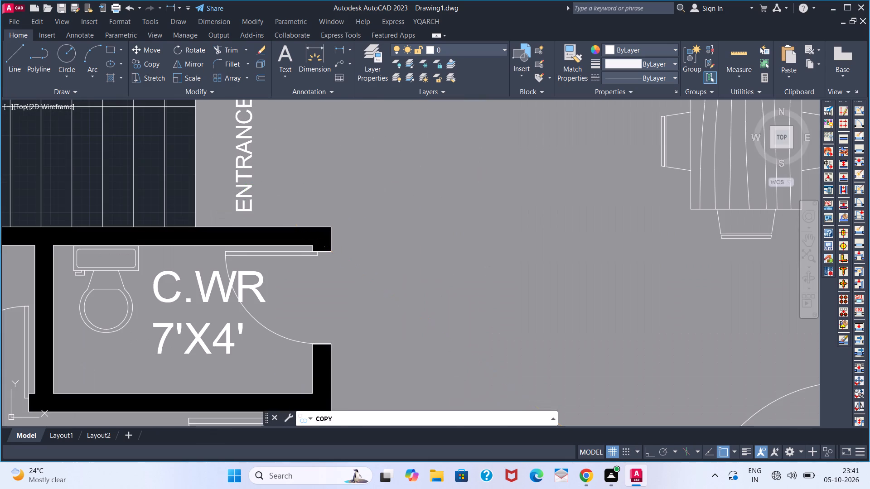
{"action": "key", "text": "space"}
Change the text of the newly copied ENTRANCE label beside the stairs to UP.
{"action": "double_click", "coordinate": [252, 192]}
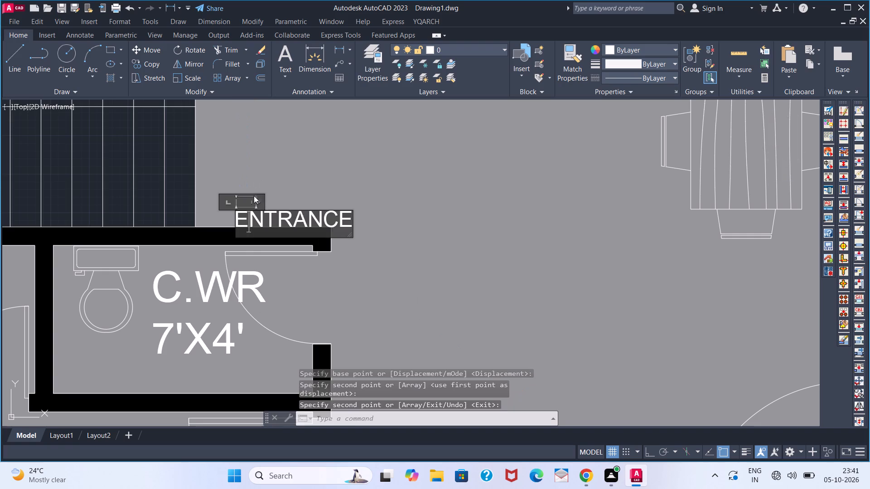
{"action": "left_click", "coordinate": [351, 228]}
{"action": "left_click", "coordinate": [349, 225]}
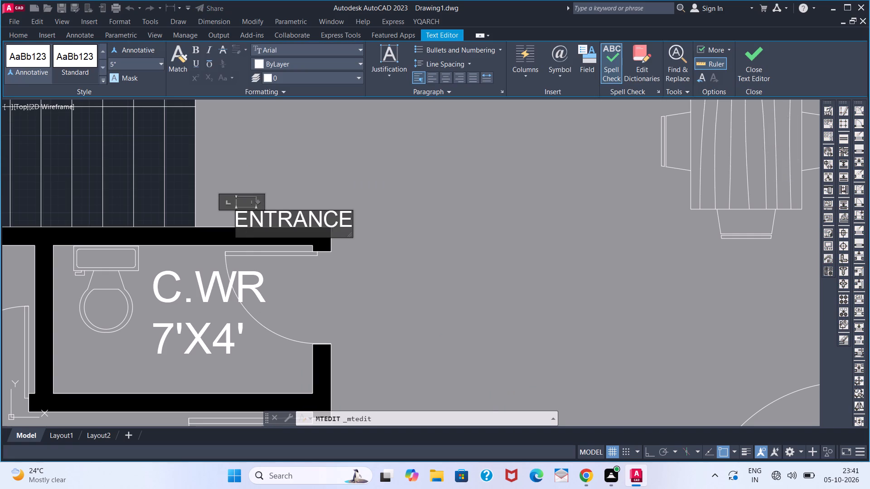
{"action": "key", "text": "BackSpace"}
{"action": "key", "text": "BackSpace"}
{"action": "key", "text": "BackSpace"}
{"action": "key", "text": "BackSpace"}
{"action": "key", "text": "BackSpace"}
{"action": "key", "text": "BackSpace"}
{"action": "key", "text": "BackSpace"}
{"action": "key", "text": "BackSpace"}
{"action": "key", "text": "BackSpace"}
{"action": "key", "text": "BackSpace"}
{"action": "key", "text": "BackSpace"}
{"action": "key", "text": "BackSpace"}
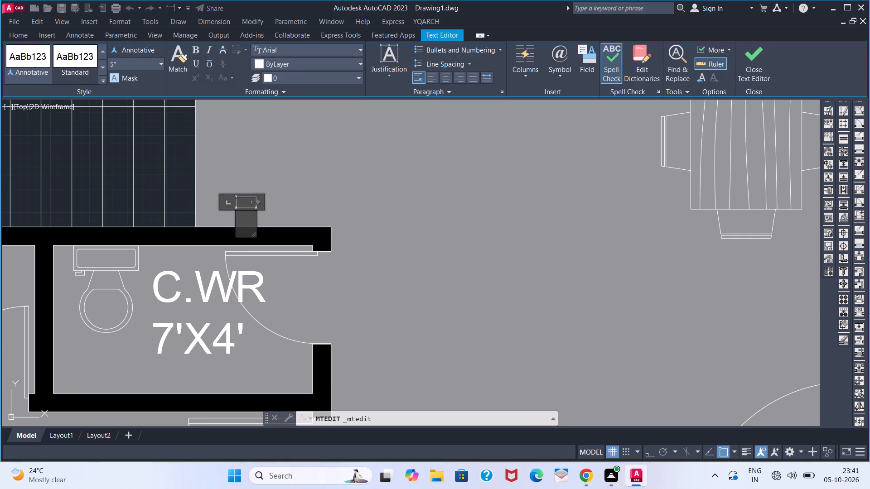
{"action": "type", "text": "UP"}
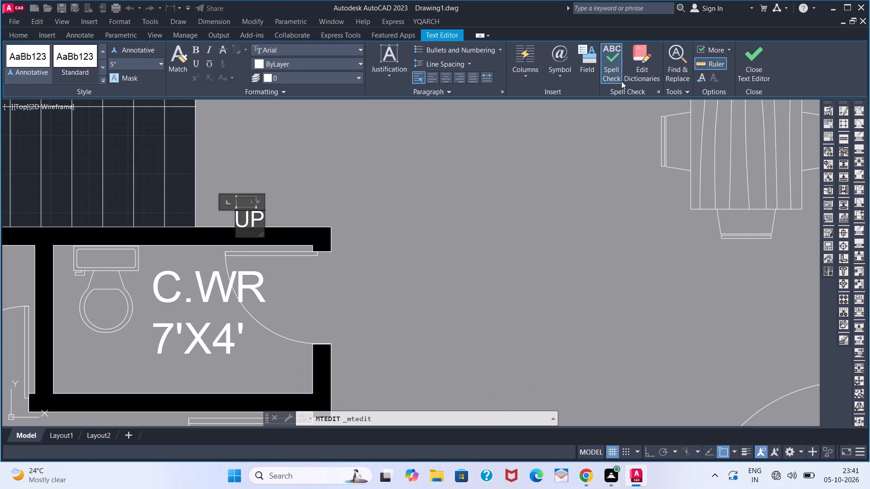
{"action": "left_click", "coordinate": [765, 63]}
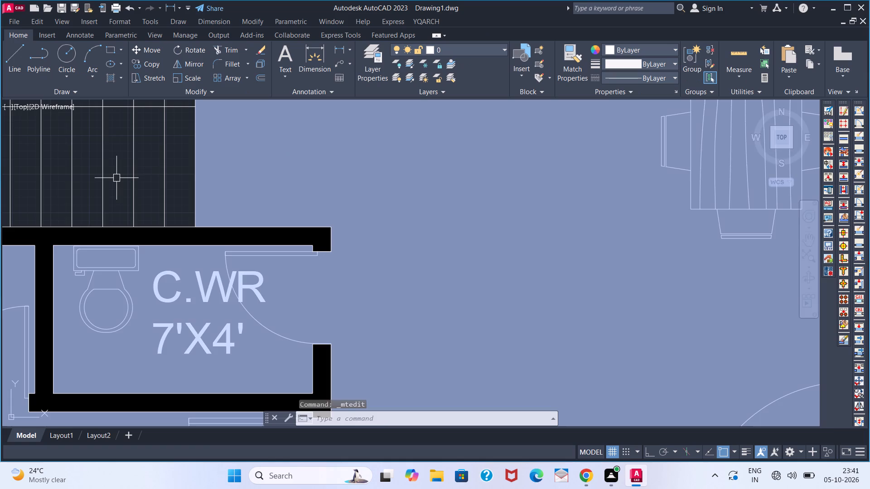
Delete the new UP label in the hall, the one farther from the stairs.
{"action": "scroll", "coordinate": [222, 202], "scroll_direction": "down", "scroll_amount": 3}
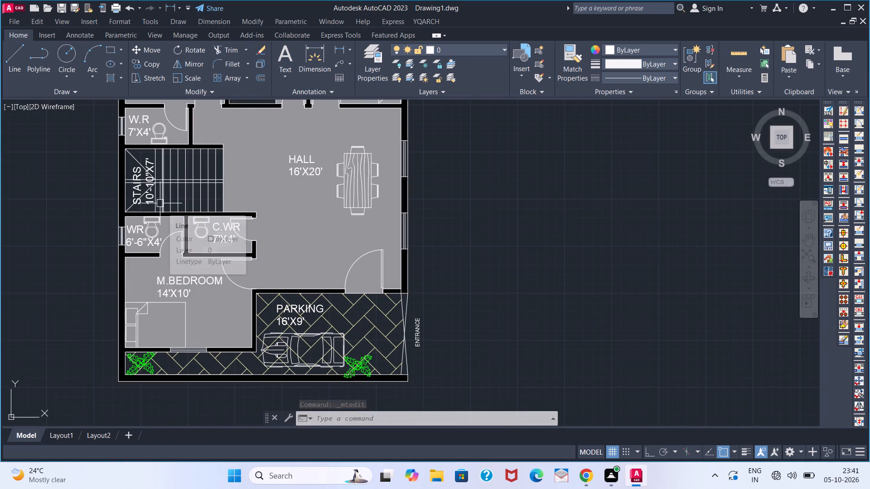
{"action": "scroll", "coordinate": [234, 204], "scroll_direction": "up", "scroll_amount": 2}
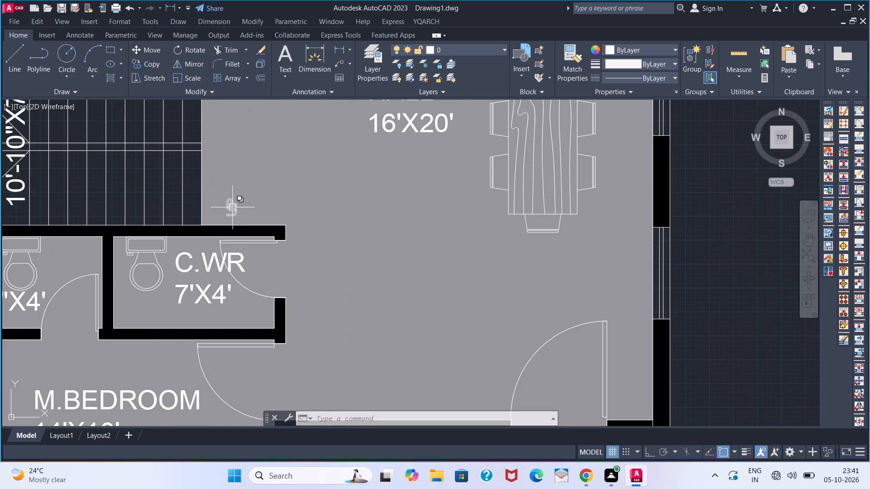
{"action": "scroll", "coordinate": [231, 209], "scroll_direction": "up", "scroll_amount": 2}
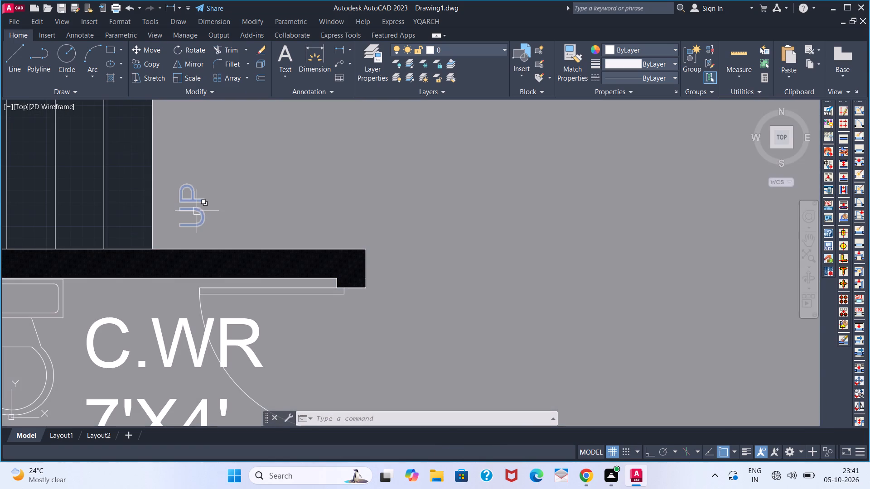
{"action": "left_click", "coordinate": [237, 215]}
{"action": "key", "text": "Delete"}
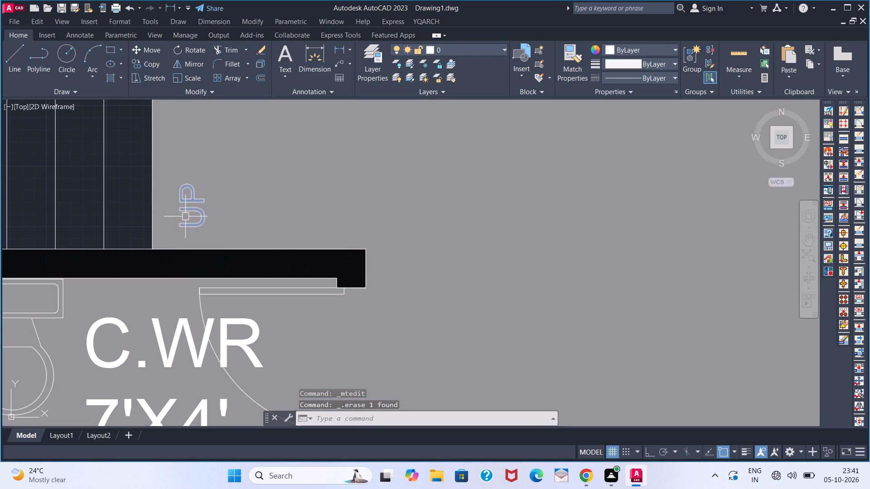
Delete the remaining small UP label in the hall beside the stairs' open end.
{"action": "scroll", "coordinate": [188, 216], "scroll_direction": "down", "scroll_amount": 3}
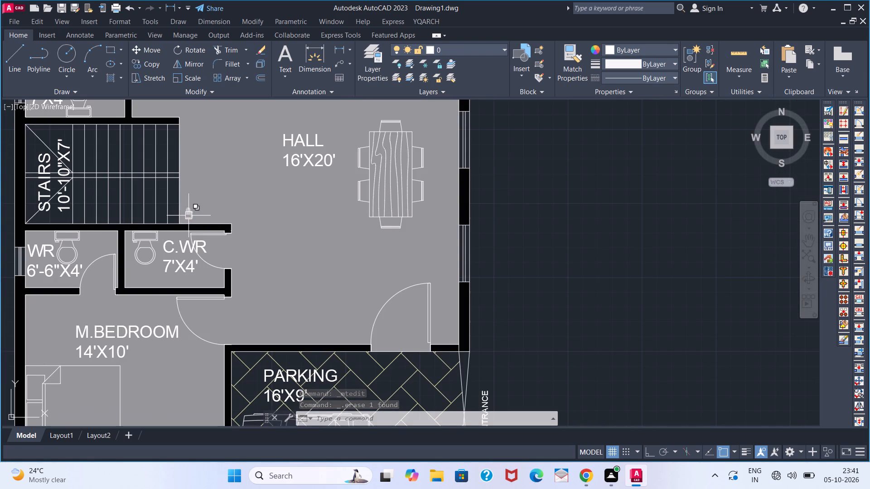
{"action": "scroll", "coordinate": [167, 216], "scroll_direction": "up", "scroll_amount": 1}
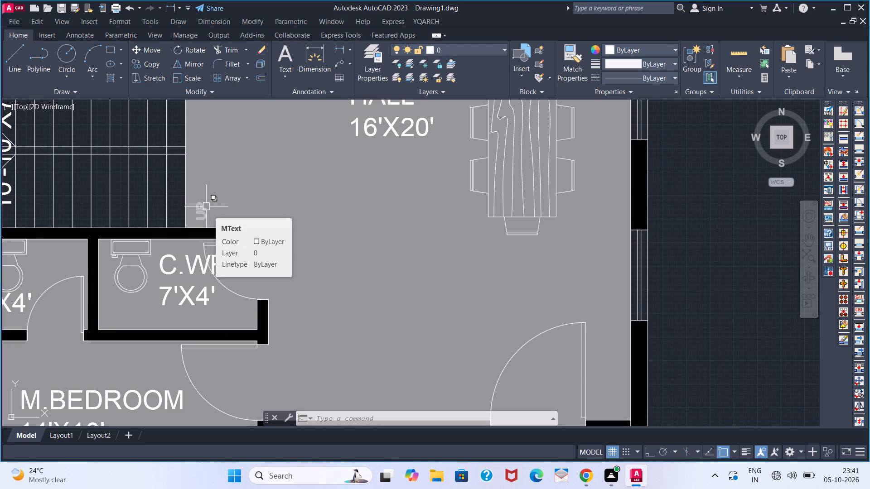
{"action": "left_click", "coordinate": [206, 206]}
{"action": "key", "text": "Return"}
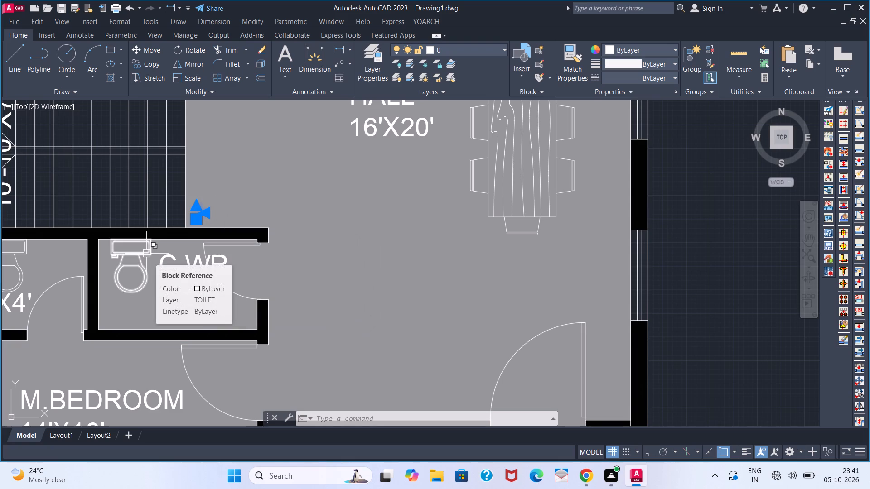
{"action": "key", "text": "Delete"}
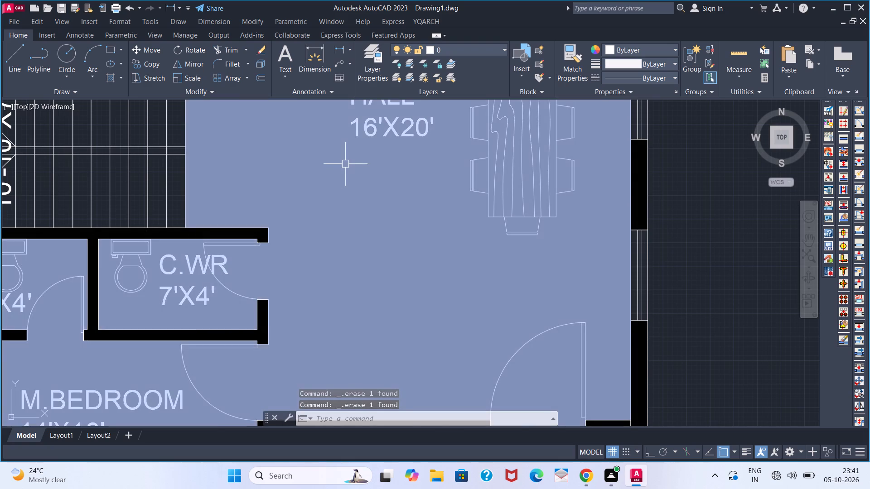
Draw a line along the lower stair flight's open edge, from the corner at the C.WR wall to the central divider.
{"action": "scroll", "coordinate": [339, 164], "scroll_direction": "down", "scroll_amount": 1}
{"action": "middle_click_drag", "start_coordinate": [333, 172], "coordinate": [317, 227]}
{"action": "scroll", "coordinate": [232, 242], "scroll_direction": "up", "scroll_amount": 1}
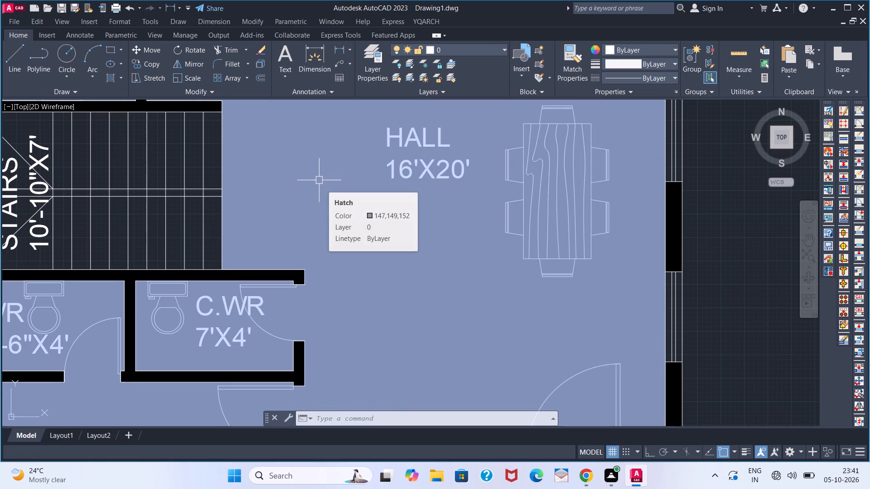
{"action": "middle_click_drag", "start_coordinate": [187, 225], "coordinate": [270, 234]}
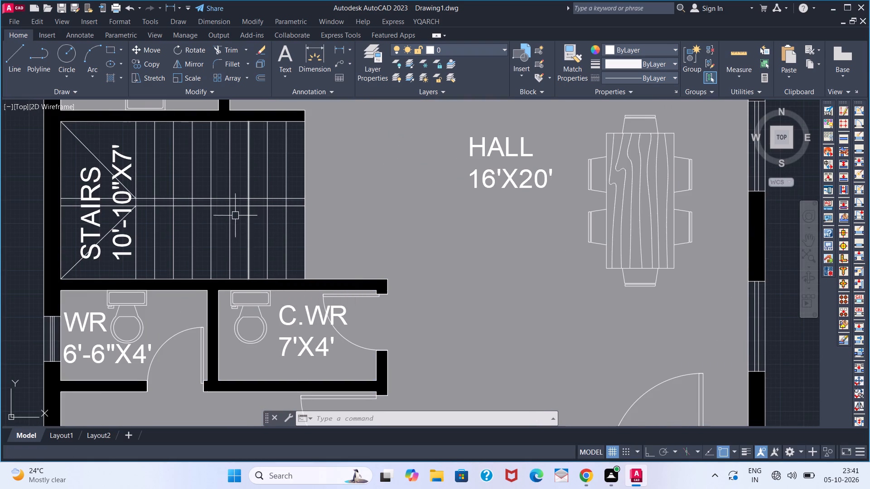
{"action": "key", "text": "l"}
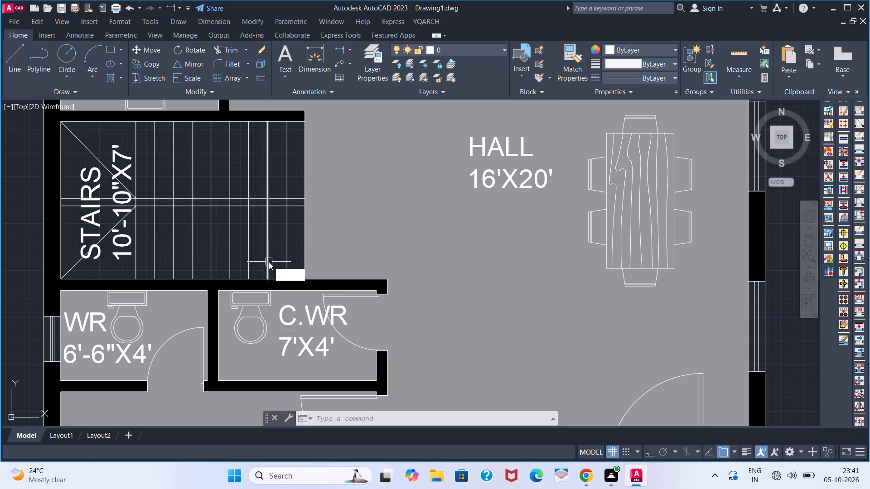
{"action": "key", "text": "Return"}
{"action": "left_click", "coordinate": [300, 279]}
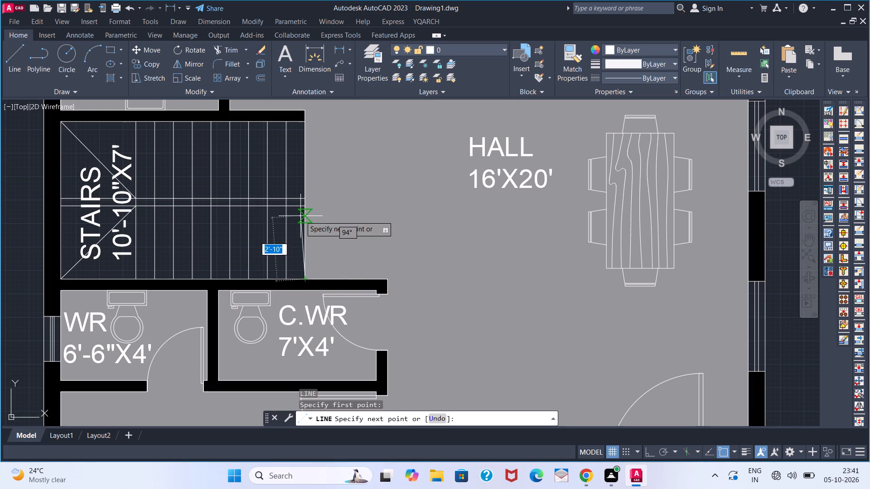
{"action": "left_click", "coordinate": [307, 210]}
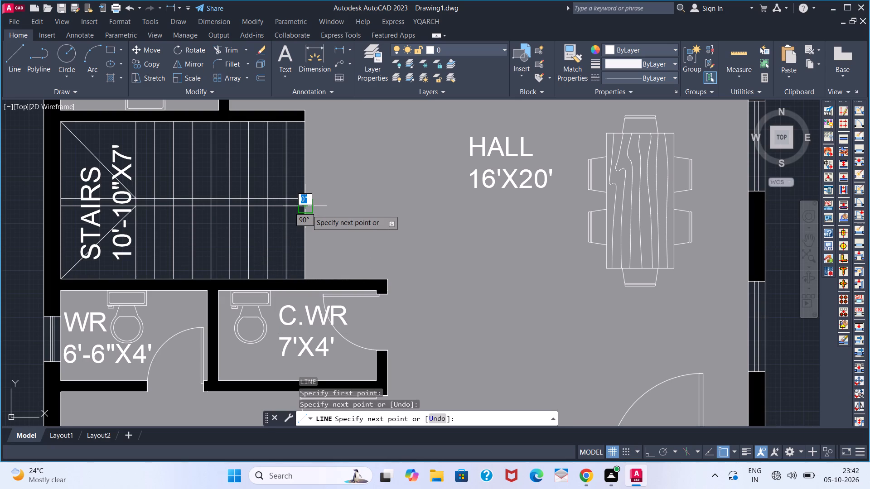
{"action": "key", "text": "space"}
Draw the stair direction line: about 9'-2" from the lower flight's edge midpoint, across the landing between diagonals, and about 7'-6" along the upper flight.
{"action": "key", "text": "space"}
{"action": "left_click", "coordinate": [304, 237]}
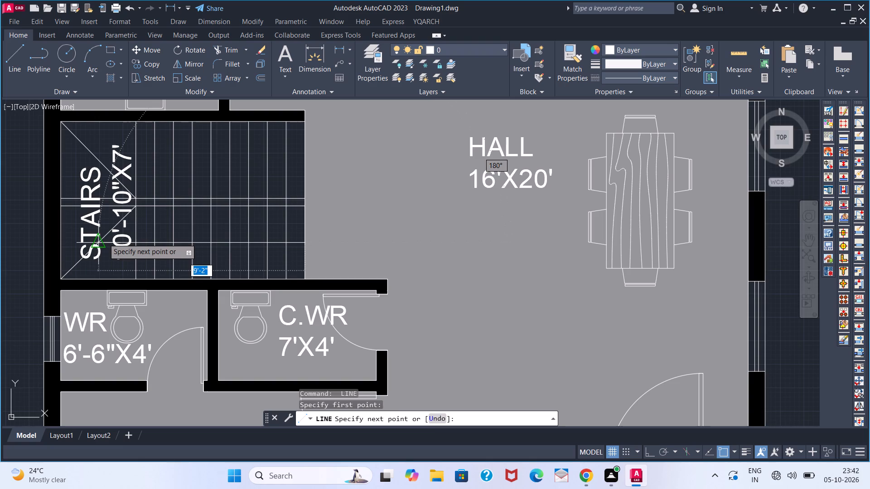
{"action": "scroll", "coordinate": [104, 239], "scroll_direction": "up", "scroll_amount": 2}
{"action": "scroll", "coordinate": [100, 244], "scroll_direction": "down", "scroll_amount": 1}
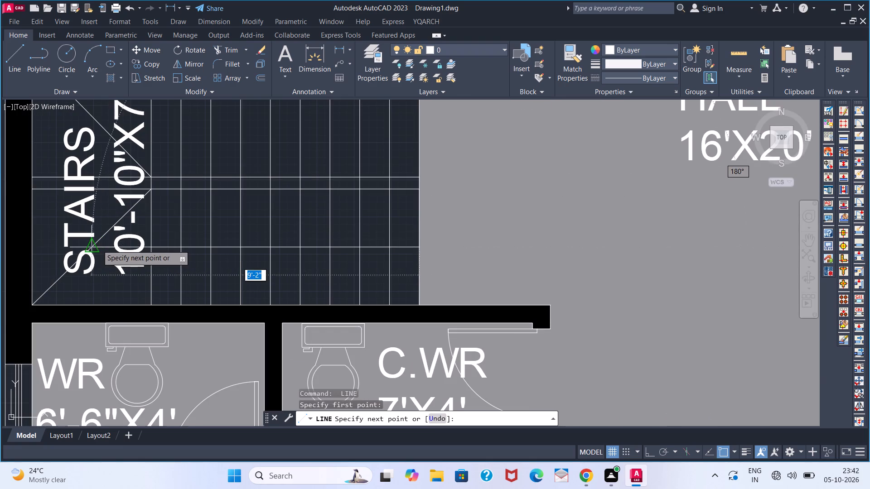
{"action": "left_click", "coordinate": [97, 245]}
{"action": "middle_click_drag", "start_coordinate": [81, 104], "coordinate": [85, 129]}
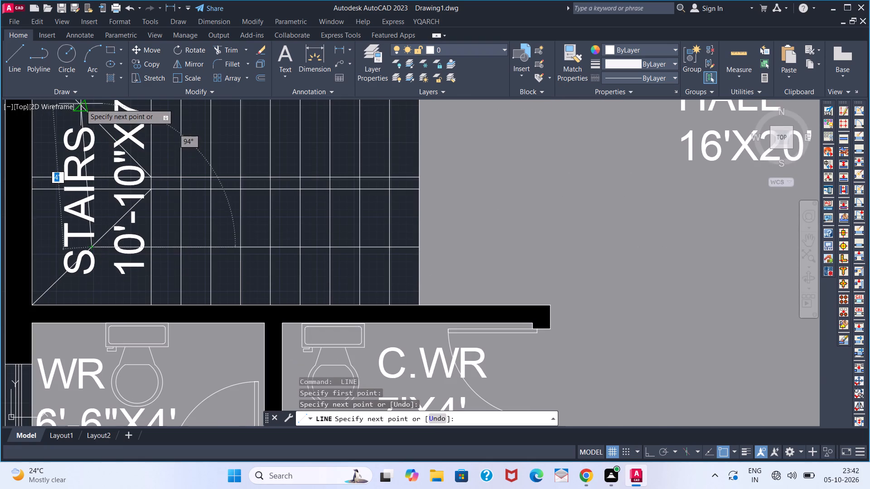
{"action": "middle_click_drag", "start_coordinate": [85, 129], "coordinate": [92, 190]}
{"action": "left_click", "coordinate": [106, 206]}
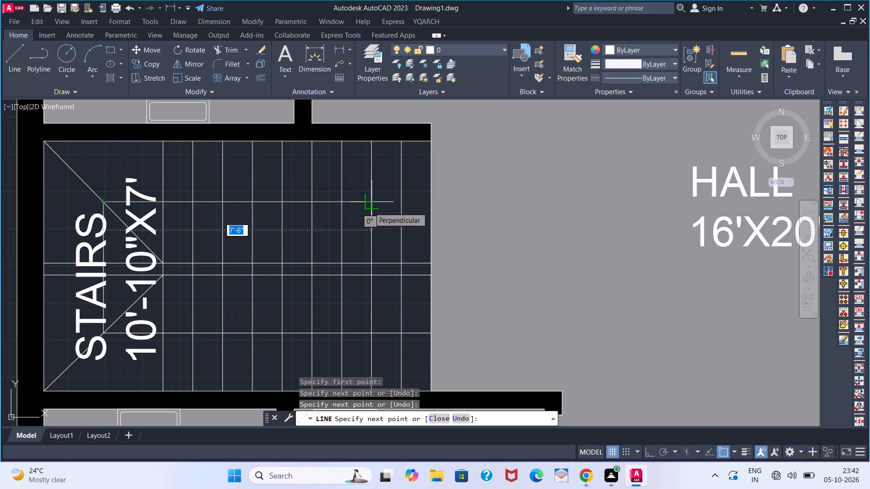
{"action": "left_click", "coordinate": [369, 207]}
Draw a triangular arrowhead at the direction line's end, spanning the upper flight's width with its tip on the open edge facing the hall.
{"action": "left_click", "coordinate": [378, 146]}
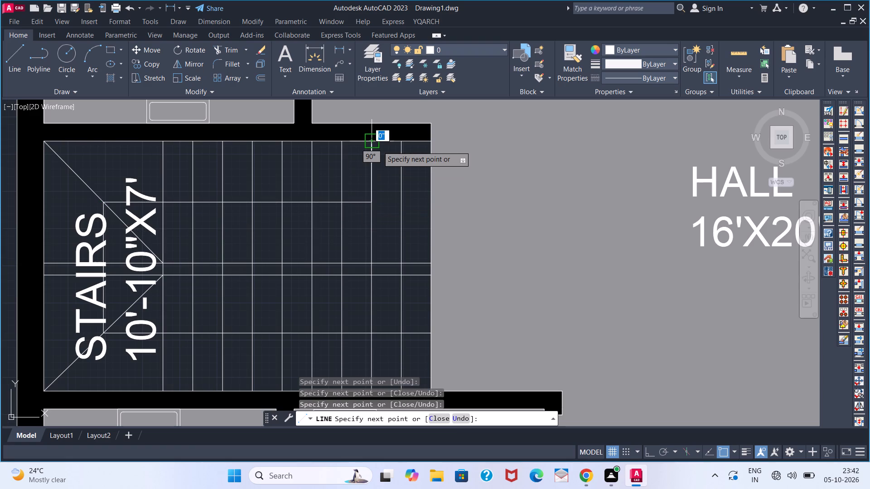
{"action": "key", "text": "space"}
{"action": "key", "text": "space"}
{"action": "left_click", "coordinate": [369, 202]}
{"action": "right_click_drag", "start_coordinate": [370, 239], "coordinate": [370, 244]}
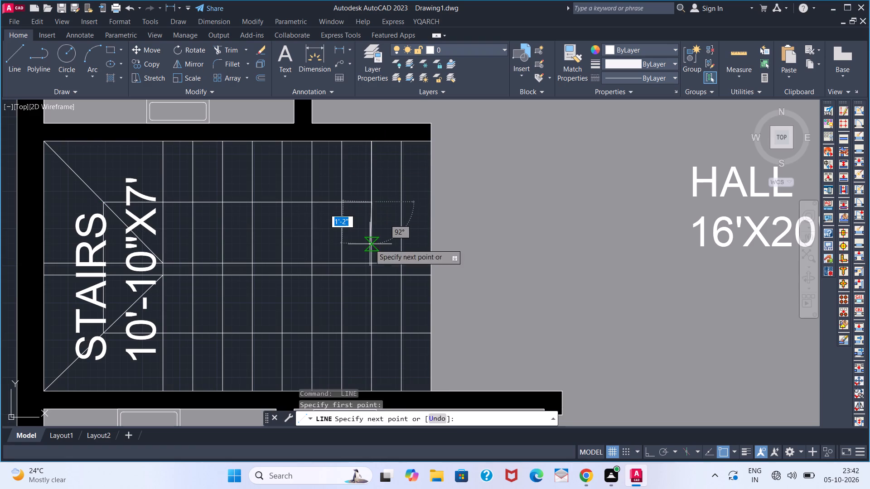
{"action": "right_click_drag", "start_coordinate": [370, 244], "coordinate": [370, 245]}
{"action": "key", "text": "Escape"}
{"action": "left_click", "coordinate": [377, 260]}
{"action": "key", "text": "space"}
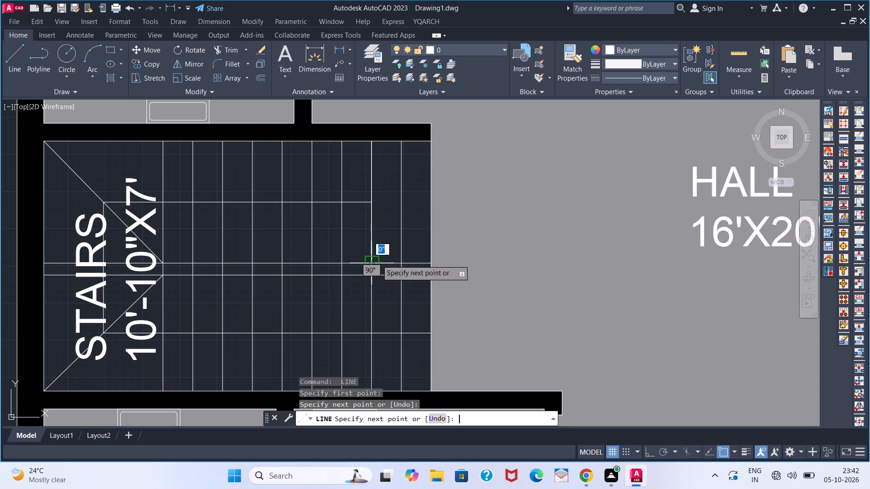
{"action": "key", "text": "v"}
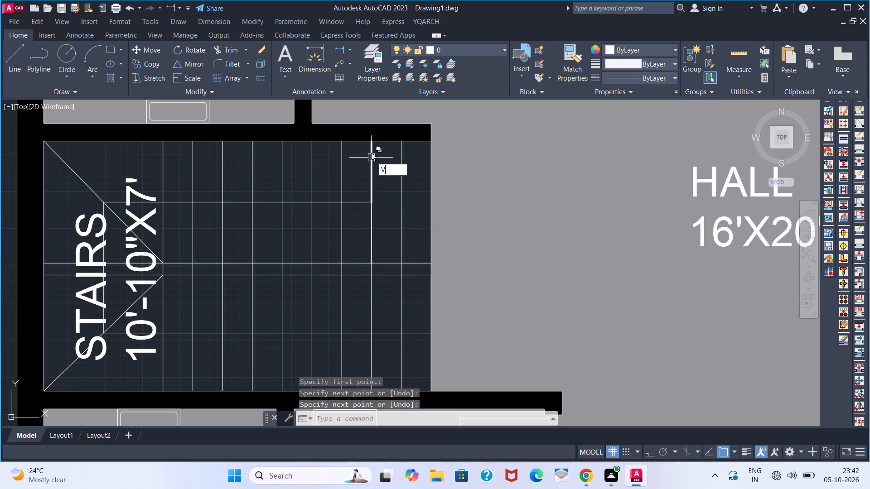
{"action": "key", "text": "grave"}
{"action": "key", "text": "Escape"}
{"action": "key", "text": "space"}
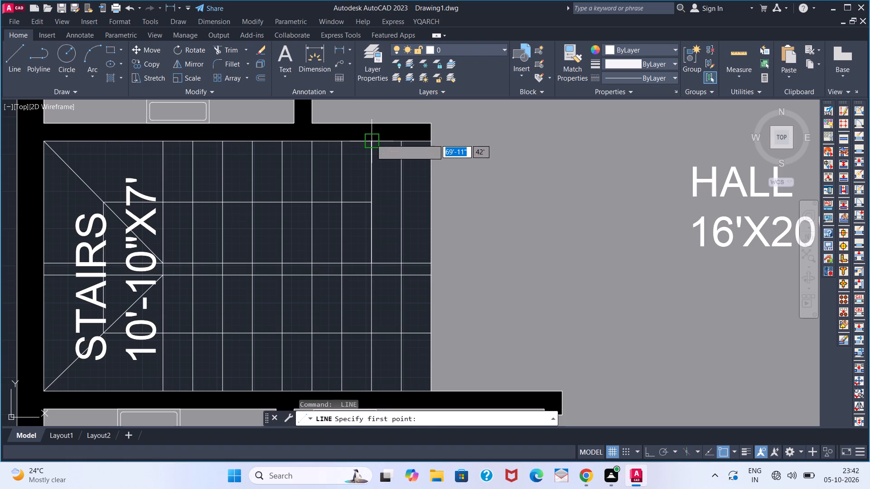
{"action": "left_click", "coordinate": [371, 139]}
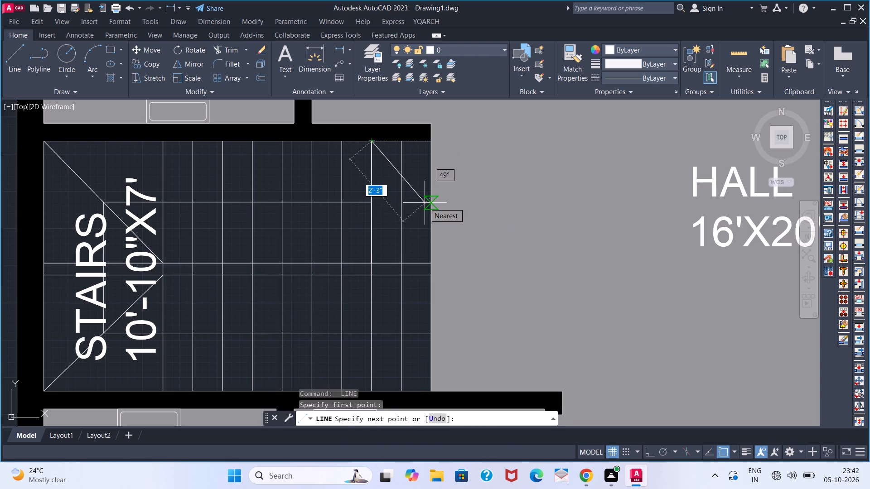
{"action": "left_click", "coordinate": [425, 203]}
{"action": "left_click", "coordinate": [372, 258]}
{"action": "key", "text": "space"}
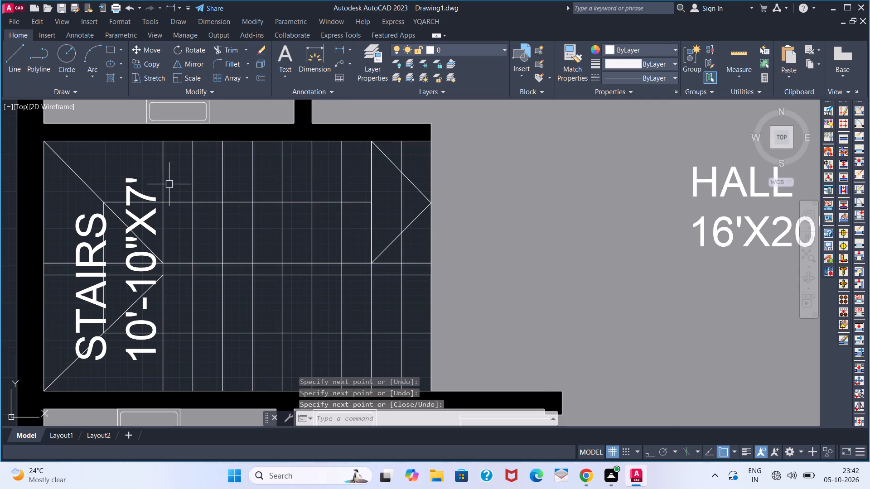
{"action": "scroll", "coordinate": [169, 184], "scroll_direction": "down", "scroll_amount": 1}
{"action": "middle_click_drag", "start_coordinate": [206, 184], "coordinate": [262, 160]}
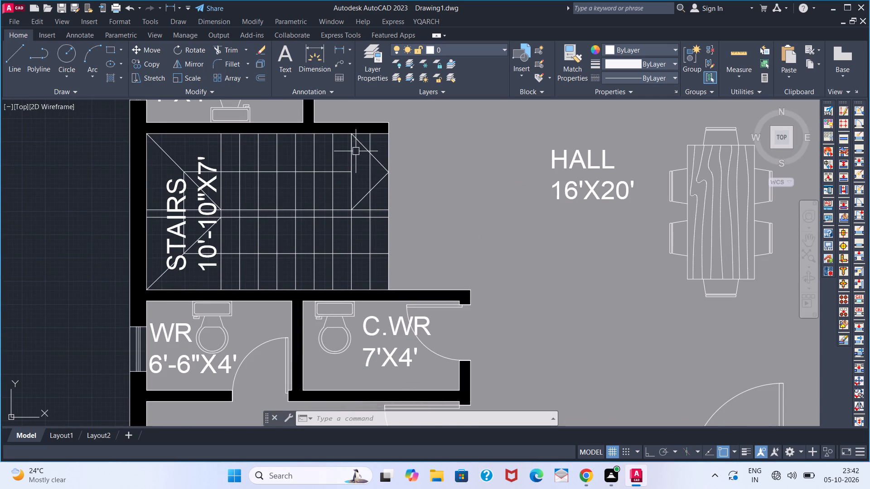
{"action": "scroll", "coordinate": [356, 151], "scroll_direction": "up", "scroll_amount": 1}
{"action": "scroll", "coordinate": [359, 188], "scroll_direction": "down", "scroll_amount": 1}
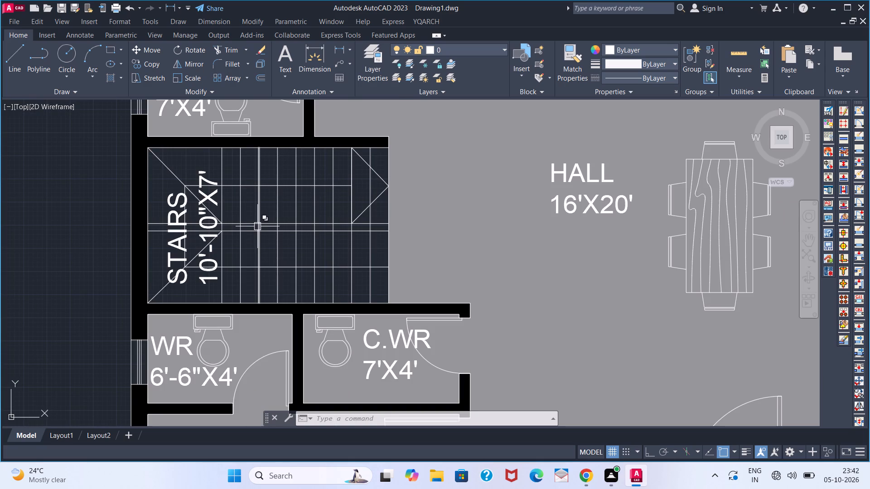
Trim the stair tread lines crossing the narrow gap between the two central divider lines of the stairs.
{"action": "type", "text": "TR"}
{"action": "key", "text": "space"}
{"action": "scroll", "coordinate": [240, 223], "scroll_direction": "up", "scroll_amount": 2}
{"action": "left_click", "coordinate": [211, 235]}
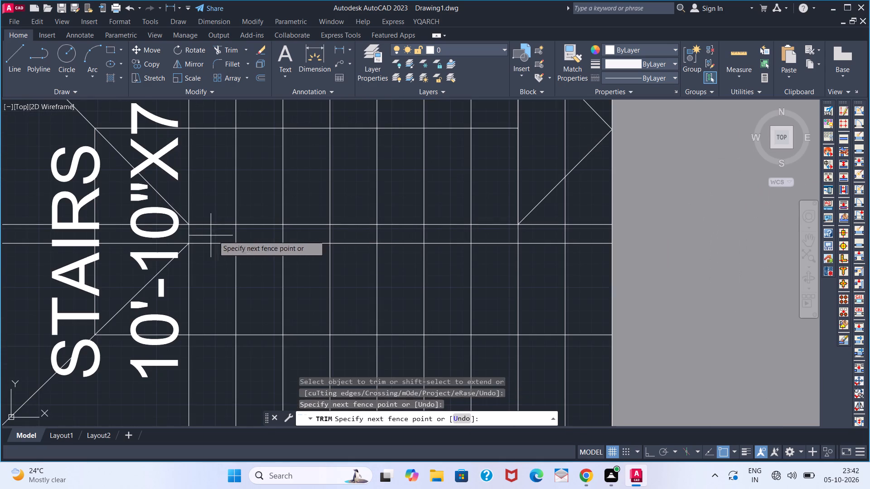
{"action": "left_click", "coordinate": [571, 235]}
{"action": "key", "text": "space"}
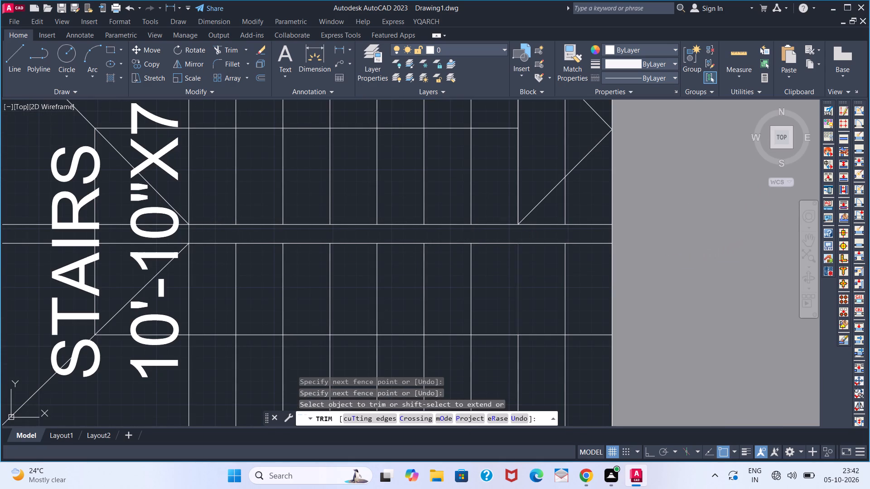
{"action": "scroll", "coordinate": [266, 232], "scroll_direction": "down", "scroll_amount": 2}
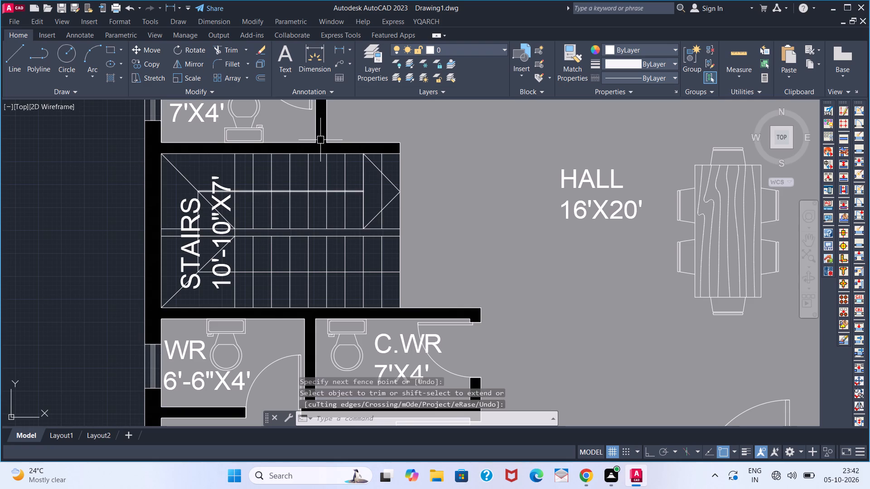
{"action": "scroll", "coordinate": [477, 349], "scroll_direction": "down", "scroll_amount": 1}
{"action": "middle_click_drag", "start_coordinate": [468, 341], "coordinate": [372, 304]}
{"action": "scroll", "coordinate": [435, 321], "scroll_direction": "down", "scroll_amount": 1}
{"action": "key", "text": "Escape"}
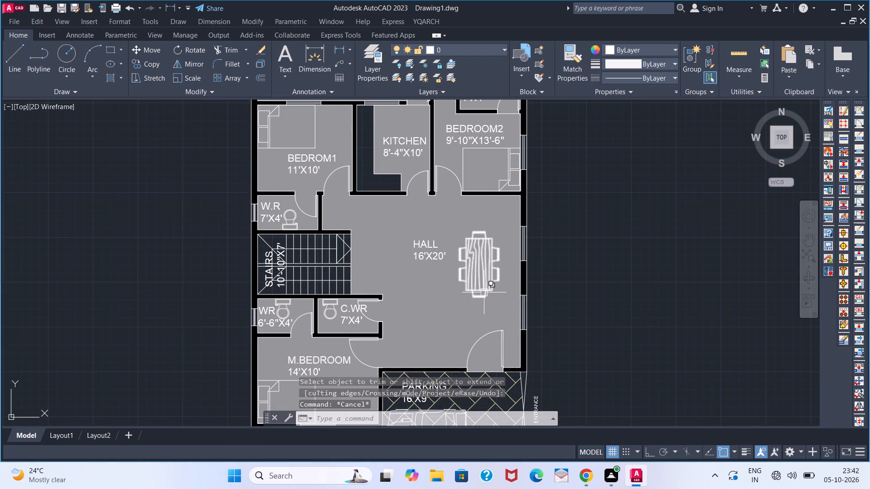
{"action": "key", "text": "Escape"}
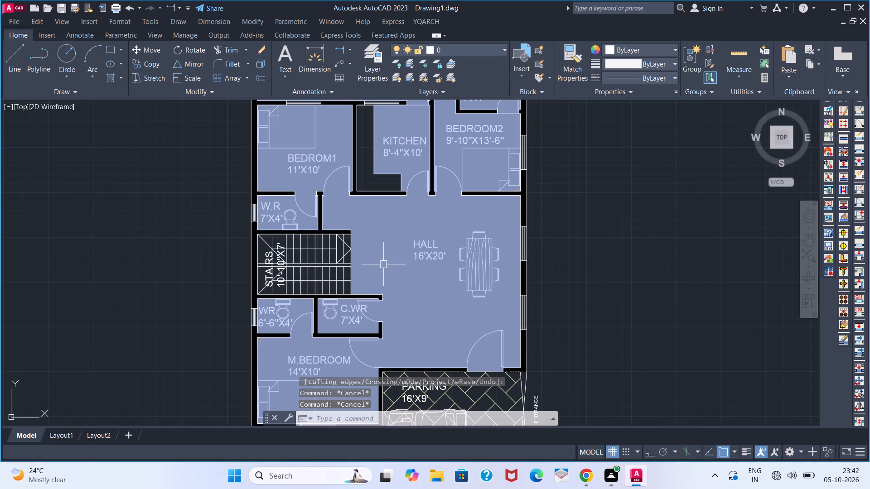
Review the overall floor plan, checking the rooms, stairs, parking and entrance label.
{"action": "scroll", "coordinate": [382, 254], "scroll_direction": "down", "scroll_amount": 1}
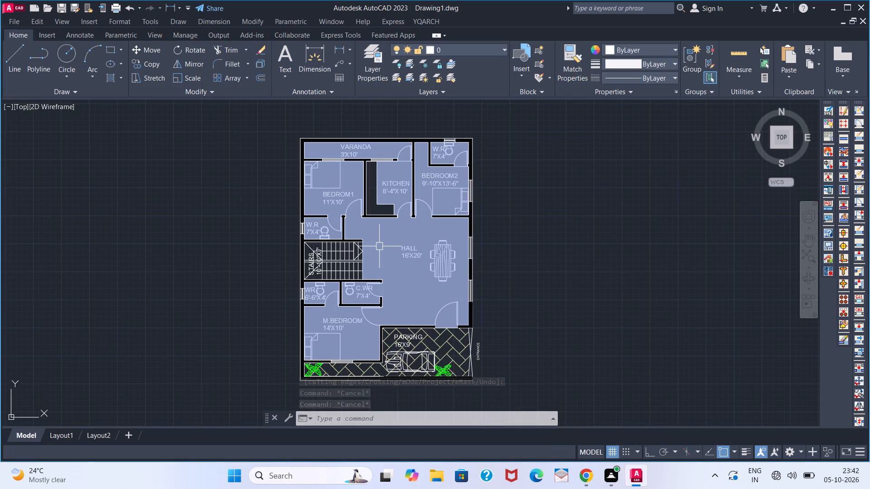
{"action": "scroll", "coordinate": [383, 257], "scroll_direction": "down", "scroll_amount": 1}
{"action": "scroll", "coordinate": [383, 257], "scroll_direction": "up", "scroll_amount": 2}
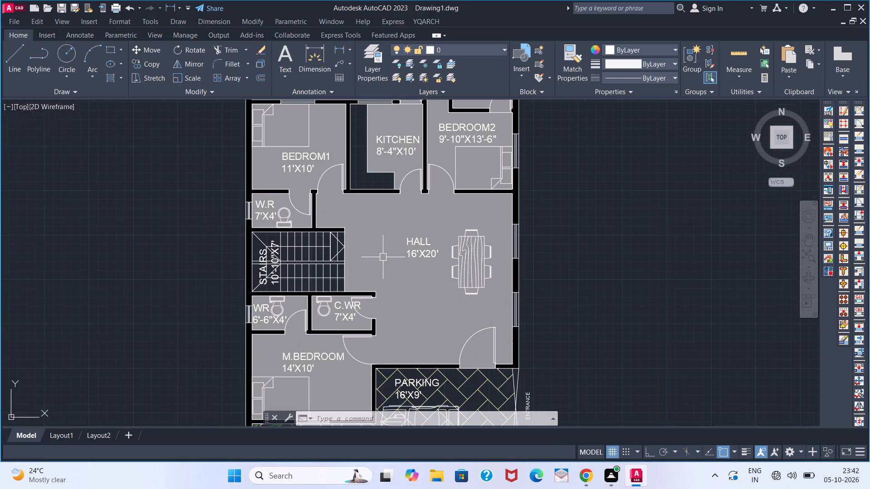
{"action": "scroll", "coordinate": [383, 257], "scroll_direction": "down", "scroll_amount": 1}
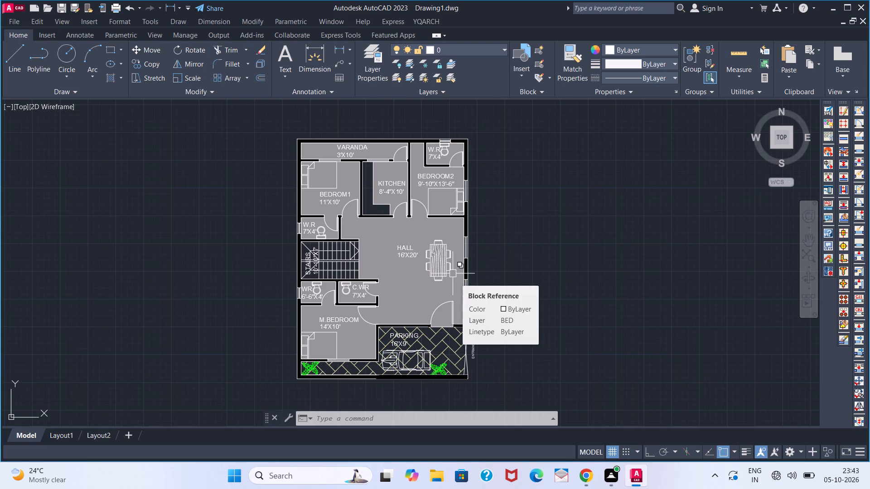
{"action": "scroll", "coordinate": [453, 273], "scroll_direction": "down", "scroll_amount": 1}
{"action": "scroll", "coordinate": [453, 273], "scroll_direction": "up", "scroll_amount": 2}
{"action": "scroll", "coordinate": [565, 359], "scroll_direction": "down", "scroll_amount": 1}
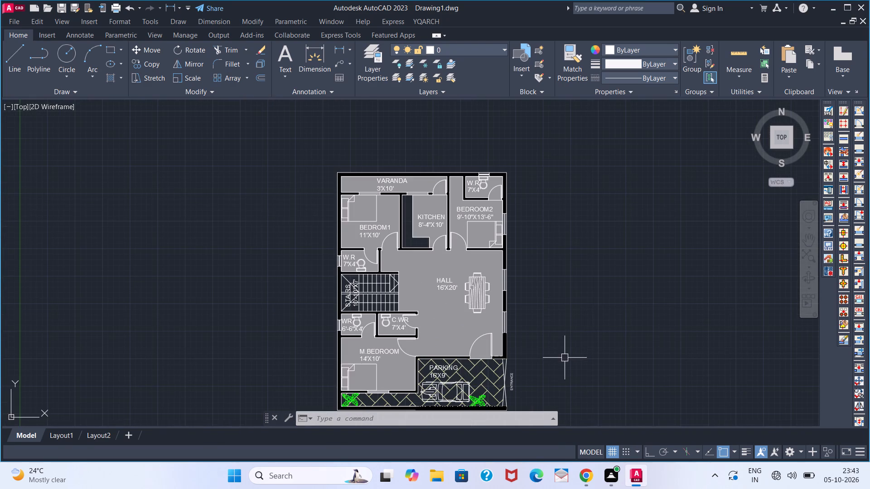
{"action": "scroll", "coordinate": [565, 358], "scroll_direction": "up", "scroll_amount": 1}
{"action": "scroll", "coordinate": [565, 358], "scroll_direction": "down", "scroll_amount": 1}
{"action": "scroll", "coordinate": [565, 358], "scroll_direction": "up", "scroll_amount": 1}
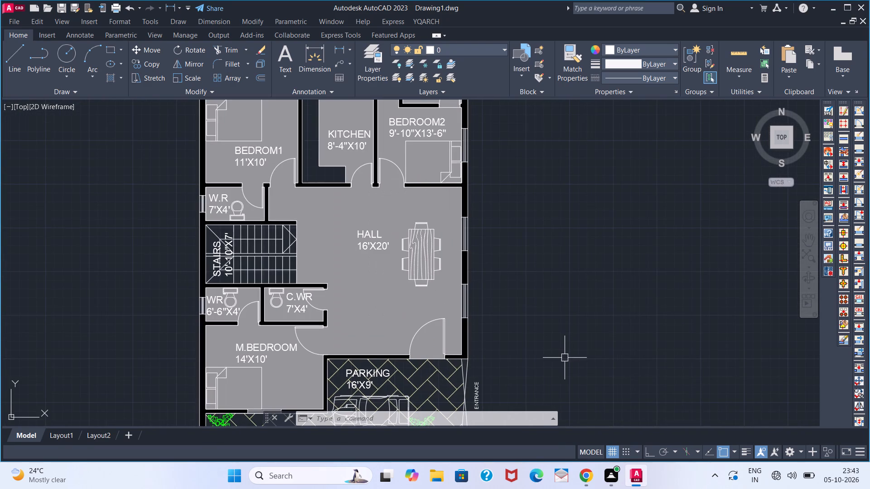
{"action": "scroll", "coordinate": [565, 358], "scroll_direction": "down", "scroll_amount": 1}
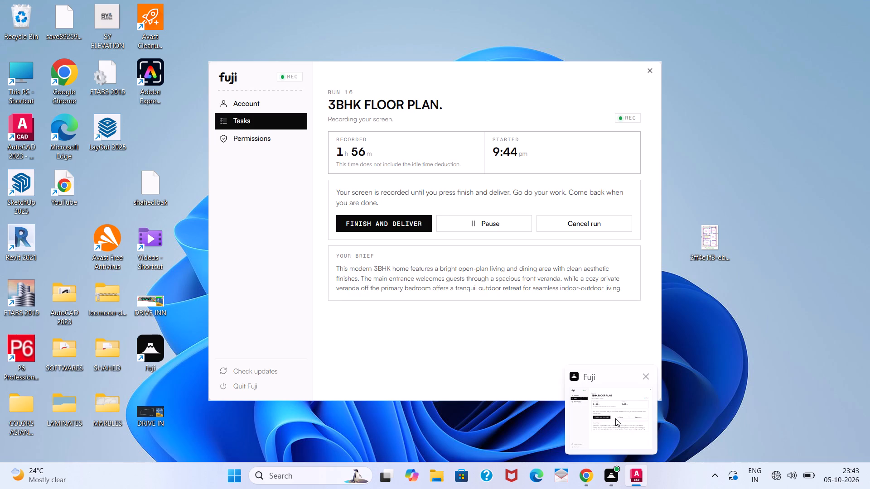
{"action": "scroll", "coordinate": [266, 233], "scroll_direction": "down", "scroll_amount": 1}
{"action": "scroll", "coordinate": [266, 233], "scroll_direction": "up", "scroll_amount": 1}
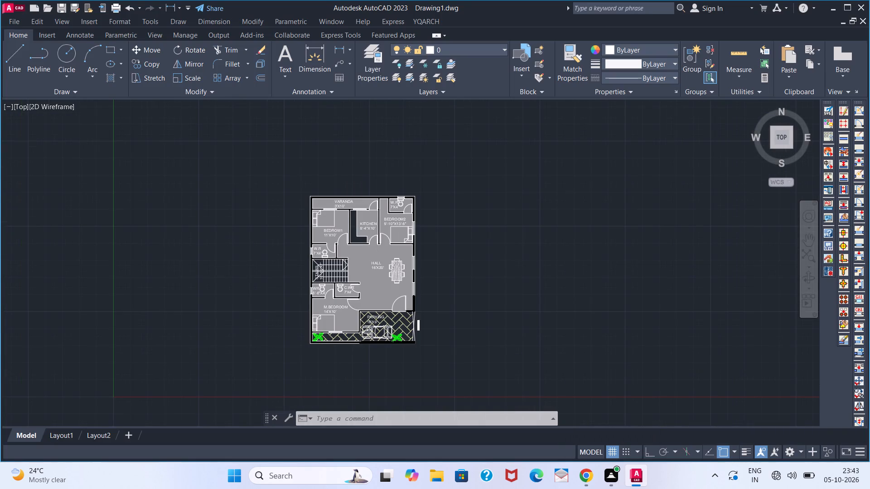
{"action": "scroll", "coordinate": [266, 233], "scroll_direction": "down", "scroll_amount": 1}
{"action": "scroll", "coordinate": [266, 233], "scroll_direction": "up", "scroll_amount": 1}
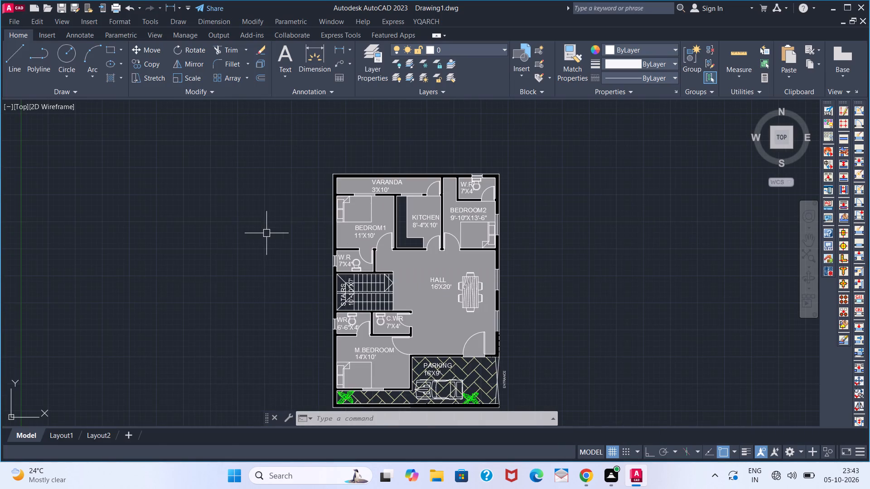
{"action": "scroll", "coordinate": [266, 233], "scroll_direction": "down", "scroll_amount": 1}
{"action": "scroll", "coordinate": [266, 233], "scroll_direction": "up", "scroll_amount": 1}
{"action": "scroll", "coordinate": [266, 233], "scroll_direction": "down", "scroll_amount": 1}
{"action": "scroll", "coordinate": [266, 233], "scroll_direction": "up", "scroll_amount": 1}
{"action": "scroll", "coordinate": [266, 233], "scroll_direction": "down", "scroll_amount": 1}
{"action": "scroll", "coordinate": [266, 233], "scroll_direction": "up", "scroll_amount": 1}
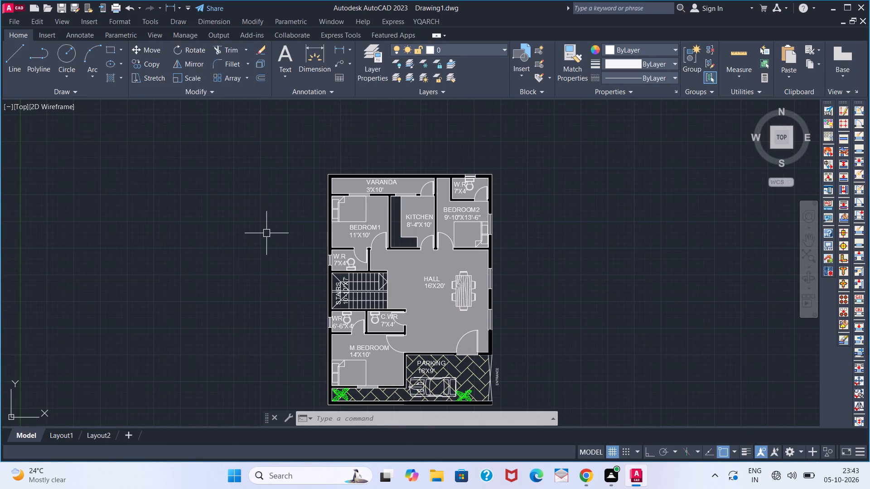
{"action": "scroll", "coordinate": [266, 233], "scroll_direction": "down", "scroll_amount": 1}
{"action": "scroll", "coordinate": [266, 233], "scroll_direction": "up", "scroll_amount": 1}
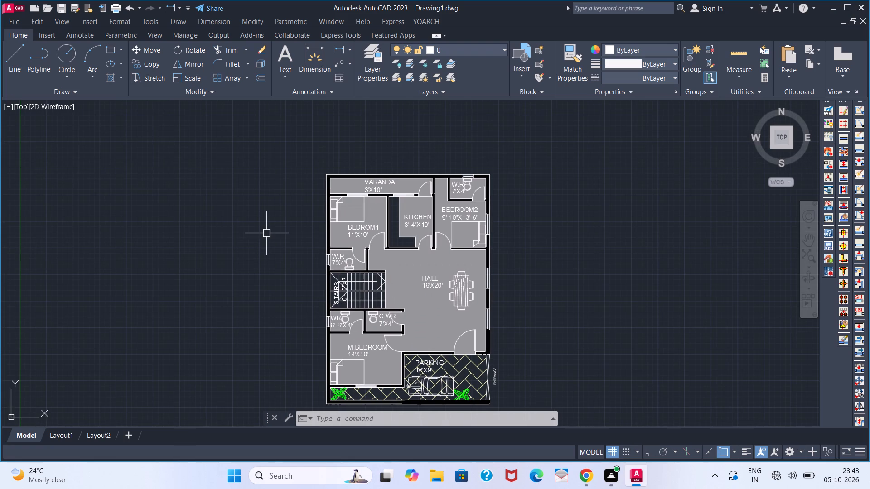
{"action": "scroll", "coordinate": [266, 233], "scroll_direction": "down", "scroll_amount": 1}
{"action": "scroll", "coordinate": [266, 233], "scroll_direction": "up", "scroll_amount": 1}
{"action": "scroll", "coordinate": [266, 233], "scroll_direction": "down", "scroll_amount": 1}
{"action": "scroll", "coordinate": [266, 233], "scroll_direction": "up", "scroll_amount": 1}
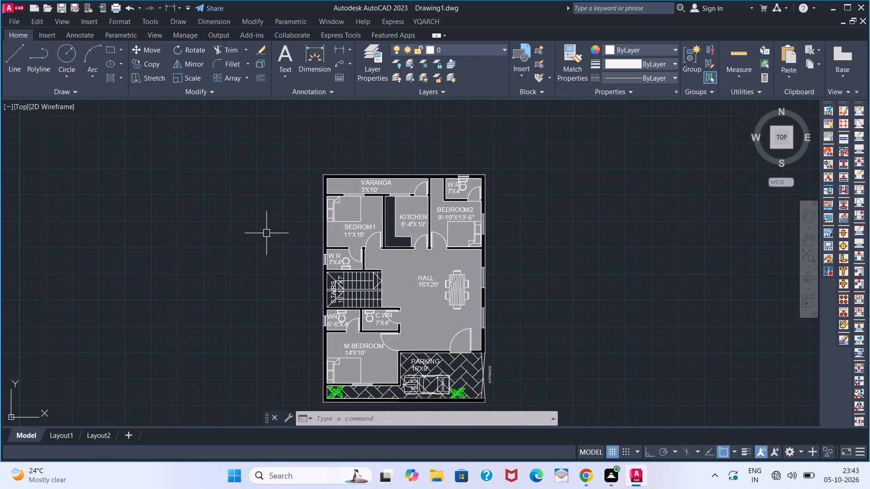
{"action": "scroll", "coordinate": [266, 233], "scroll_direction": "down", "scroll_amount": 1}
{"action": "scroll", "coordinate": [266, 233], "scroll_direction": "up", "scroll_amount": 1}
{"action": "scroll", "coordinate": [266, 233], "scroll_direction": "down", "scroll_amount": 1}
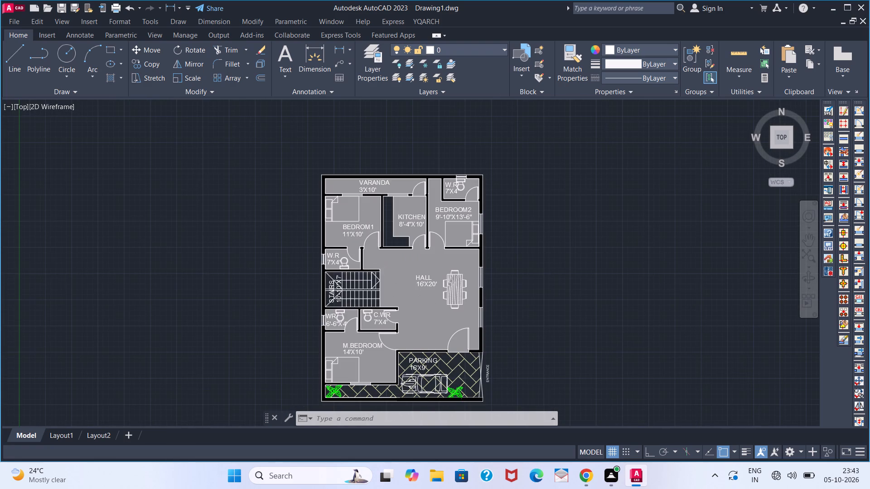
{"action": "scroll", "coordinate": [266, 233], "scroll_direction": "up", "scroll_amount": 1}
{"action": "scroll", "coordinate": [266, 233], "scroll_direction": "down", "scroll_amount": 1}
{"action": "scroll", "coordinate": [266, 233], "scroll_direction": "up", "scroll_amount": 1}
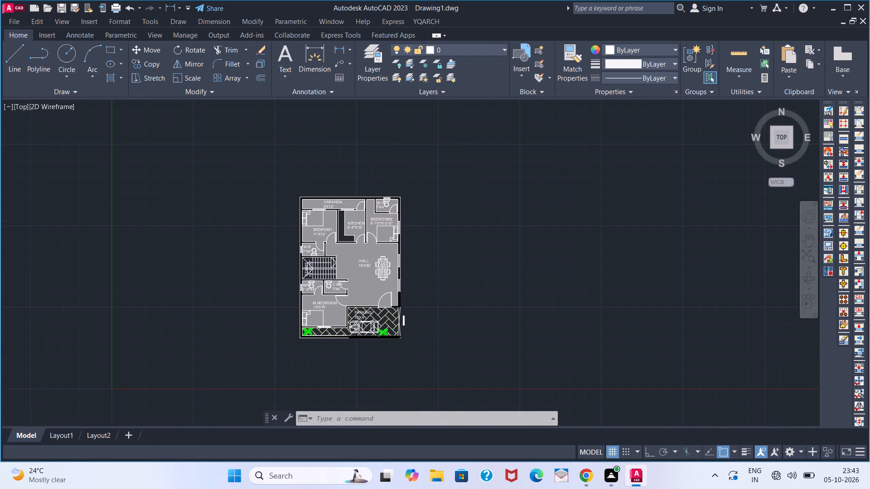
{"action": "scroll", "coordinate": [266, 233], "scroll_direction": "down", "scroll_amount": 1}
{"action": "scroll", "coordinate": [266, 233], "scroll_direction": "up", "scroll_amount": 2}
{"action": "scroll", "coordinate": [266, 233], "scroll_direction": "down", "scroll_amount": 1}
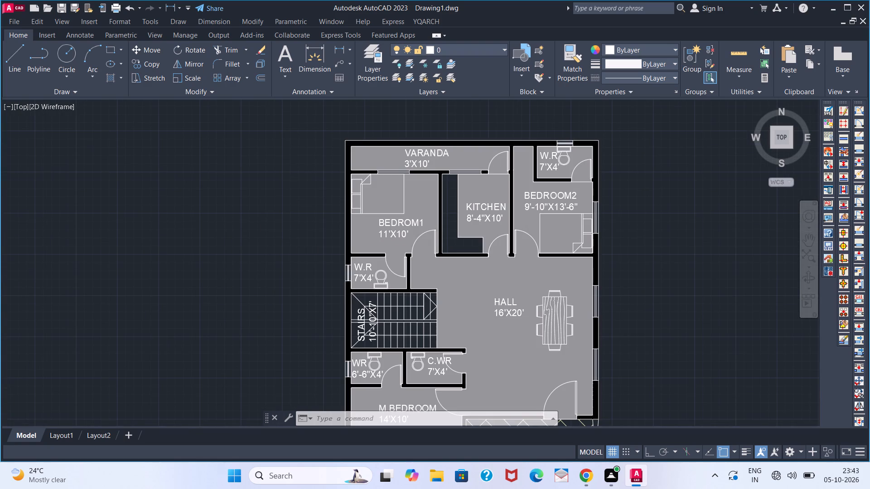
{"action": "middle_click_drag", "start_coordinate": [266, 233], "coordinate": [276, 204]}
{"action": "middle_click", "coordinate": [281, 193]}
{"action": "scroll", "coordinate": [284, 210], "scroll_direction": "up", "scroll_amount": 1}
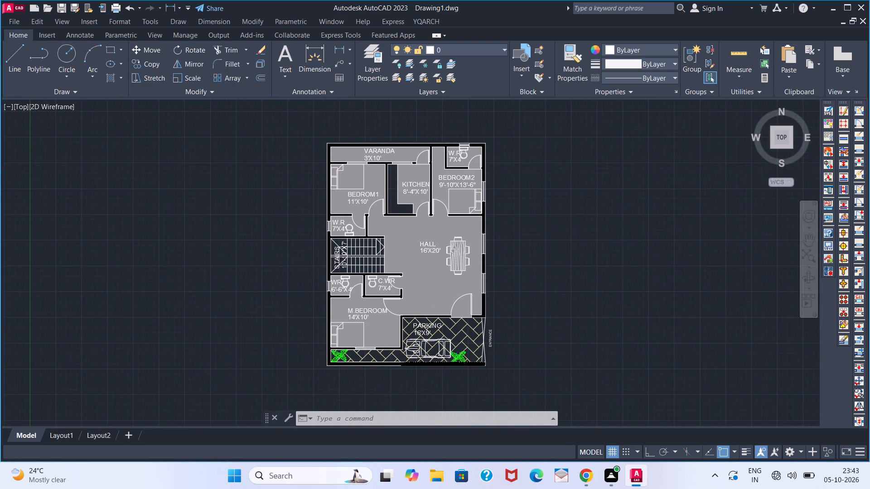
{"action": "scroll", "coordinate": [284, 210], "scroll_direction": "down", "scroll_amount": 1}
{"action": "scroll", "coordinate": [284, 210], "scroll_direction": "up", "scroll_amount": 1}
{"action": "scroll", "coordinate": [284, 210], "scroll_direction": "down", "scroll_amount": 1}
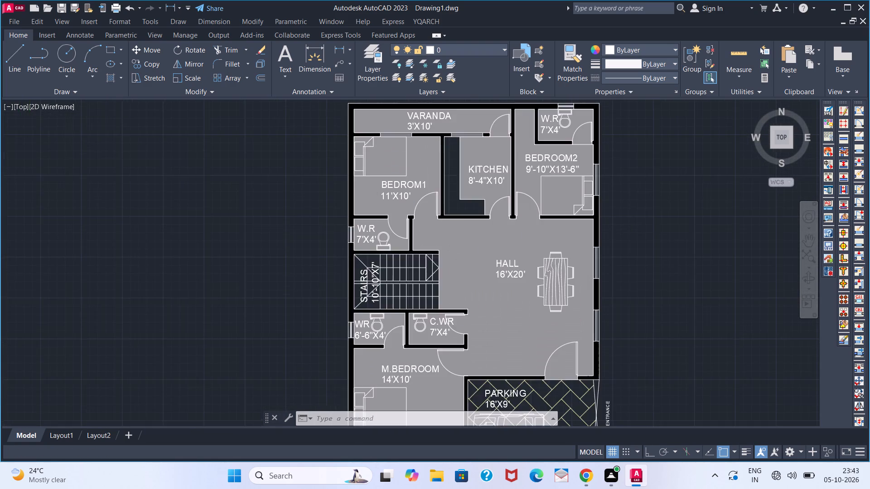
Trim the outer and inner wall lines across the window opening of the W.R below BEDROM1.
{"action": "scroll", "coordinate": [343, 185], "scroll_direction": "up", "scroll_amount": 2}
{"action": "type", "text": "TER"}
{"action": "key", "text": "Escape"}
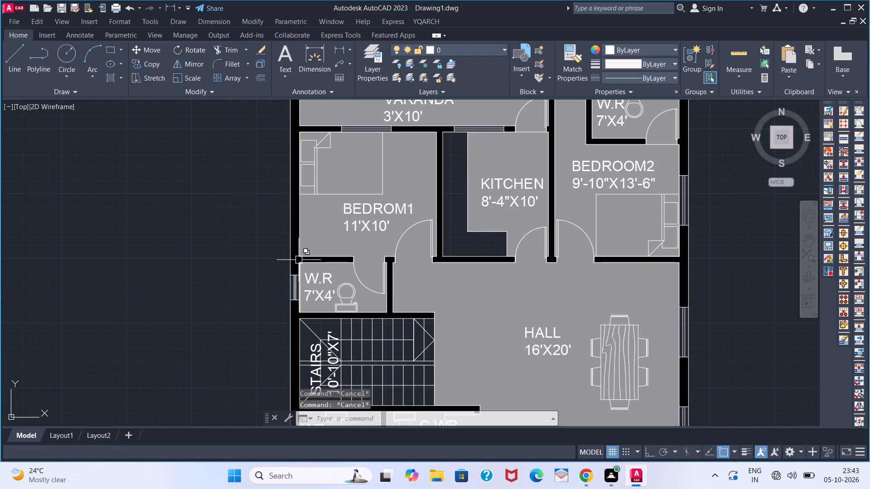
{"action": "type", "text": "TR"}
{"action": "key", "text": "space"}
{"action": "scroll", "coordinate": [293, 286], "scroll_direction": "up", "scroll_amount": 2}
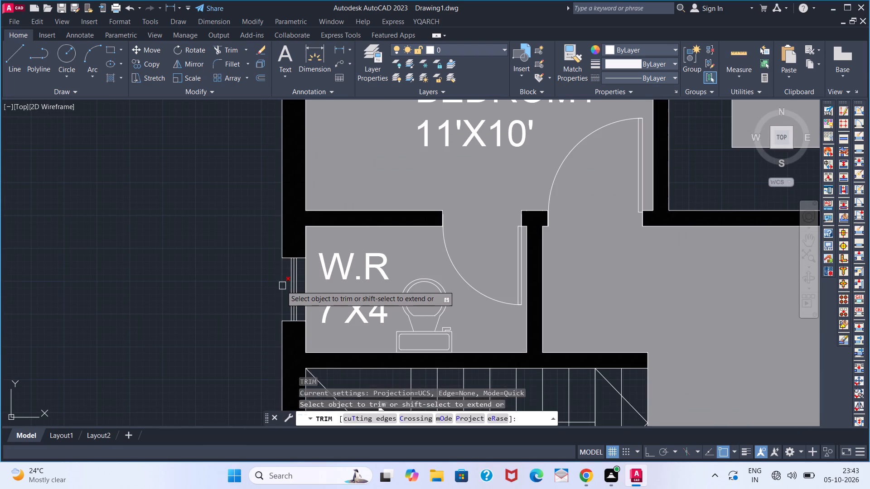
{"action": "left_click", "coordinate": [281, 286]}
{"action": "left_click", "coordinate": [304, 288]}
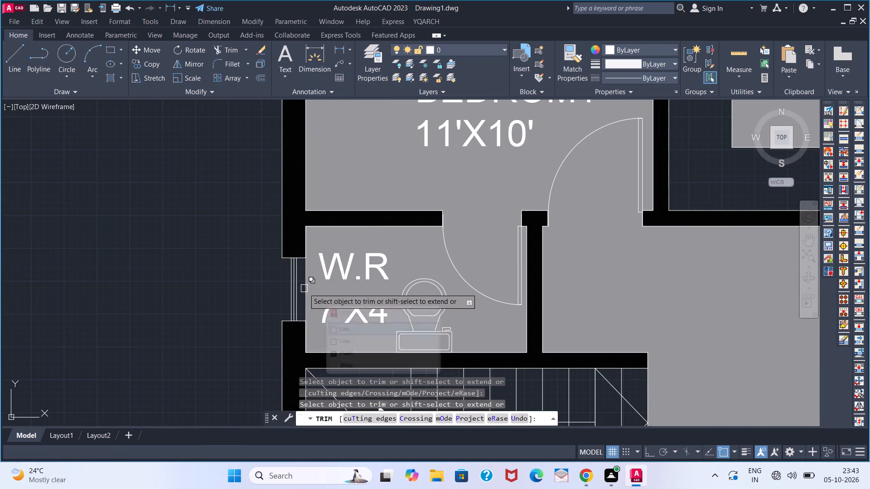
{"action": "key", "text": "space"}
{"action": "left_click", "coordinate": [304, 288]}
{"action": "key", "text": "space"}
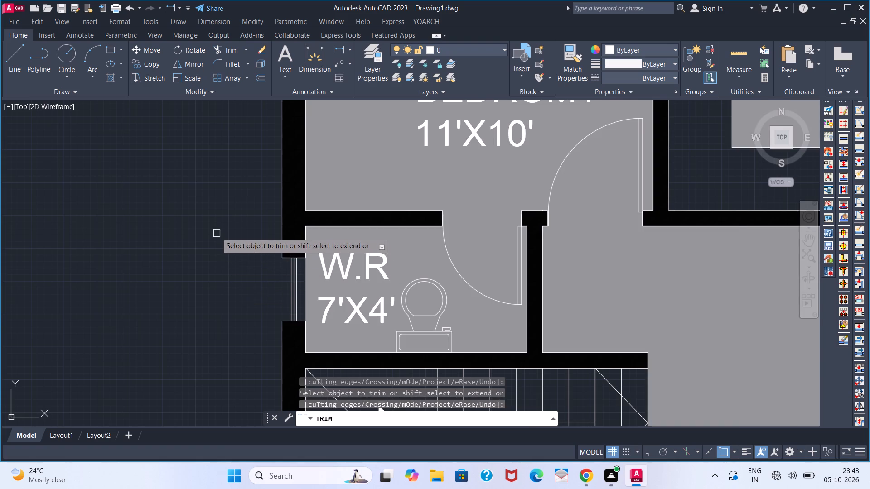
Trim the wall lines across the BEDROM1 window opening in the wall facing the varanda.
{"action": "scroll", "coordinate": [217, 232], "scroll_direction": "down", "scroll_amount": 1}
{"action": "middle_click_drag", "start_coordinate": [224, 259], "coordinate": [225, 360]}
{"action": "middle_click_drag", "start_coordinate": [246, 275], "coordinate": [236, 348]}
{"action": "scroll", "coordinate": [375, 191], "scroll_direction": "up", "scroll_amount": 2}
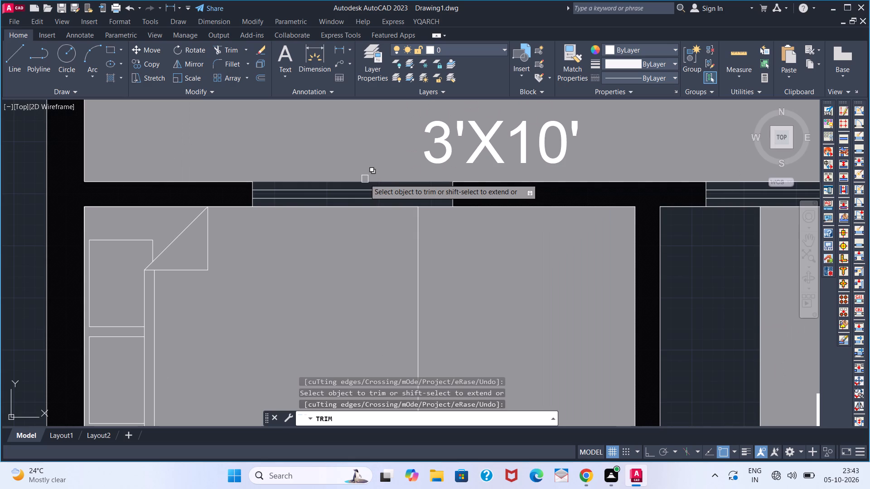
{"action": "left_click", "coordinate": [365, 179]}
{"action": "left_click", "coordinate": [408, 215]}
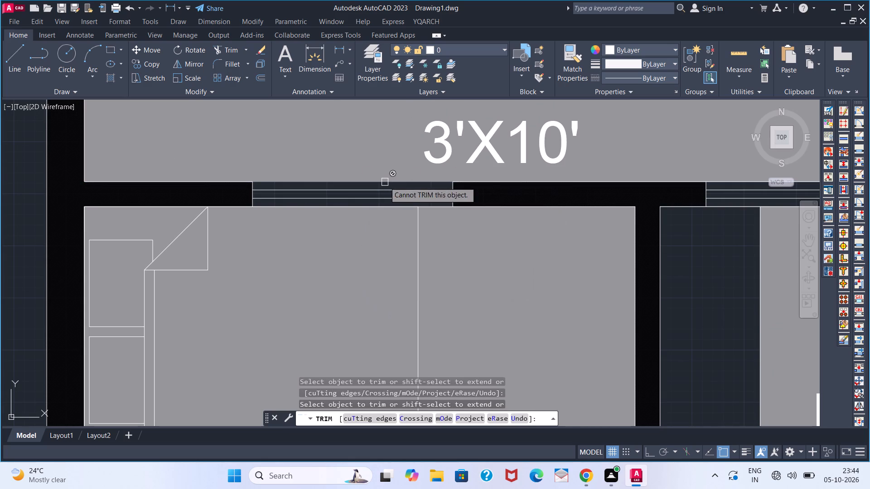
{"action": "left_click", "coordinate": [379, 206]}
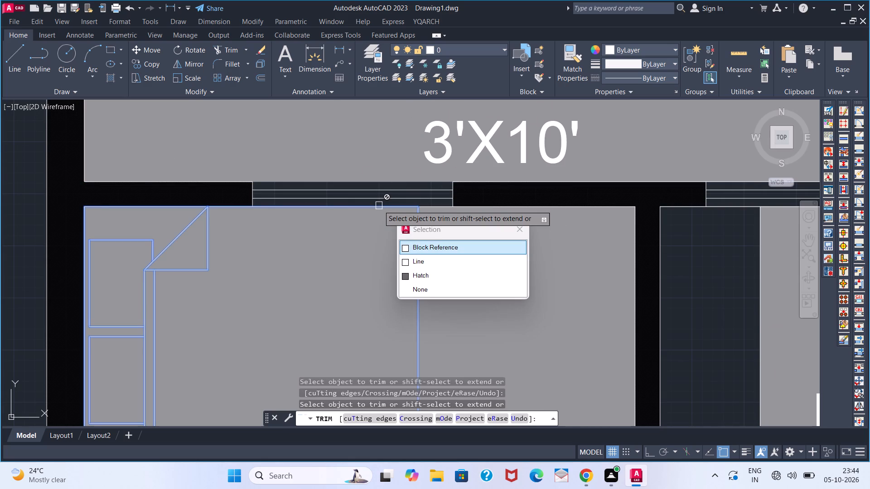
{"action": "scroll", "coordinate": [379, 206], "scroll_direction": "up", "scroll_amount": 3}
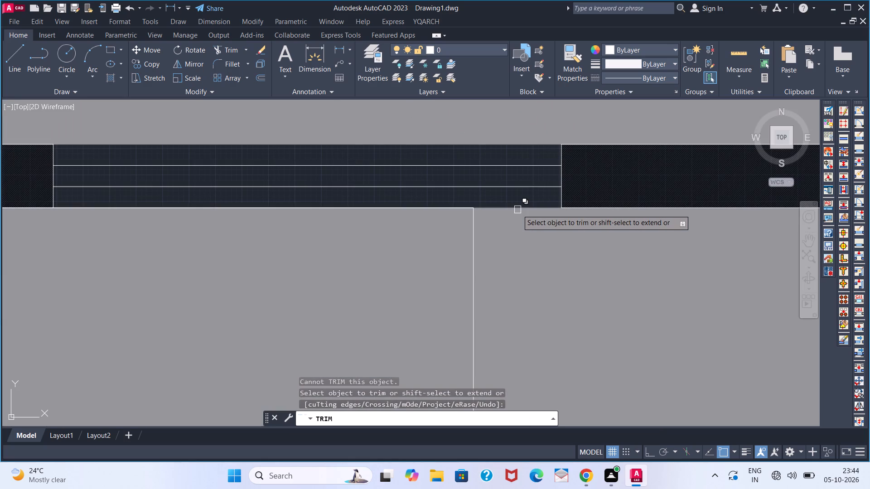
{"action": "left_click", "coordinate": [517, 210]}
{"action": "left_click", "coordinate": [591, 250]}
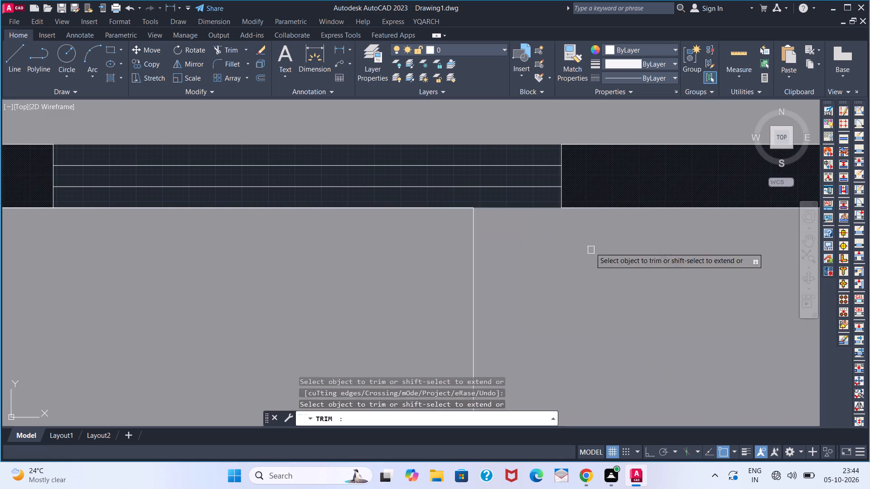
{"action": "scroll", "coordinate": [520, 185], "scroll_direction": "down", "scroll_amount": 5}
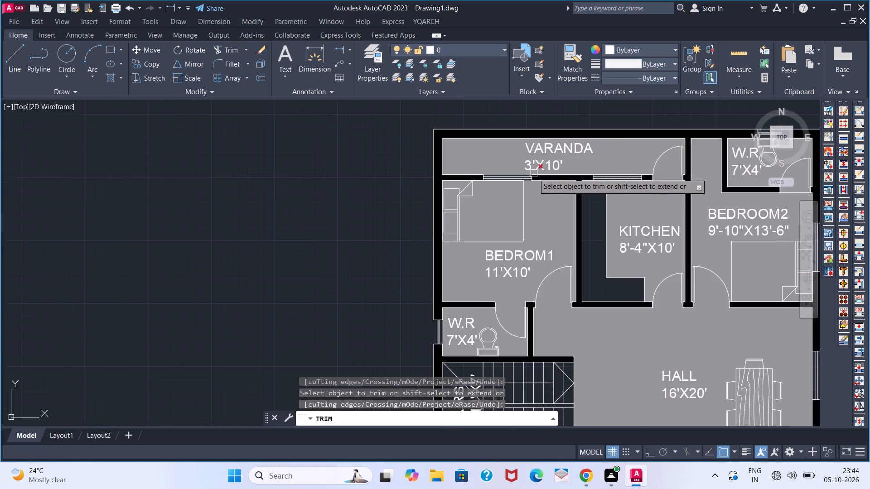
Trim the wall lines across the KITCHEN window opening in the wall facing the varanda.
{"action": "middle_click_drag", "start_coordinate": [565, 169], "coordinate": [302, 172]}
{"action": "scroll", "coordinate": [304, 178], "scroll_direction": "up", "scroll_amount": 3}
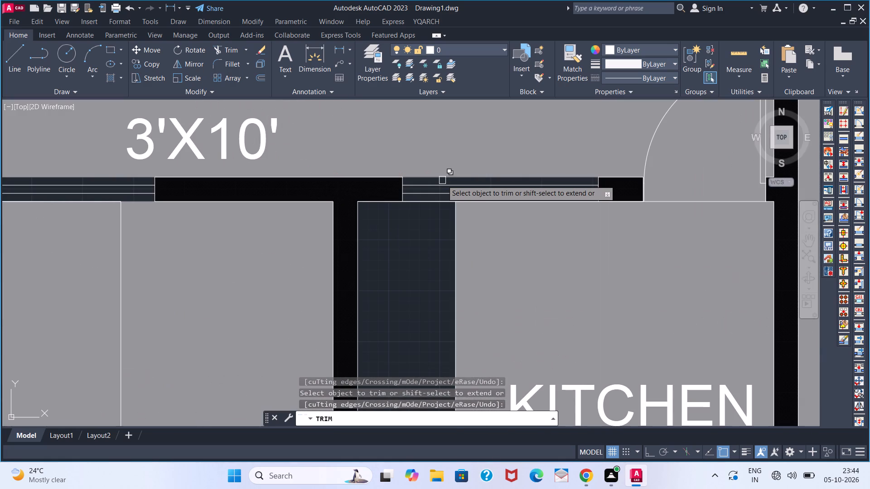
{"action": "left_click", "coordinate": [443, 179]}
{"action": "left_click", "coordinate": [476, 220]}
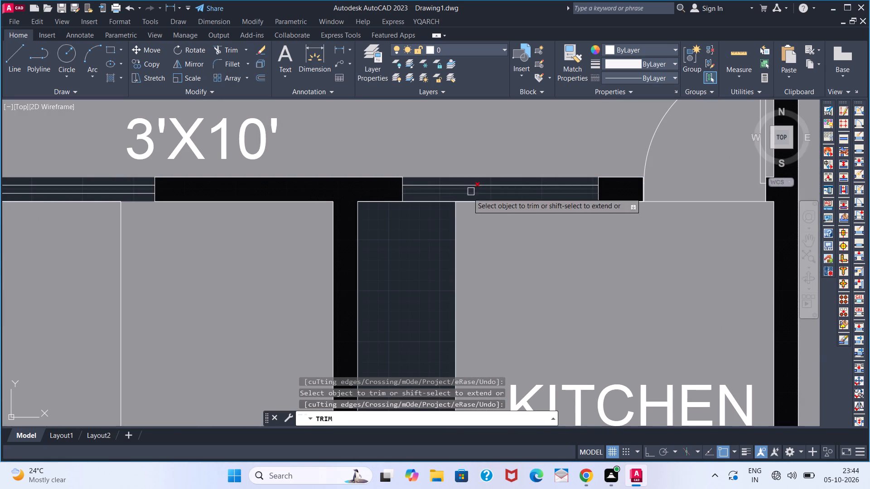
{"action": "left_click", "coordinate": [440, 202]}
{"action": "left_click", "coordinate": [469, 237]}
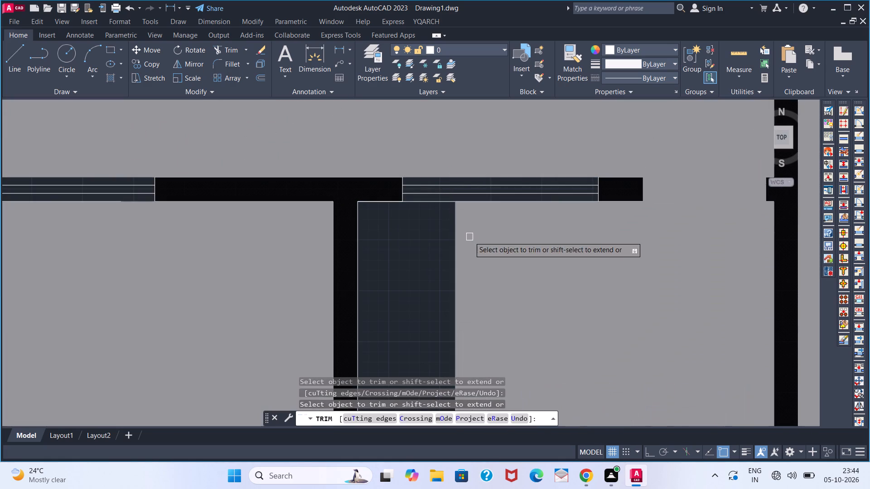
{"action": "left_click", "coordinate": [435, 204]}
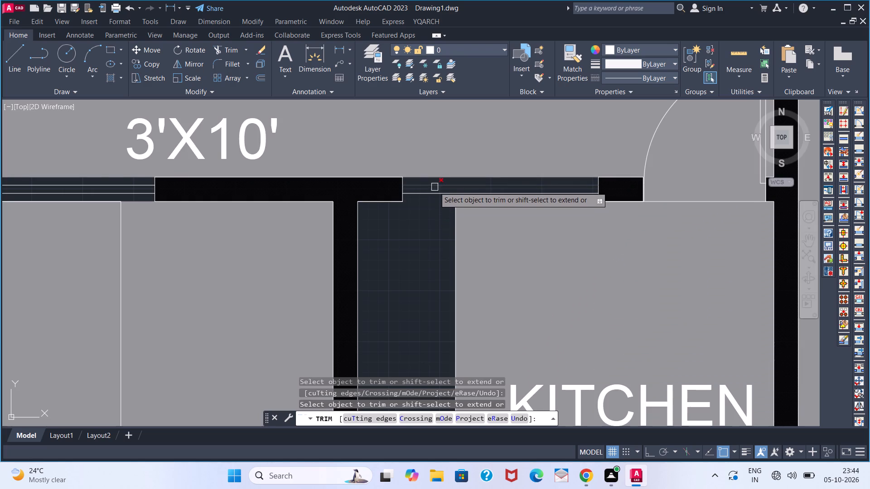
Trim the outer and inner wall lines across the window opening of the W.R above BEDROOM2.
{"action": "scroll", "coordinate": [436, 194], "scroll_direction": "down", "scroll_amount": 2}
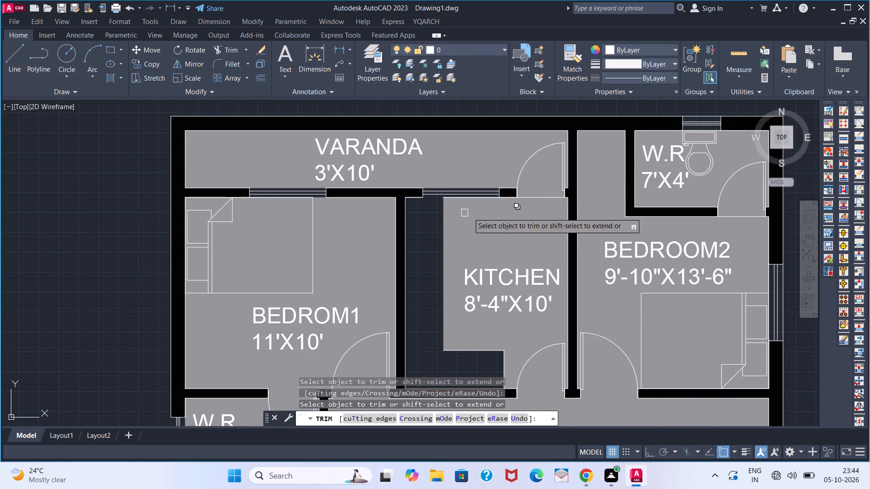
{"action": "middle_click_drag", "start_coordinate": [530, 214], "coordinate": [220, 219]}
{"action": "scroll", "coordinate": [401, 119], "scroll_direction": "up", "scroll_amount": 2}
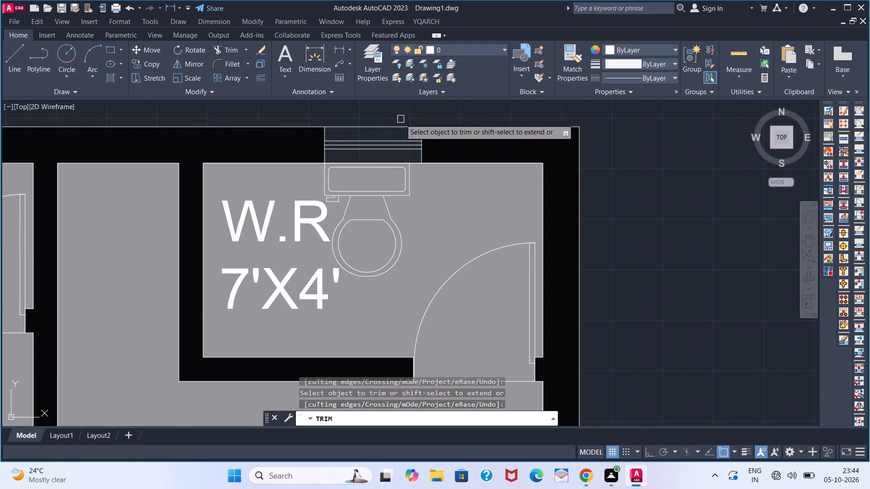
{"action": "left_click", "coordinate": [399, 127]}
{"action": "scroll", "coordinate": [415, 163], "scroll_direction": "up", "scroll_amount": 2}
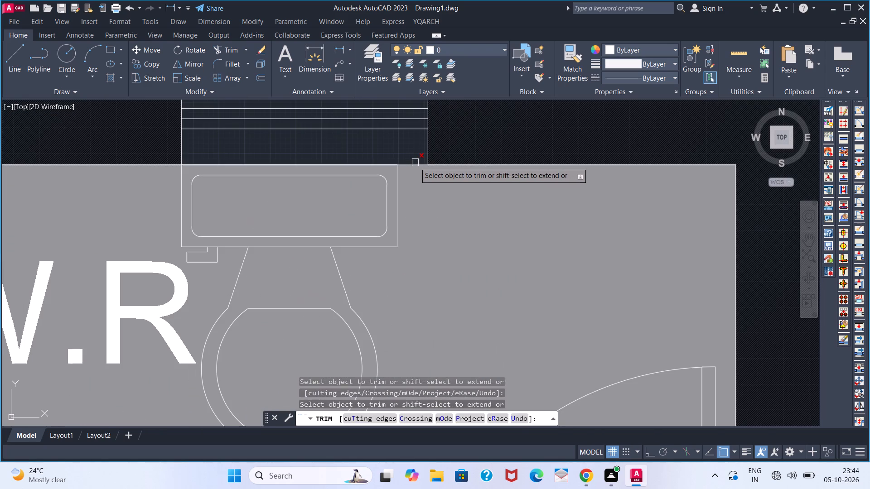
{"action": "left_click", "coordinate": [415, 163]}
{"action": "left_click", "coordinate": [443, 205]}
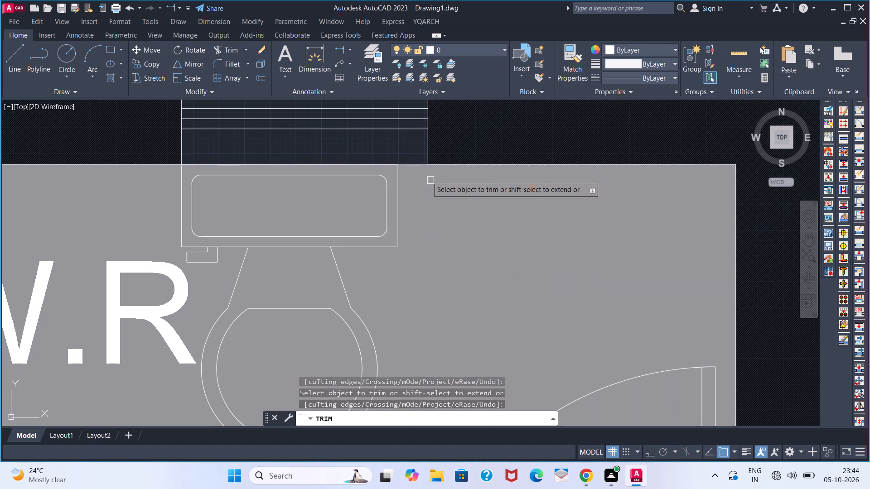
{"action": "left_click", "coordinate": [418, 166]}
{"action": "scroll", "coordinate": [418, 166], "scroll_direction": "down", "scroll_amount": 3}
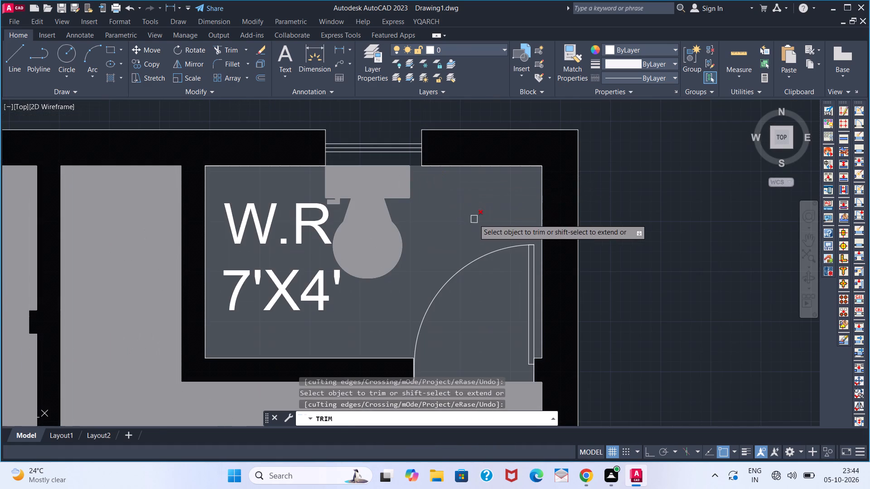
Trim the outer wall line across the BEDROOM2 window opening.
{"action": "scroll", "coordinate": [474, 219], "scroll_direction": "down", "scroll_amount": 2}
{"action": "middle_click_drag", "start_coordinate": [469, 232], "coordinate": [377, 88]}
{"action": "left_click", "coordinate": [423, 204]}
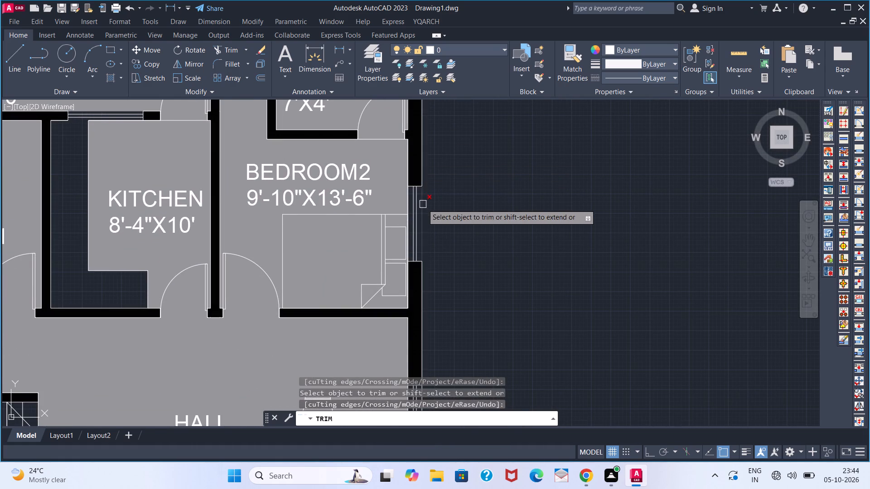
Trim the outer and inner wall lines across both HALL window openings in the exterior wall beside the dining table.
{"action": "middle_click_drag", "start_coordinate": [417, 196], "coordinate": [389, 98]}
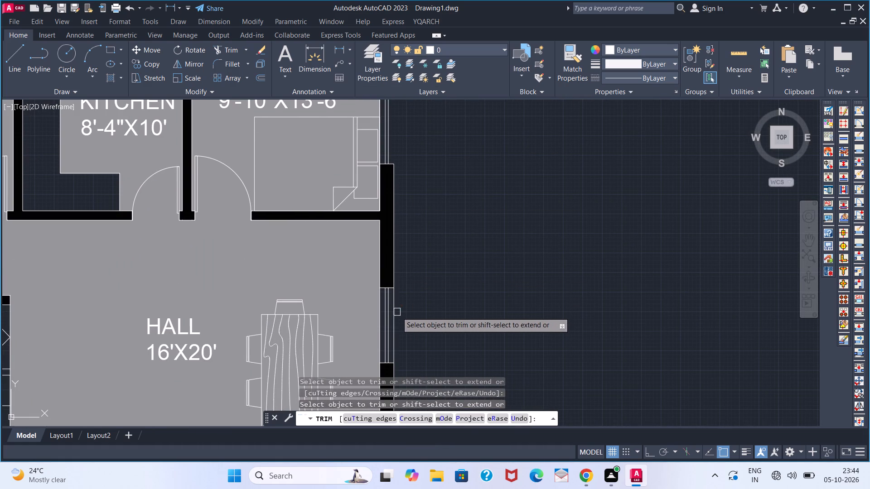
{"action": "left_click", "coordinate": [396, 312]}
{"action": "scroll", "coordinate": [398, 289], "scroll_direction": "down", "scroll_amount": 1}
{"action": "middle_click_drag", "start_coordinate": [396, 268], "coordinate": [422, 118]}
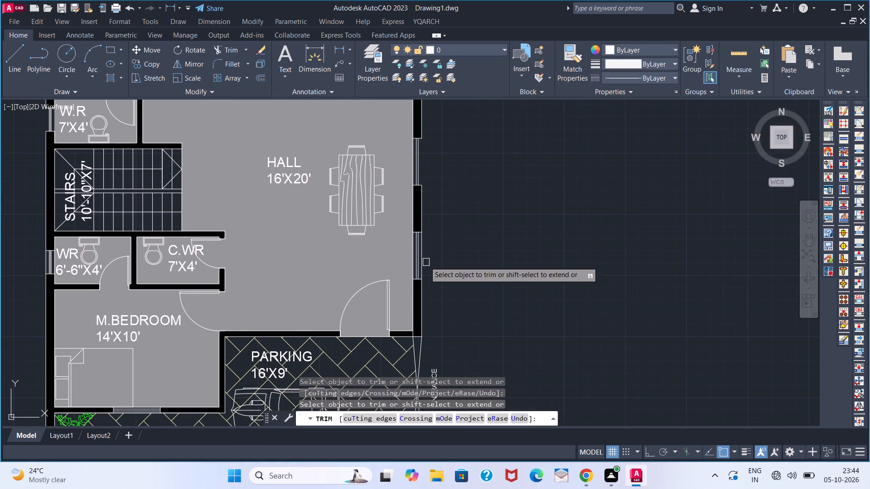
{"action": "left_click", "coordinate": [424, 261]}
{"action": "middle_click_drag", "start_coordinate": [446, 244], "coordinate": [459, 205]}
{"action": "scroll", "coordinate": [424, 214], "scroll_direction": "up", "scroll_amount": 2}
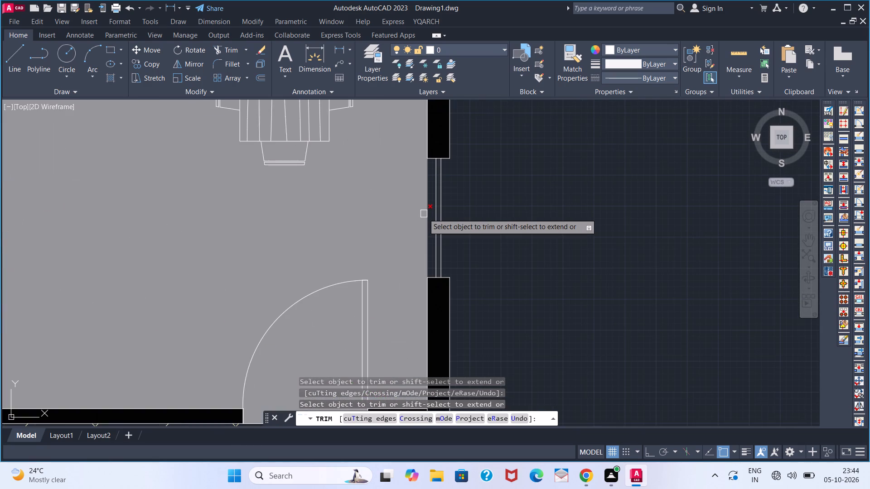
{"action": "left_click", "coordinate": [424, 214]}
{"action": "middle_click_drag", "start_coordinate": [424, 211], "coordinate": [426, 344]}
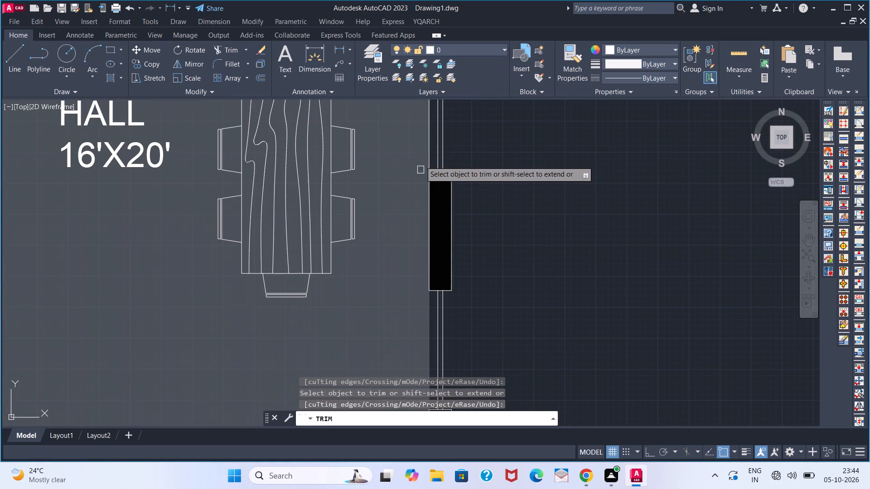
{"action": "left_click", "coordinate": [428, 149]}
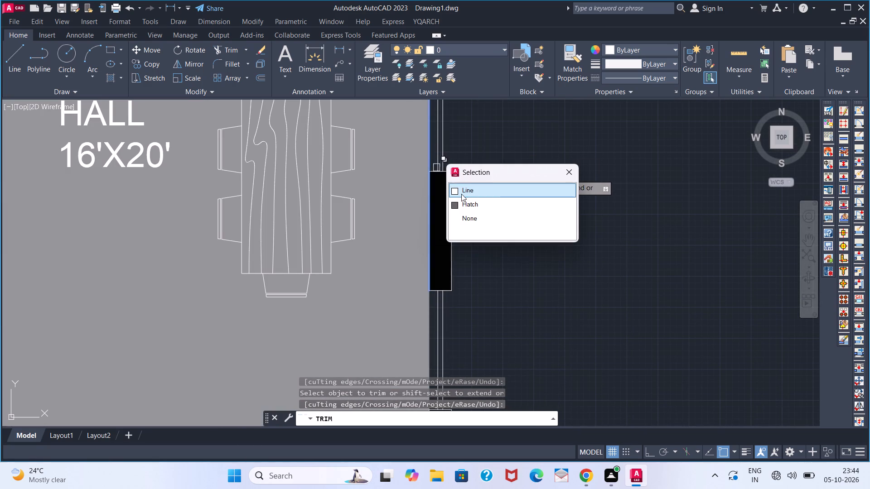
{"action": "left_click", "coordinate": [461, 194]}
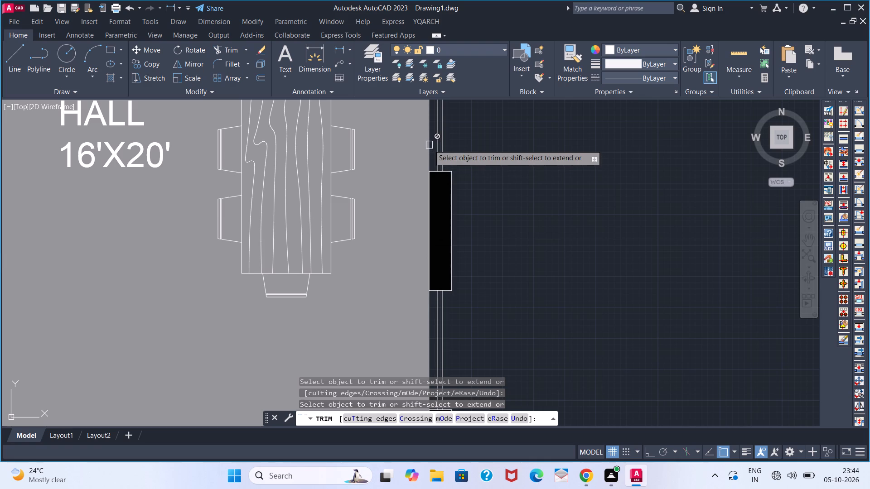
{"action": "scroll", "coordinate": [452, 190], "scroll_direction": "down", "scroll_amount": 3}
{"action": "key", "text": "space"}
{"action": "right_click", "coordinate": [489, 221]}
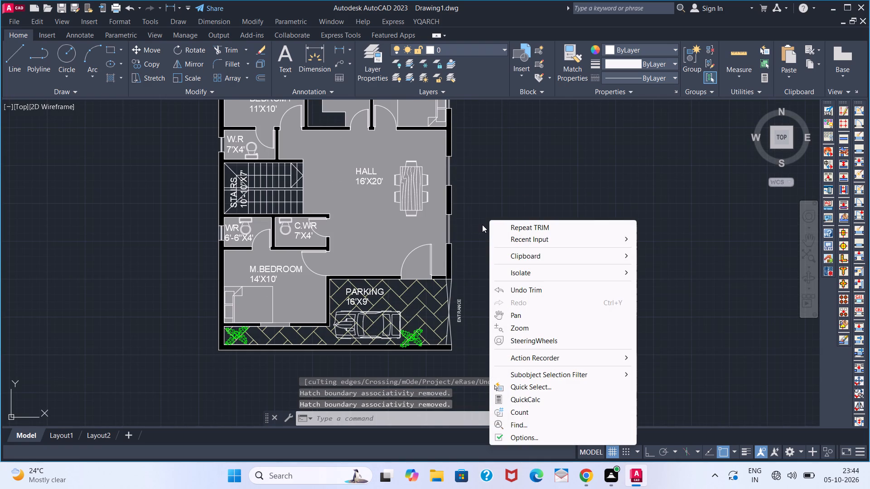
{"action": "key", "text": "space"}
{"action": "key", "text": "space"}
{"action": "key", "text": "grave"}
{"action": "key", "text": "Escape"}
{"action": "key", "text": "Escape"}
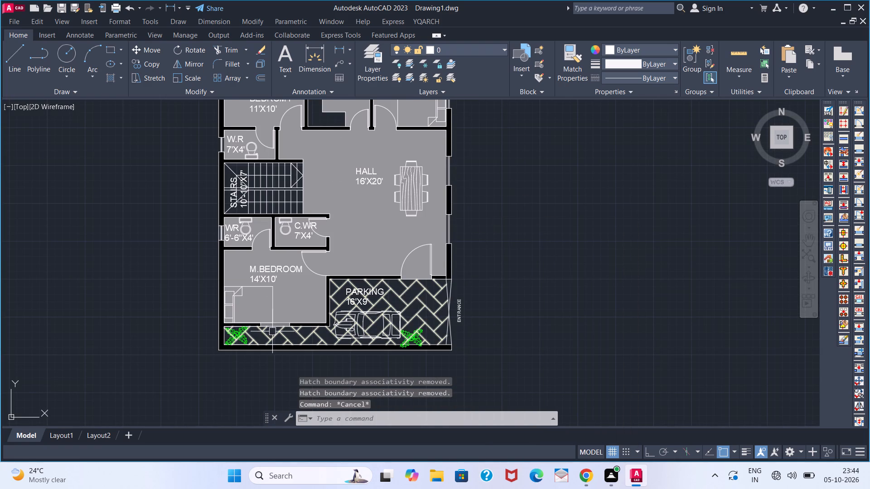
Trim the outer wall line across the M.BEDROOM window opening facing the paved strip with the plants.
{"action": "scroll", "coordinate": [280, 326], "scroll_direction": "up", "scroll_amount": 3}
{"action": "key", "text": "space"}
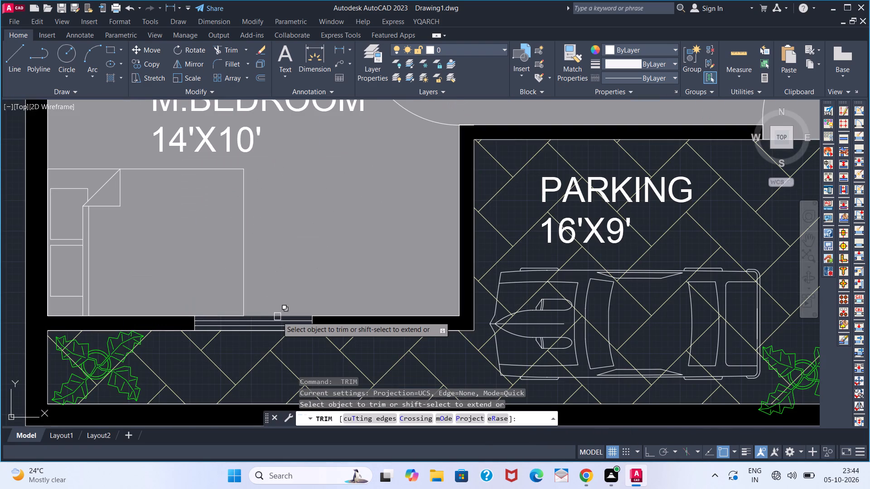
{"action": "left_click", "coordinate": [277, 316]}
{"action": "key", "text": "grave"}
{"action": "key", "text": "Escape"}
{"action": "key", "text": "Escape"}
{"action": "key", "text": "space"}
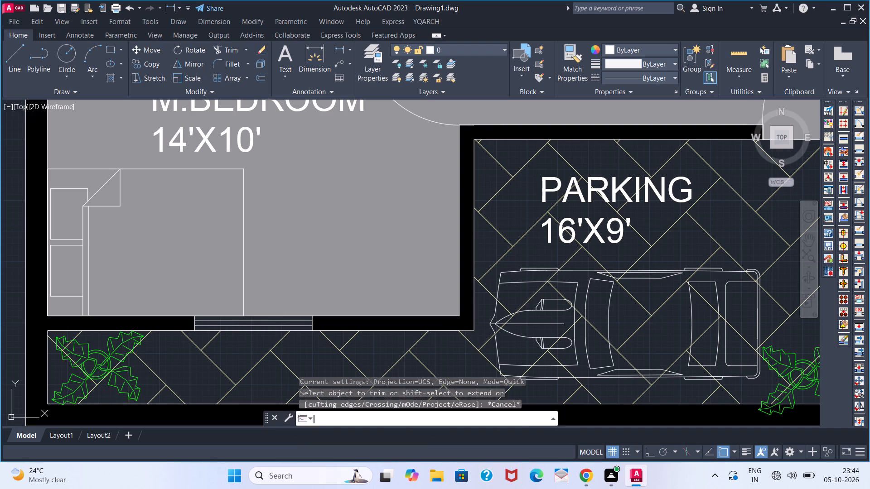
{"action": "left_click", "coordinate": [277, 316]}
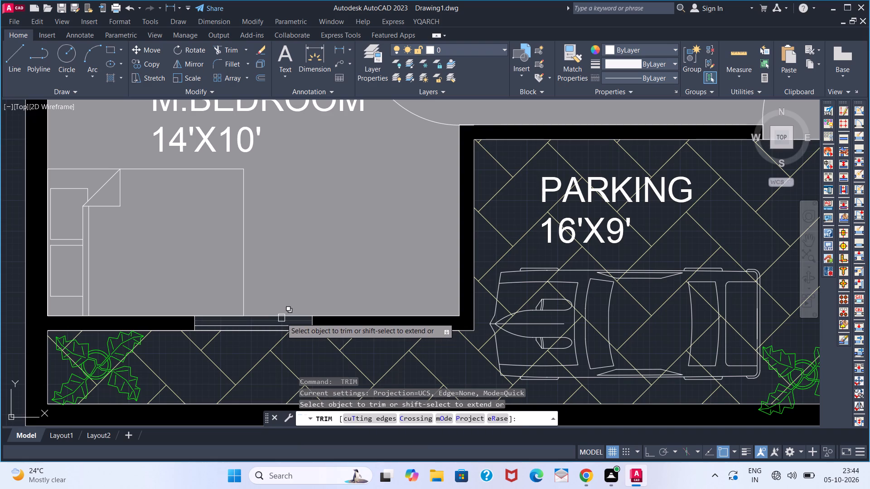
{"action": "scroll", "coordinate": [277, 330], "scroll_direction": "up", "scroll_amount": 3}
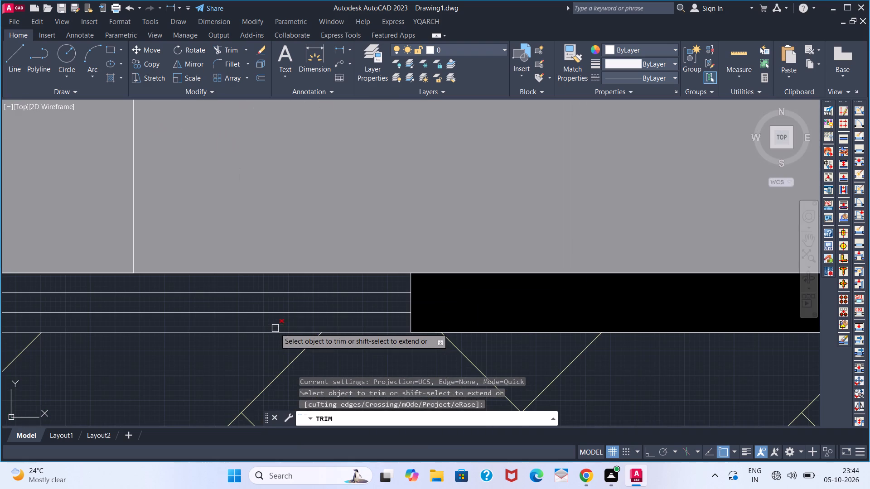
{"action": "left_click", "coordinate": [275, 331]}
{"action": "key", "text": "space"}
{"action": "left_click", "coordinate": [275, 331]}
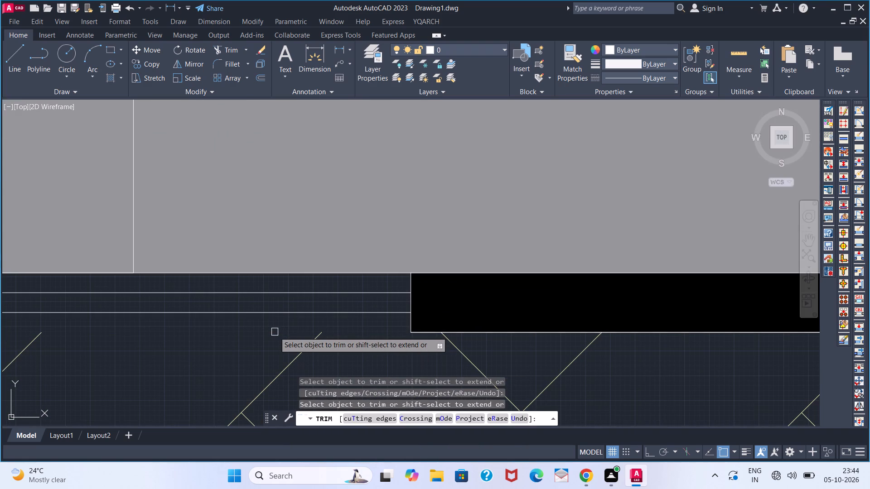
{"action": "key", "text": "space"}
Review the whole floor plan, checking the walls and window openings around the house.
{"action": "scroll", "coordinate": [275, 332], "scroll_direction": "down", "scroll_amount": 6}
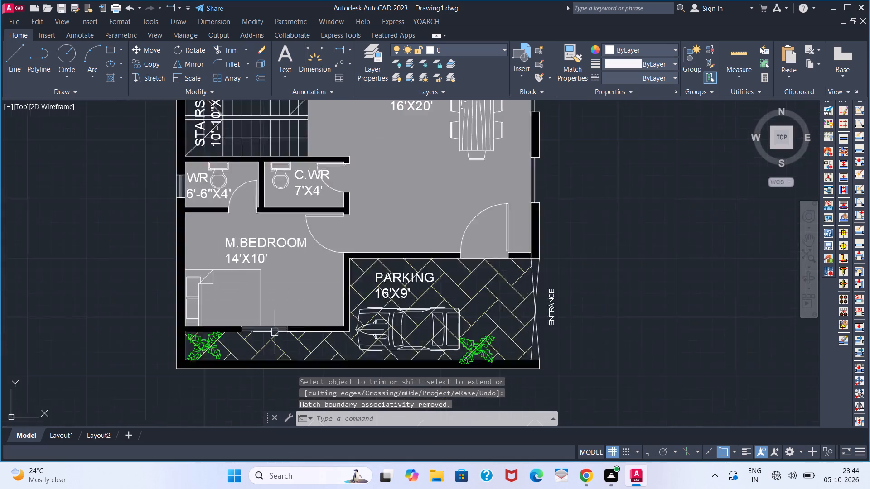
{"action": "scroll", "coordinate": [314, 297], "scroll_direction": "down", "scroll_amount": 3}
{"action": "middle_click_drag", "start_coordinate": [332, 282], "coordinate": [334, 302]}
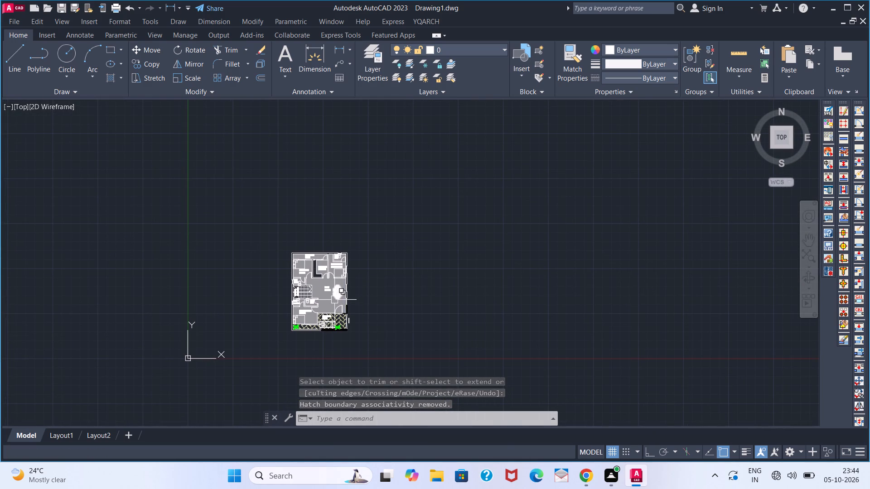
{"action": "scroll", "coordinate": [335, 292], "scroll_direction": "up", "scroll_amount": 1}
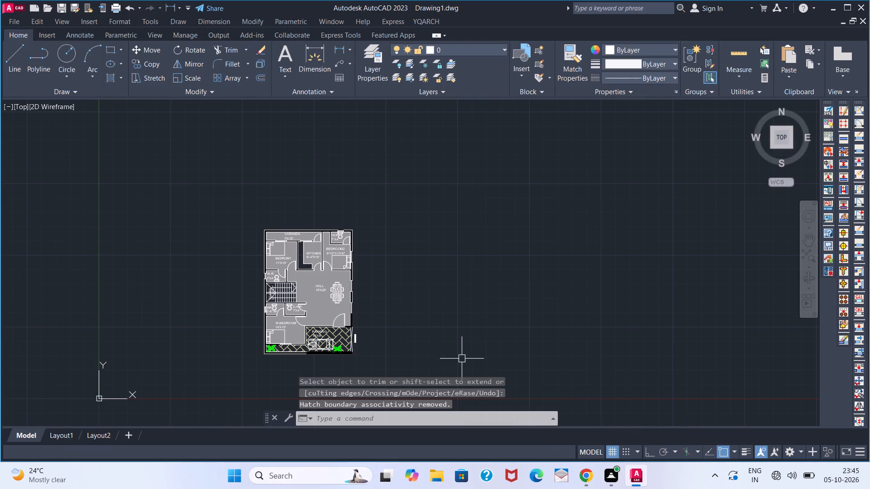
{"action": "scroll", "coordinate": [462, 359], "scroll_direction": "up", "scroll_amount": 1}
{"action": "middle_click_drag", "start_coordinate": [462, 359], "coordinate": [551, 352]}
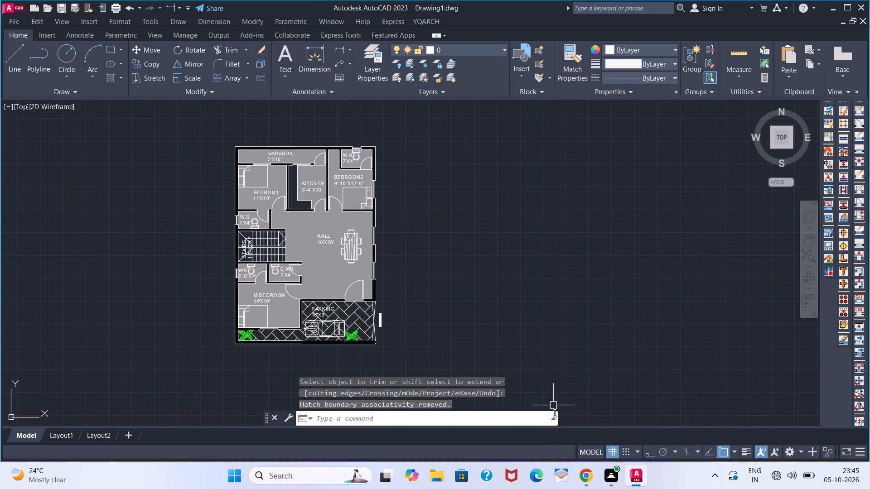
{"action": "middle_click_drag", "start_coordinate": [420, 349], "coordinate": [548, 340]}
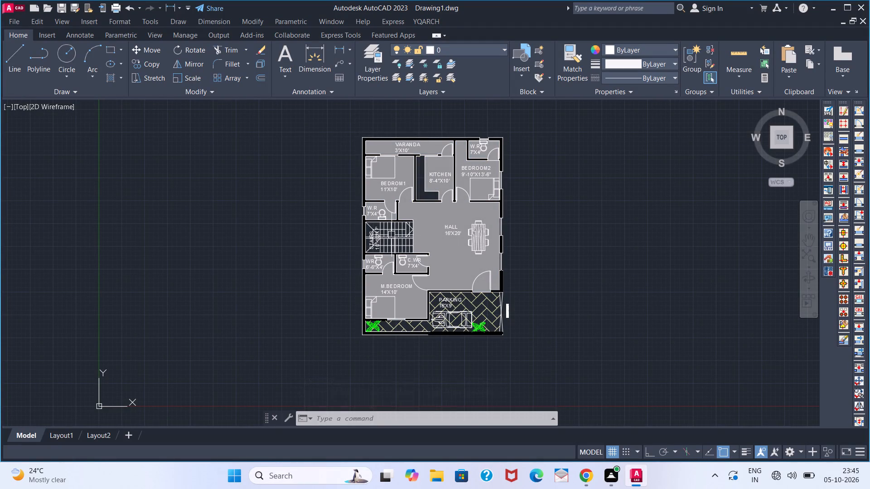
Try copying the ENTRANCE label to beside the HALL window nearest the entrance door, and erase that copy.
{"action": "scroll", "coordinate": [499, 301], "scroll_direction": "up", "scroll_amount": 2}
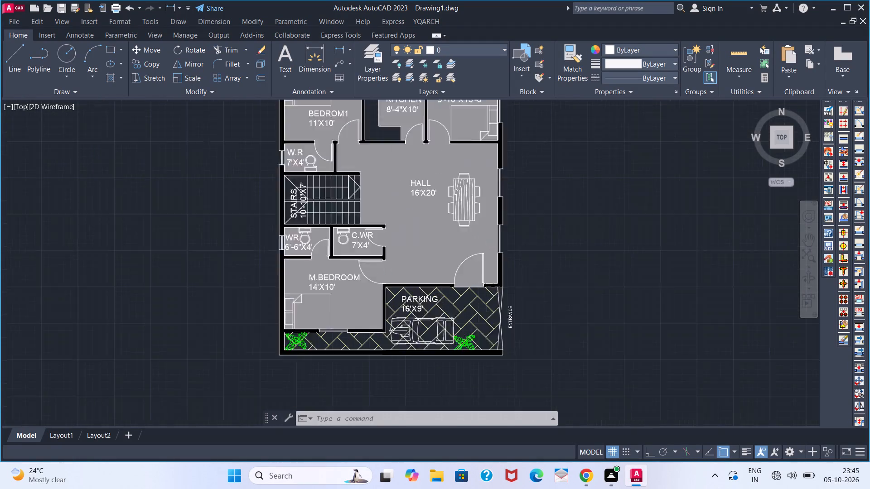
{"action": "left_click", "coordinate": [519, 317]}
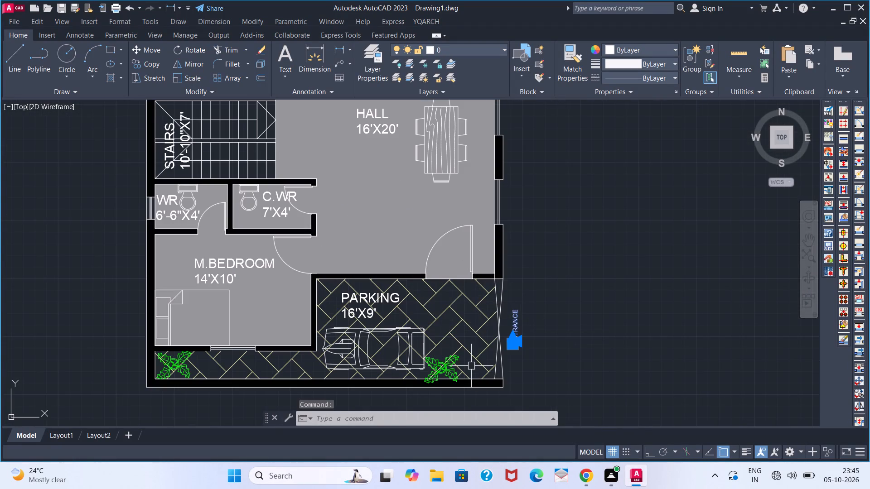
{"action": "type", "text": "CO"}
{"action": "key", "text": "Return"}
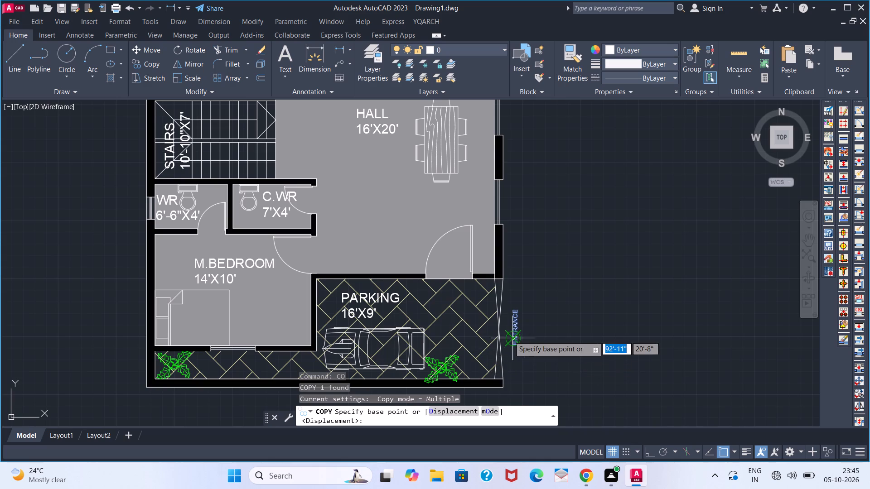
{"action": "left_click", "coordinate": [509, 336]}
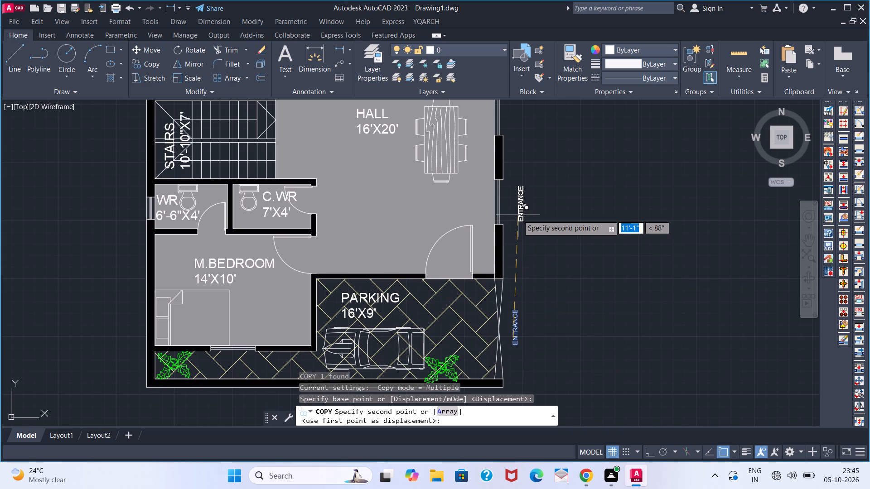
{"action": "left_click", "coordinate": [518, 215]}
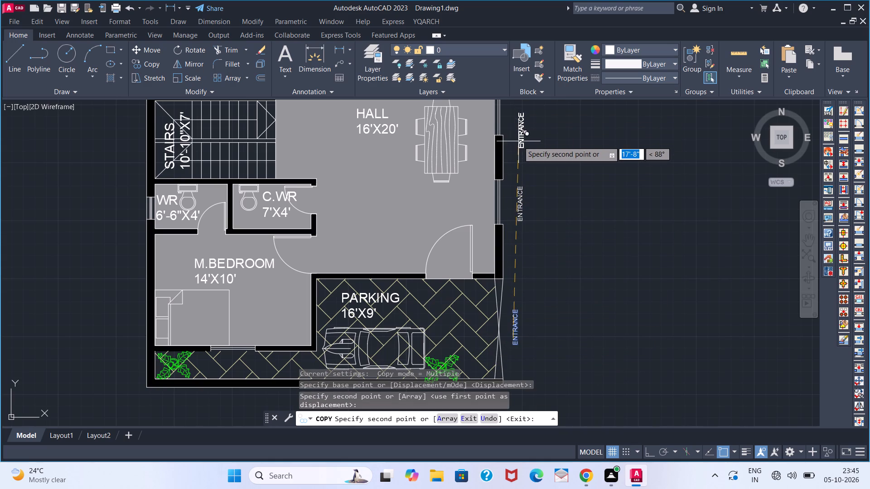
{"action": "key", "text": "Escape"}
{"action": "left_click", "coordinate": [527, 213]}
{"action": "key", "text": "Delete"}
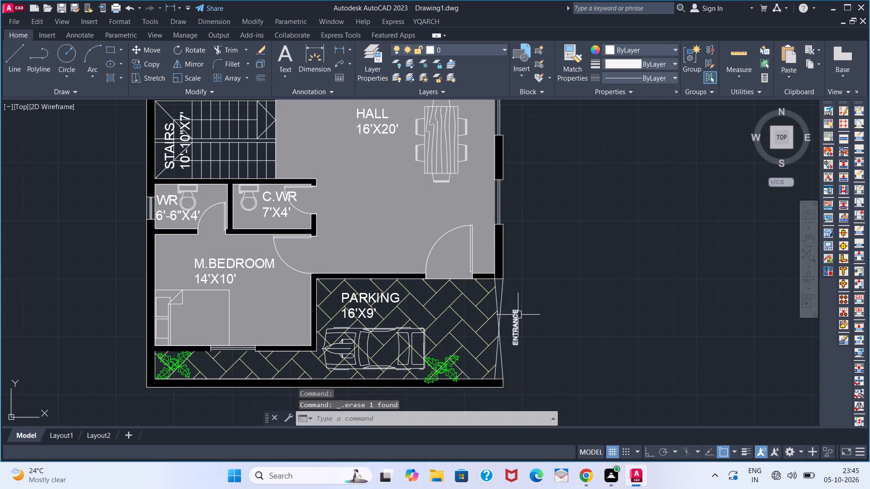
Copy the ENTRANCE label straight up beside both HALL windows and the BEDROOM2 window, about 11', 19' and 29'-6" away, with Ortho on.
{"action": "left_click", "coordinate": [517, 318]}
{"action": "key", "text": "c"}
{"action": "key", "text": "o"}
{"action": "key", "text": "Return"}
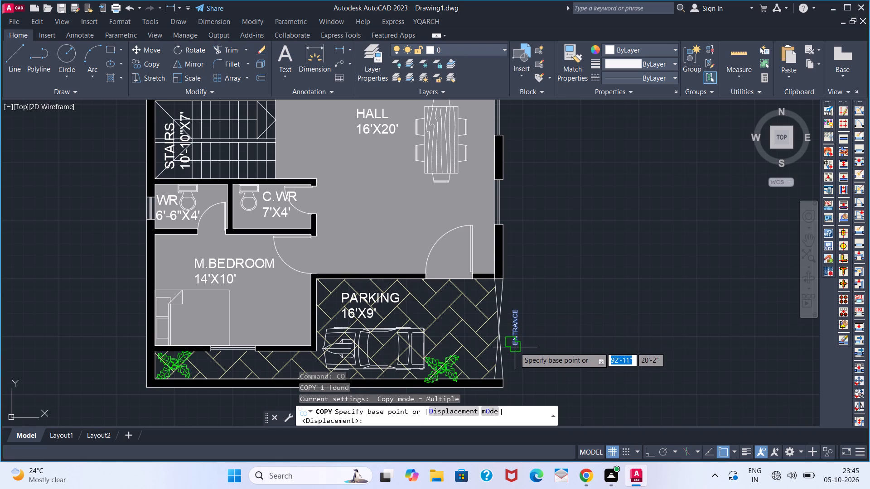
{"action": "left_click", "coordinate": [648, 449]}
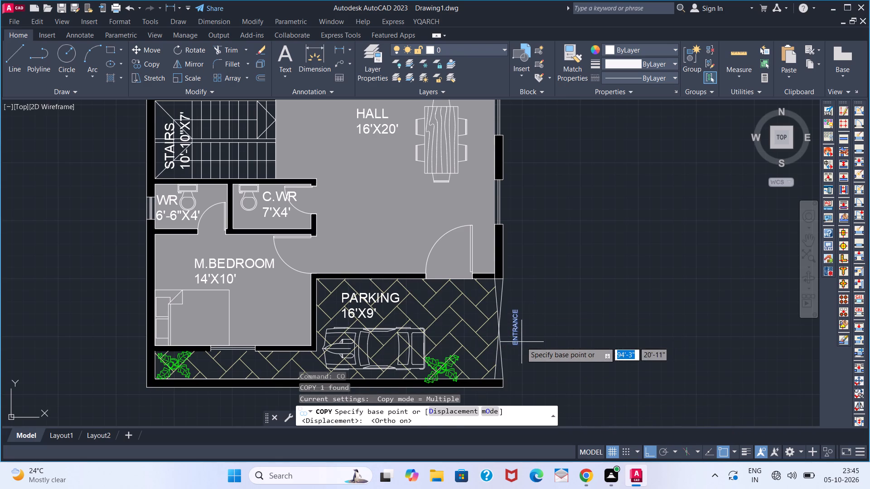
{"action": "left_click", "coordinate": [521, 342]}
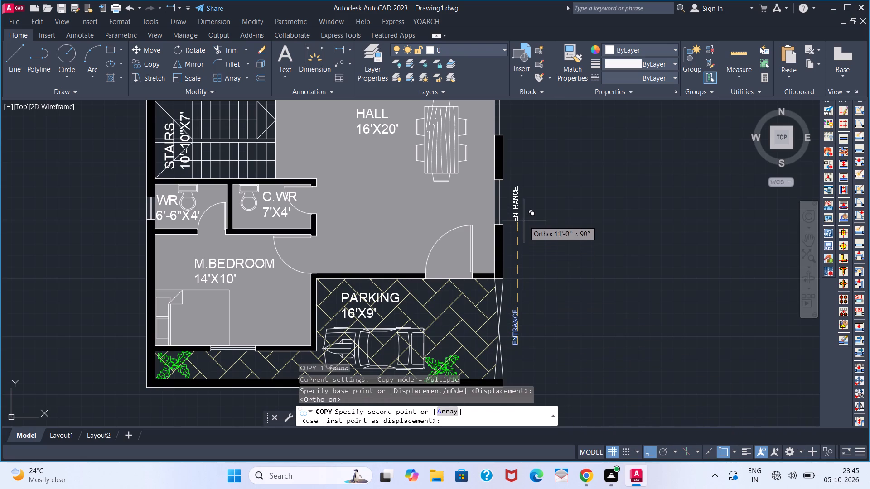
{"action": "left_click", "coordinate": [524, 221]}
{"action": "middle_click_drag", "start_coordinate": [526, 164], "coordinate": [526, 263]}
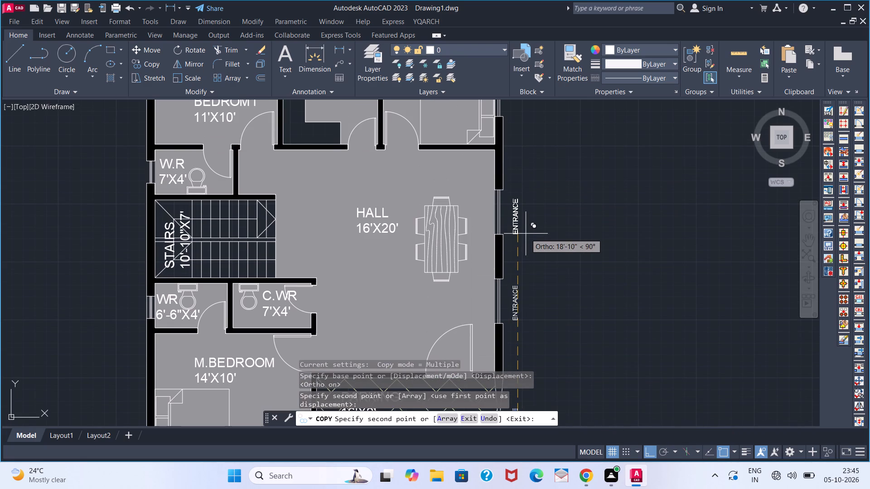
{"action": "left_click", "coordinate": [525, 229]}
{"action": "middle_click_drag", "start_coordinate": [525, 229], "coordinate": [517, 350]}
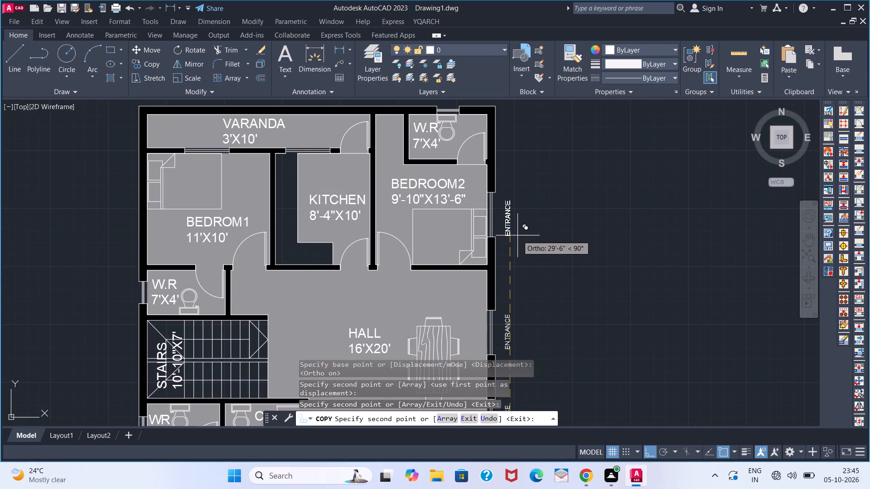
{"action": "left_click", "coordinate": [517, 235]}
With Ortho off, place two more ENTRANCE copies outside the W.R window above the stairs and the WR window below them.
{"action": "middle_click_drag", "start_coordinate": [123, 299], "coordinate": [184, 258]}
{"action": "left_click", "coordinate": [651, 456]}
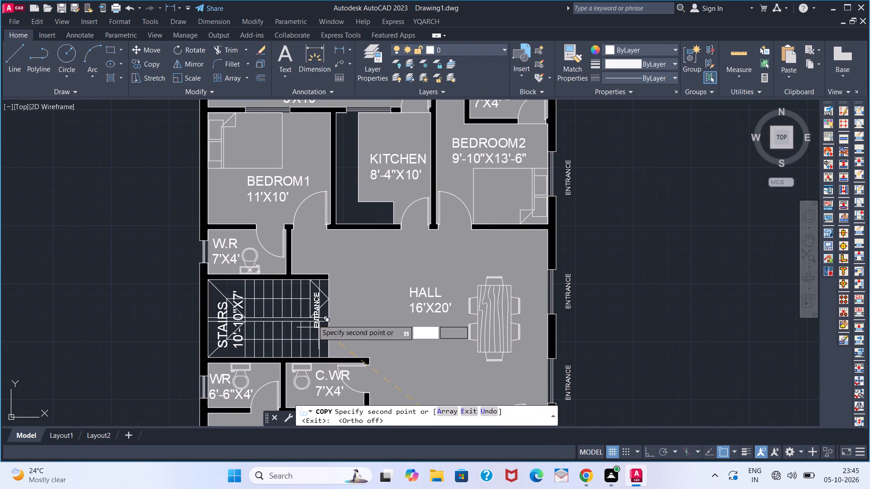
{"action": "scroll", "coordinate": [188, 268], "scroll_direction": "up", "scroll_amount": 1}
{"action": "left_click", "coordinate": [192, 271]}
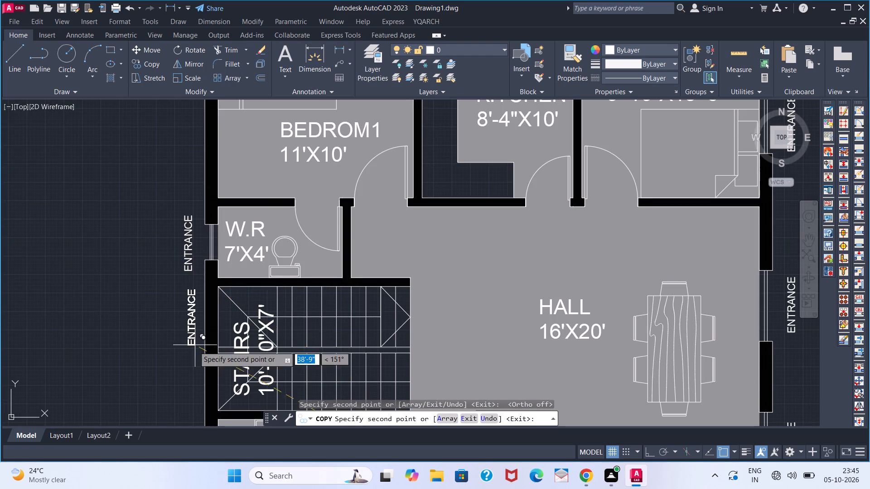
{"action": "middle_click_drag", "start_coordinate": [194, 346], "coordinate": [214, 264]}
{"action": "middle_click", "coordinate": [214, 262]}
{"action": "scroll", "coordinate": [214, 262], "scroll_direction": "up", "scroll_amount": 1}
{"action": "middle_click_drag", "start_coordinate": [208, 369], "coordinate": [241, 271]}
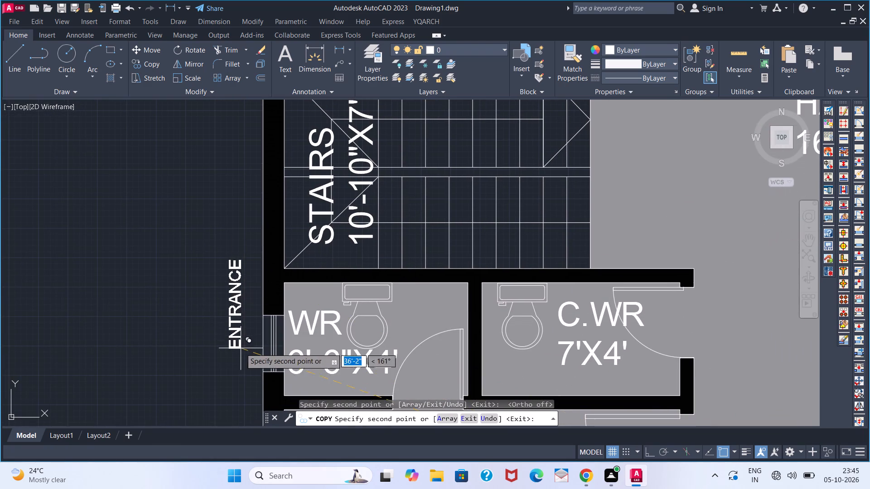
{"action": "left_click", "coordinate": [247, 385]}
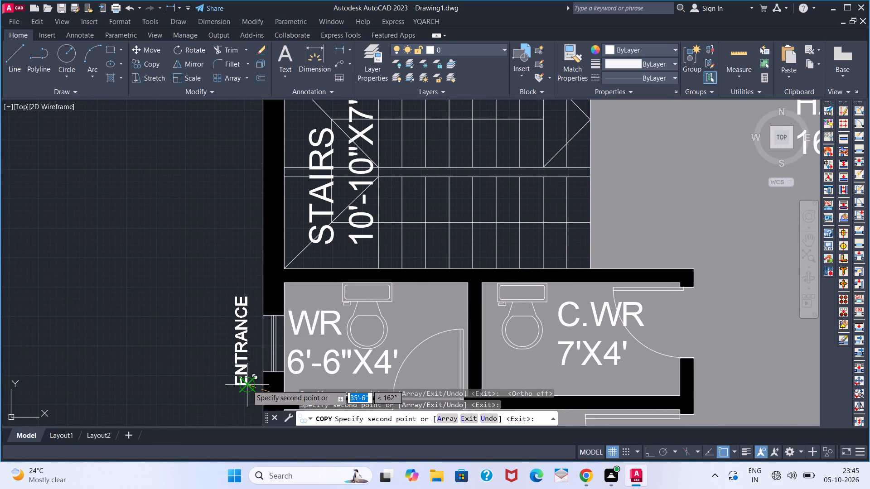
{"action": "key", "text": "space"}
Trim the outer wall line across the window opening of the 6'-6"X4' WR.
{"action": "type", "text": "TR"}
{"action": "key", "text": "space"}
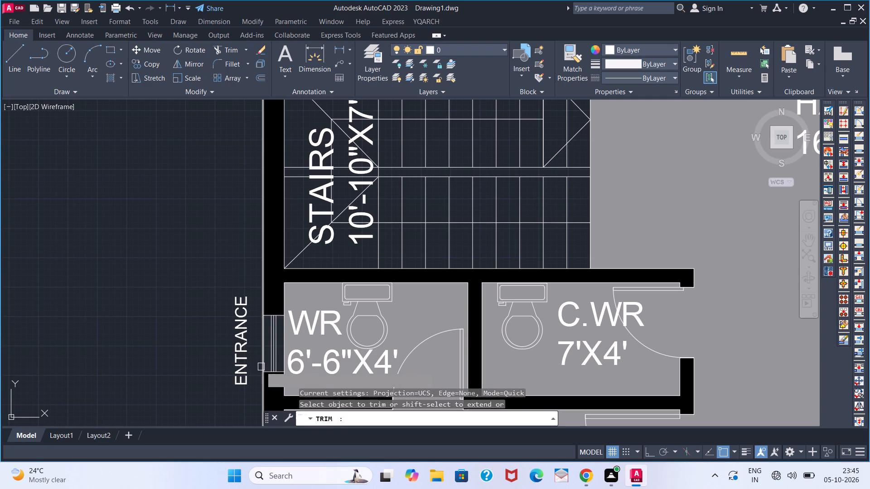
{"action": "left_click", "coordinate": [261, 359]}
{"action": "key", "text": "space"}
Change the ENTRANCE label beside the 6'-6"X4' WR window to V.
{"action": "scroll", "coordinate": [250, 389], "scroll_direction": "down", "scroll_amount": 2}
{"action": "middle_click_drag", "start_coordinate": [245, 381], "coordinate": [319, 258]}
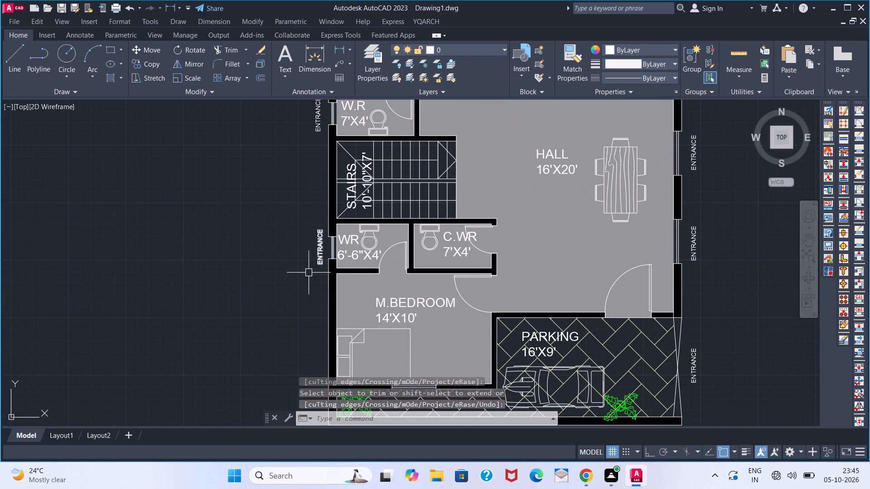
{"action": "scroll", "coordinate": [285, 335], "scroll_direction": "down", "scroll_amount": 1}
{"action": "middle_click_drag", "start_coordinate": [283, 335], "coordinate": [285, 250]}
{"action": "middle_click_drag", "start_coordinate": [288, 253], "coordinate": [291, 327]}
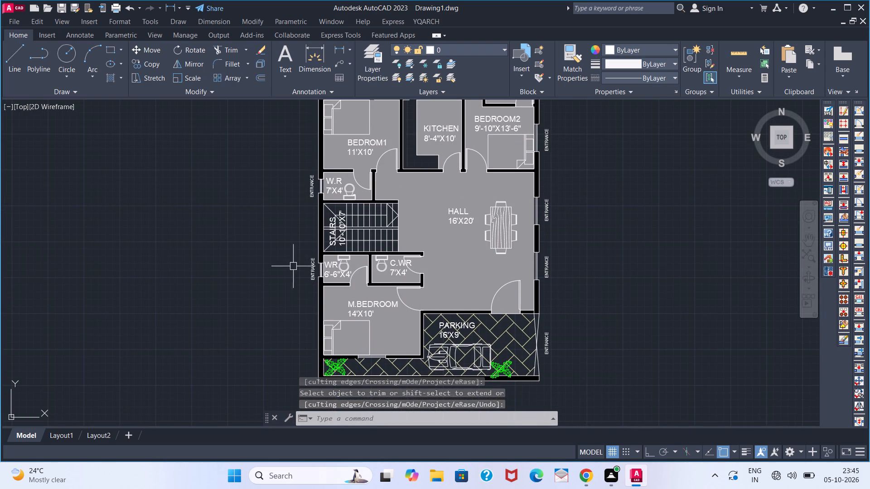
{"action": "triple_click", "coordinate": [313, 275]}
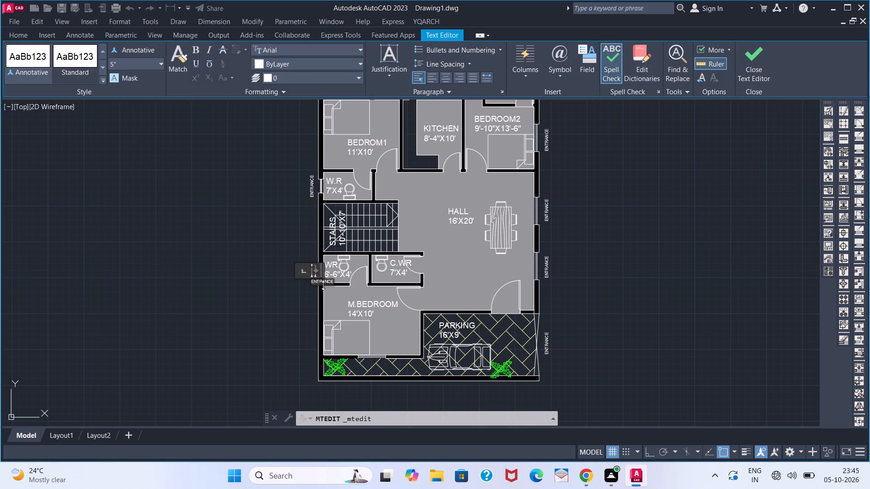
{"action": "scroll", "coordinate": [326, 283], "scroll_direction": "up", "scroll_amount": 3}
{"action": "left_click", "coordinate": [341, 278]}
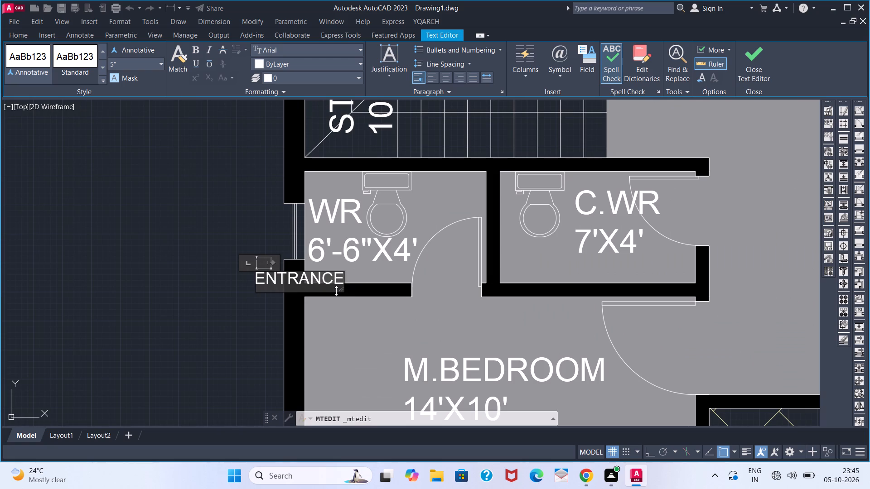
{"action": "key", "text": "backslash"}
{"action": "key", "text": "BackSpace"}
{"action": "key", "text": "BackSpace"}
{"action": "key", "text": "BackSpace"}
{"action": "key", "text": "BackSpace"}
{"action": "key", "text": "BackSpace"}
{"action": "key", "text": "BackSpace"}
{"action": "key", "text": "BackSpace"}
{"action": "key", "text": "BackSpace"}
{"action": "key", "text": "BackSpace"}
{"action": "key", "text": "BackSpace"}
{"action": "key", "text": "BackSpace"}
{"action": "key", "text": "BackSpace"}
{"action": "key", "text": "BackSpace"}
{"action": "key", "text": "BackSpace"}
{"action": "key", "text": "c"}
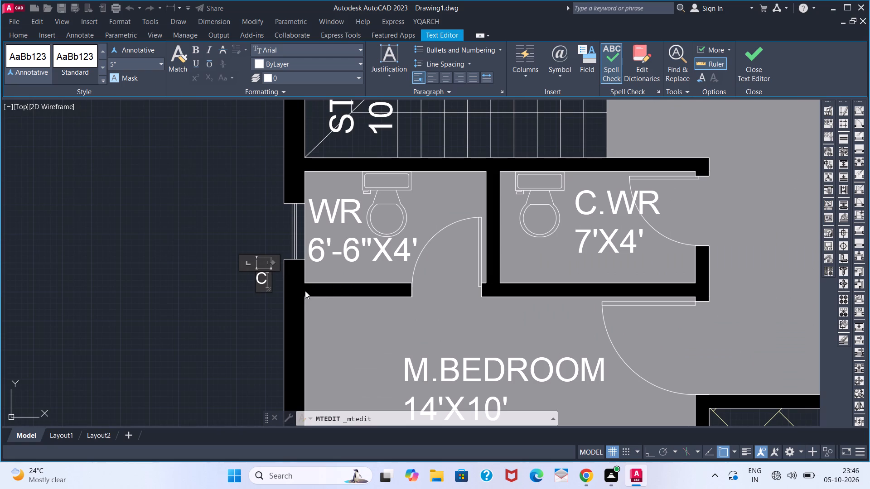
{"action": "key", "text": "BackSpace"}
{"action": "key", "text": "v"}
{"action": "left_click", "coordinate": [221, 283]}
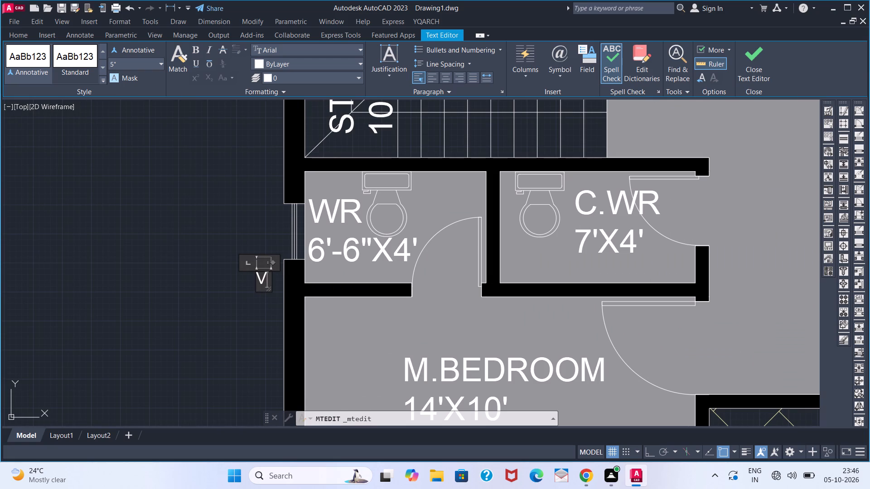
Move the V label up beside the 6'-6"X4' WR window opening.
{"action": "left_click", "coordinate": [266, 265]}
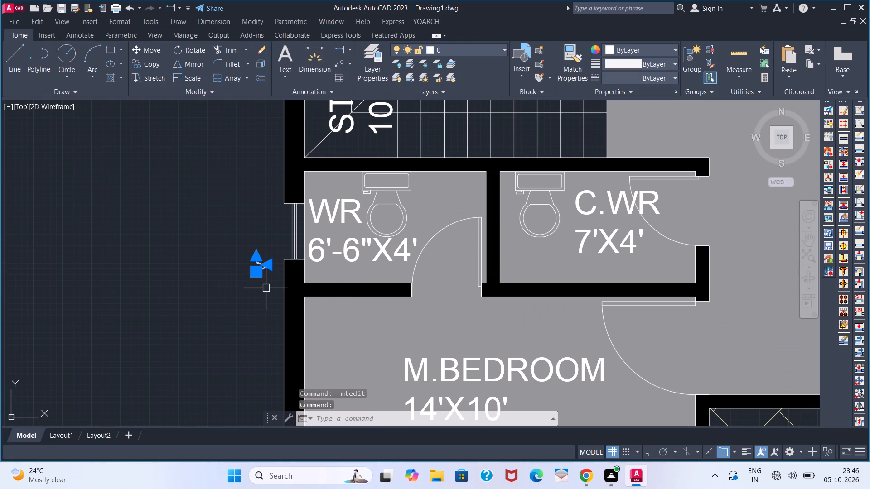
{"action": "left_click_drag", "start_coordinate": [259, 272], "coordinate": [263, 253]}
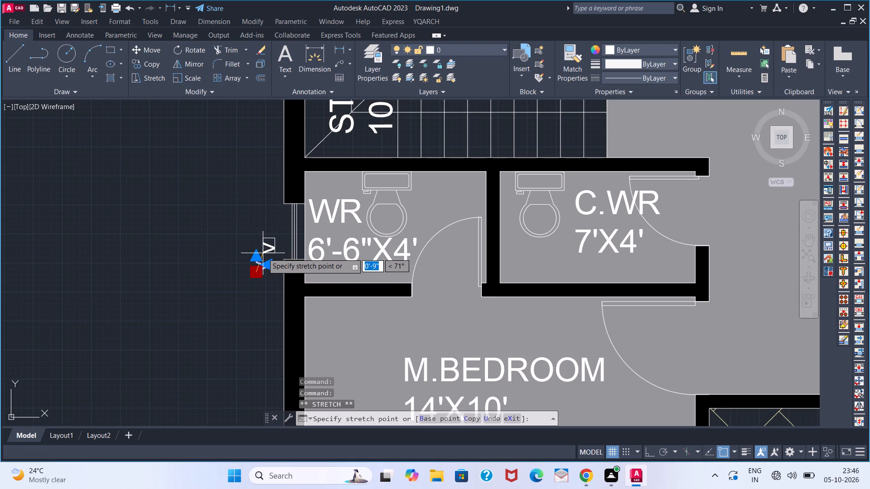
{"action": "left_click_drag", "start_coordinate": [263, 253], "coordinate": [261, 245]}
{"action": "left_click", "coordinate": [261, 245]}
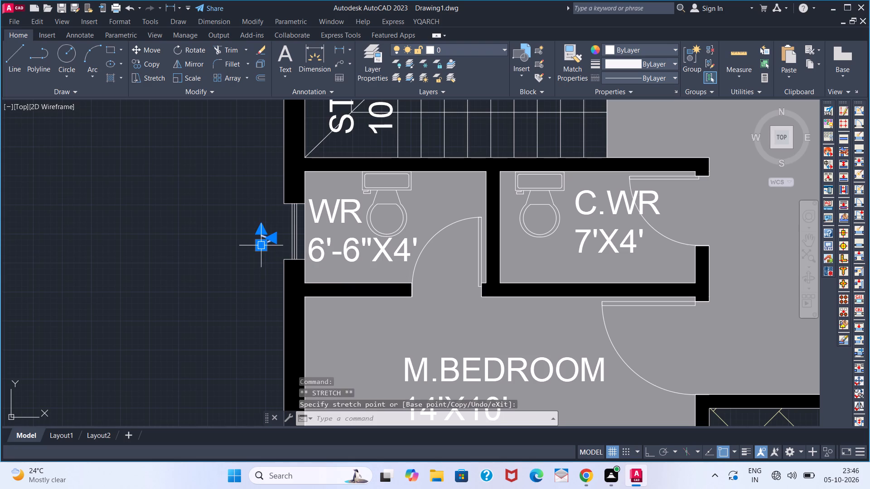
Change the ENTRANCE label beside the W.R window above the stairs to V.
{"action": "middle_click_drag", "start_coordinate": [256, 223], "coordinate": [245, 440]}
{"action": "middle_click_drag", "start_coordinate": [245, 441], "coordinate": [245, 446]}
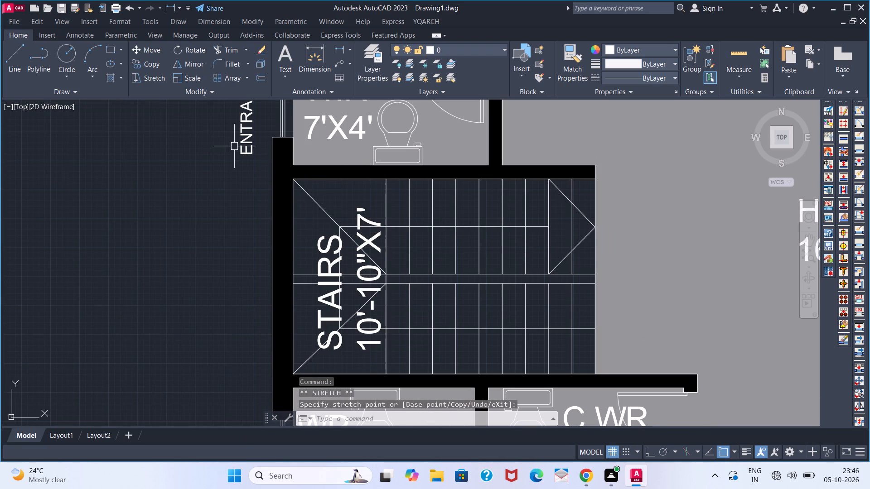
{"action": "double_click", "coordinate": [236, 144]}
{"action": "triple_click", "coordinate": [247, 142]}
{"action": "left_click", "coordinate": [247, 142]}
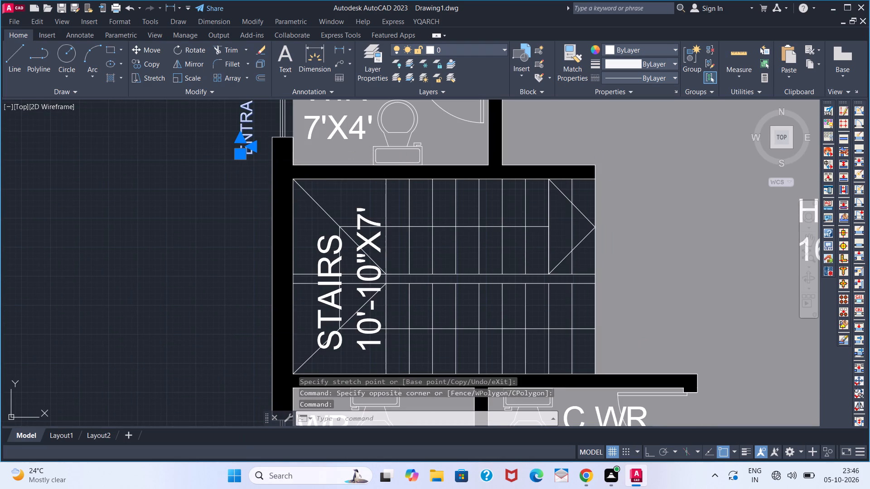
{"action": "left_click", "coordinate": [329, 165]}
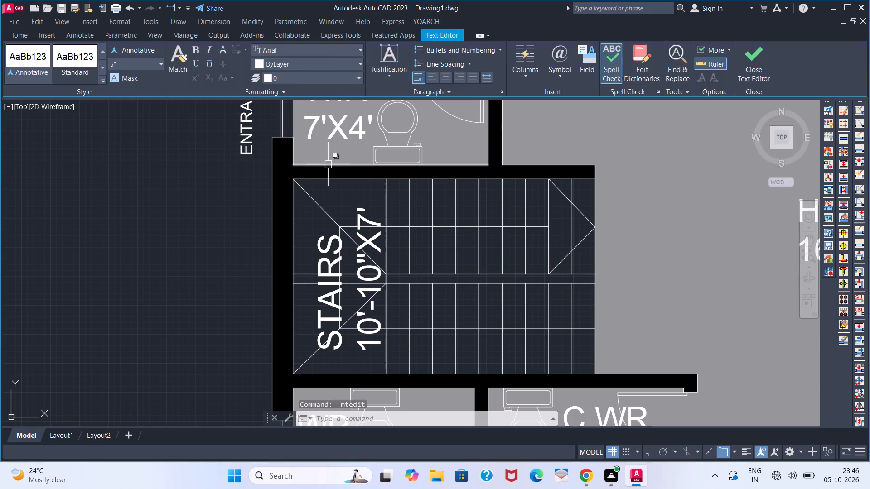
{"action": "double_click", "coordinate": [251, 138]}
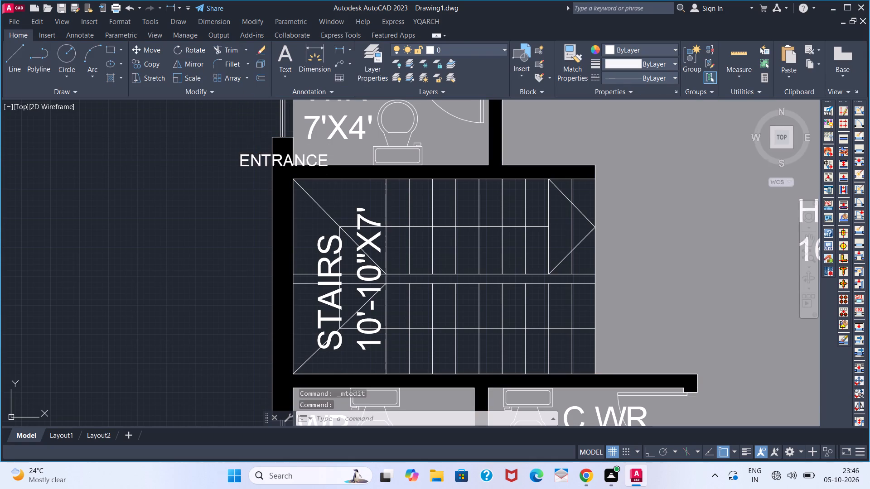
{"action": "key", "text": "Right"}
{"action": "key", "text": "Right"}
{"action": "key", "text": "Right"}
{"action": "key", "text": "Right"}
{"action": "key", "text": "Right"}
{"action": "key", "text": "Right"}
{"action": "key", "text": "Right"}
{"action": "key", "text": "Right"}
{"action": "key", "text": "Right"}
{"action": "key", "text": "Right"}
{"action": "key", "text": "Right"}
{"action": "key", "text": "Right"}
{"action": "key", "text": "Right"}
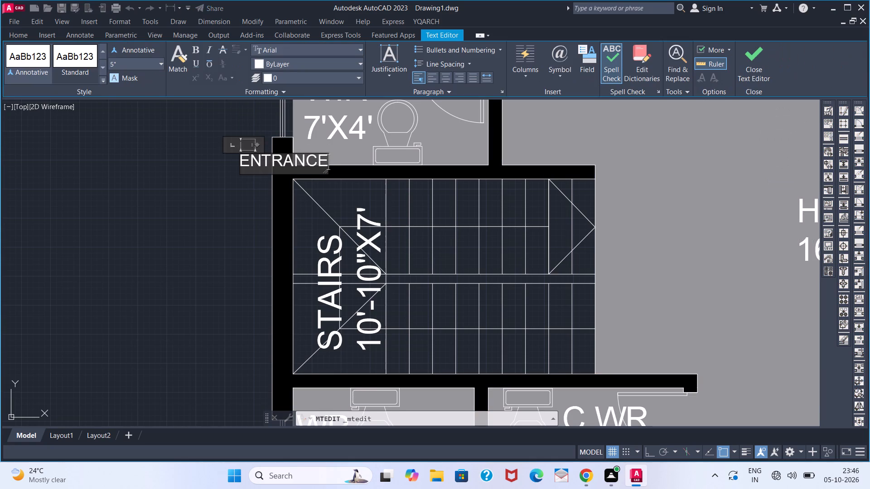
{"action": "key", "text": "BackSpace"}
{"action": "key", "text": "BackSpace"}
{"action": "key", "text": "BackSpace"}
{"action": "key", "text": "BackSpace"}
{"action": "key", "text": "BackSpace"}
{"action": "key", "text": "BackSpace"}
{"action": "key", "text": "BackSpace"}
{"action": "key", "text": "BackSpace"}
{"action": "key", "text": "v"}
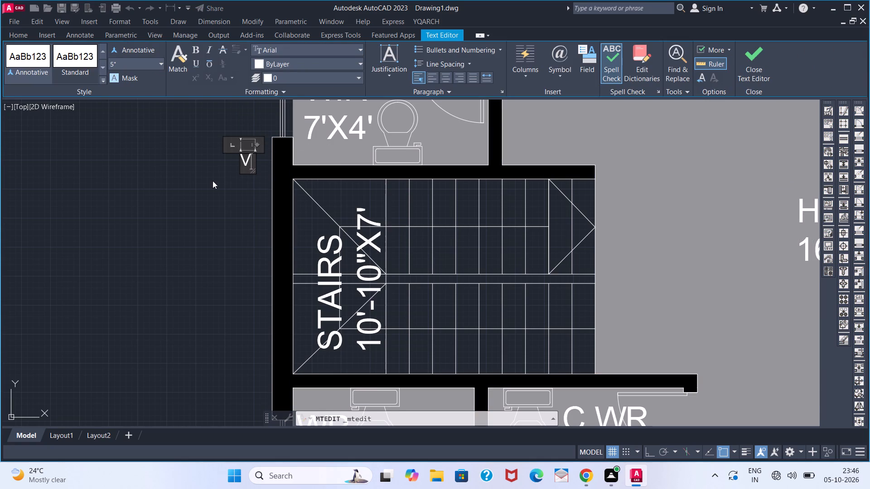
{"action": "left_click", "coordinate": [213, 181]}
Move the new V label up beside the window opening of the W.R above the stairs.
{"action": "left_click", "coordinate": [247, 141]}
{"action": "left_click_drag", "start_coordinate": [244, 149], "coordinate": [251, 129]}
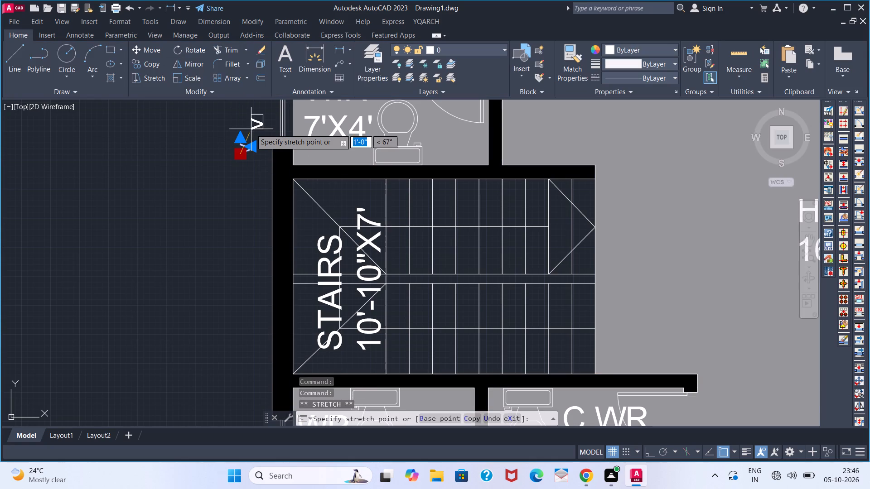
{"action": "left_click_drag", "start_coordinate": [251, 129], "coordinate": [253, 122]}
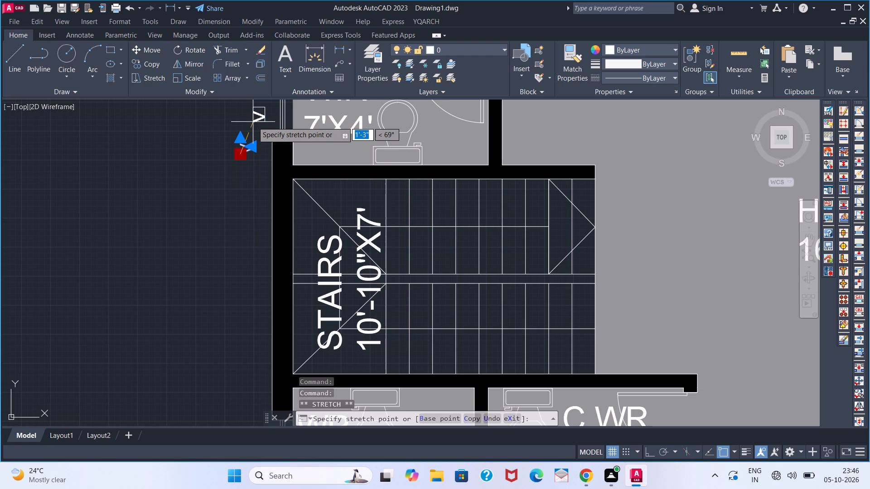
{"action": "left_click_drag", "start_coordinate": [253, 122], "coordinate": [254, 118]}
{"action": "left_click", "coordinate": [254, 118]}
Change the ENTRANCE label beside the BEDROOM2 window to W.
{"action": "middle_click_drag", "start_coordinate": [254, 118], "coordinate": [238, 281]}
{"action": "scroll", "coordinate": [262, 193], "scroll_direction": "down", "scroll_amount": 2}
{"action": "middle_click_drag", "start_coordinate": [263, 166], "coordinate": [216, 294]}
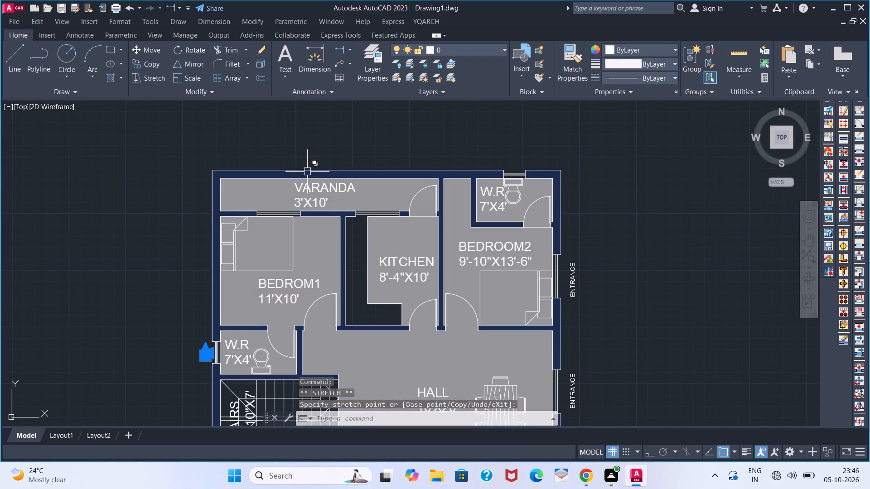
{"action": "middle_click_drag", "start_coordinate": [441, 235], "coordinate": [330, 168]}
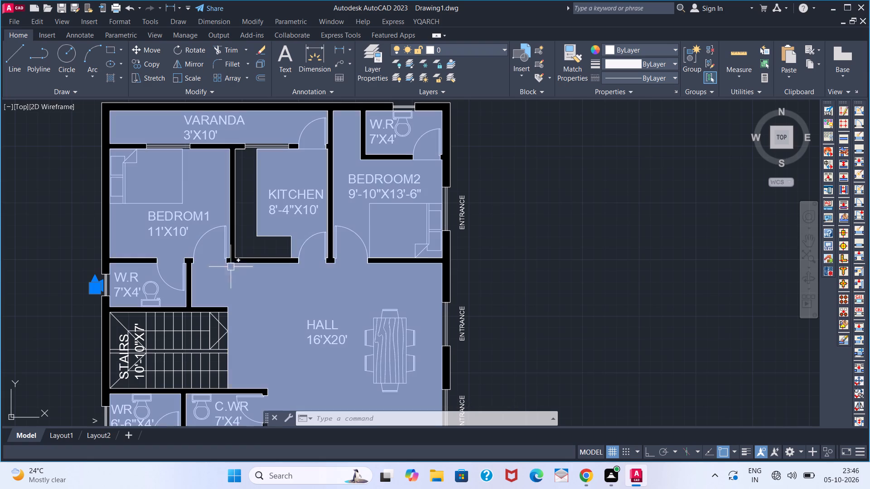
{"action": "double_click", "coordinate": [468, 218]}
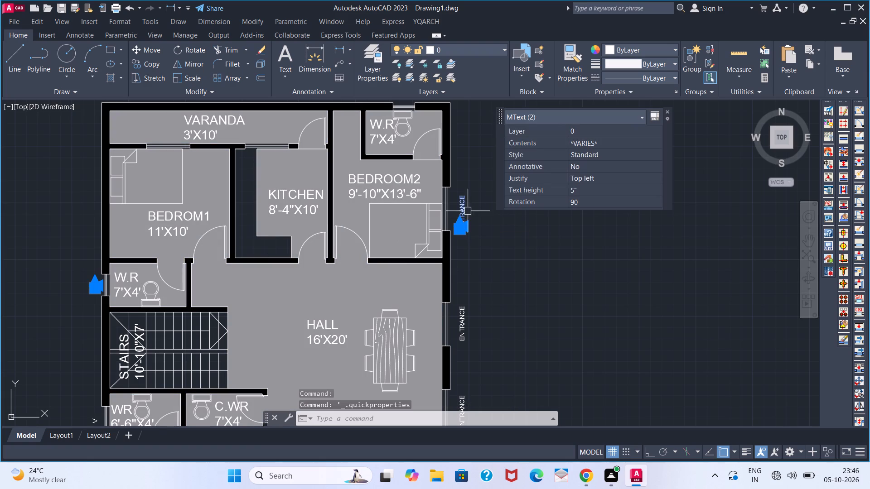
{"action": "double_click", "coordinate": [462, 204]}
{"action": "key", "text": "Escape"}
{"action": "double_click", "coordinate": [462, 204]}
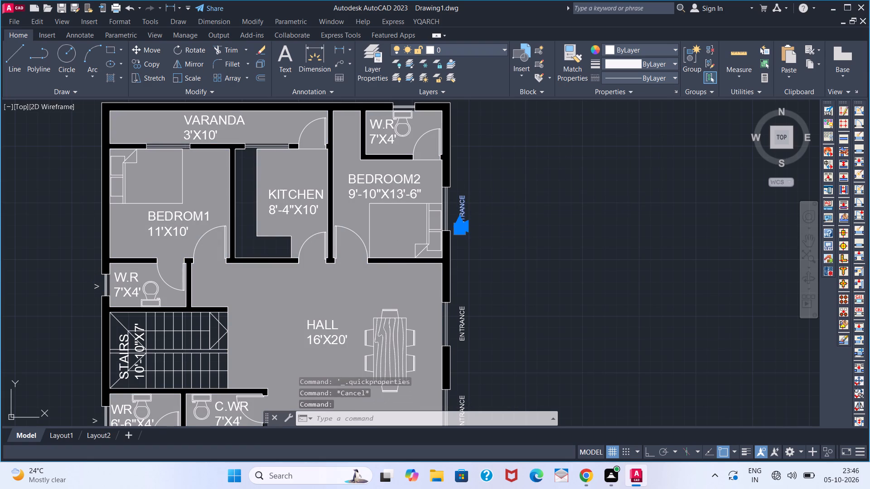
{"action": "key", "text": "Right"}
{"action": "key", "text": "Right"}
{"action": "key", "text": "Right"}
{"action": "key", "text": "Right"}
{"action": "key", "text": "Right"}
{"action": "key", "text": "Right"}
{"action": "key", "text": "Right"}
{"action": "key", "text": "Right"}
{"action": "key", "text": "Right"}
{"action": "key", "text": "Right"}
{"action": "key", "text": "Right"}
{"action": "key", "text": "Right"}
{"action": "key", "text": "Right"}
{"action": "key", "text": "Right"}
{"action": "key", "text": "Right"}
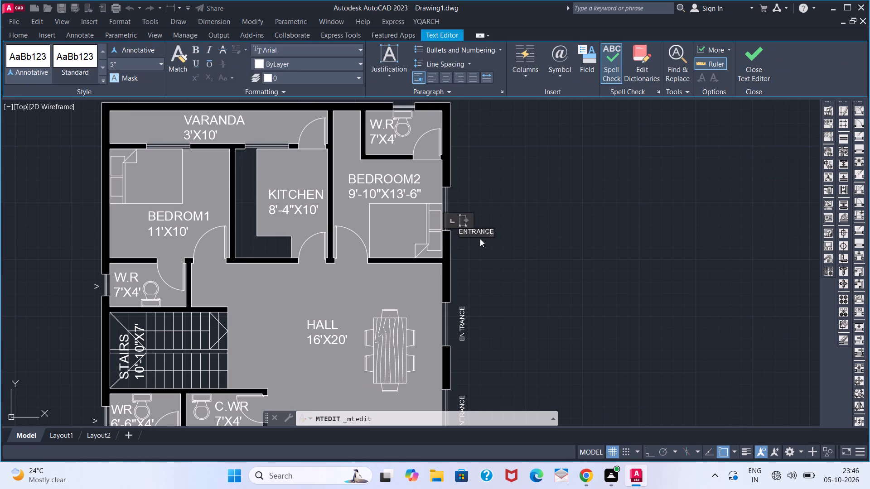
{"action": "key", "text": "BackSpace"}
{"action": "key", "text": "BackSpace"}
{"action": "key", "text": "BackSpace"}
{"action": "key", "text": "BackSpace"}
{"action": "key", "text": "BackSpace"}
{"action": "key", "text": "BackSpace"}
{"action": "key", "text": "BackSpace"}
{"action": "key", "text": "BackSpace"}
{"action": "key", "text": "BackSpace"}
{"action": "key", "text": "BackSpace"}
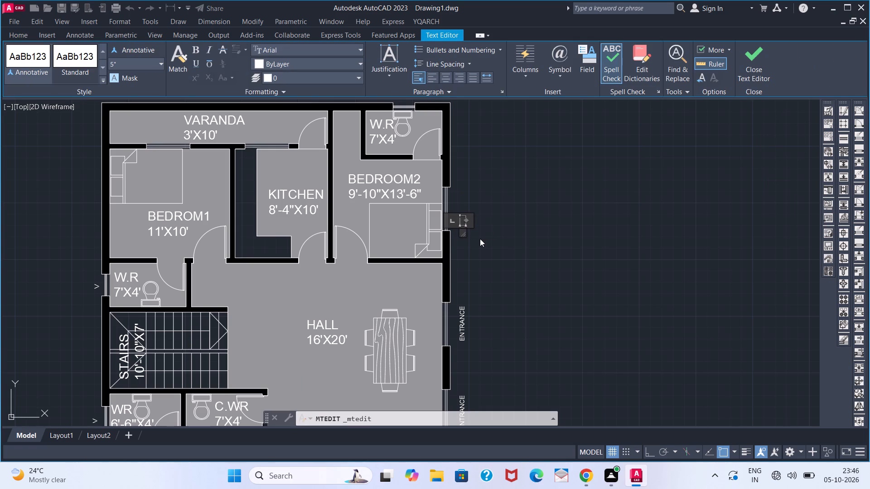
{"action": "key", "text": "w"}
{"action": "left_click", "coordinate": [480, 239]}
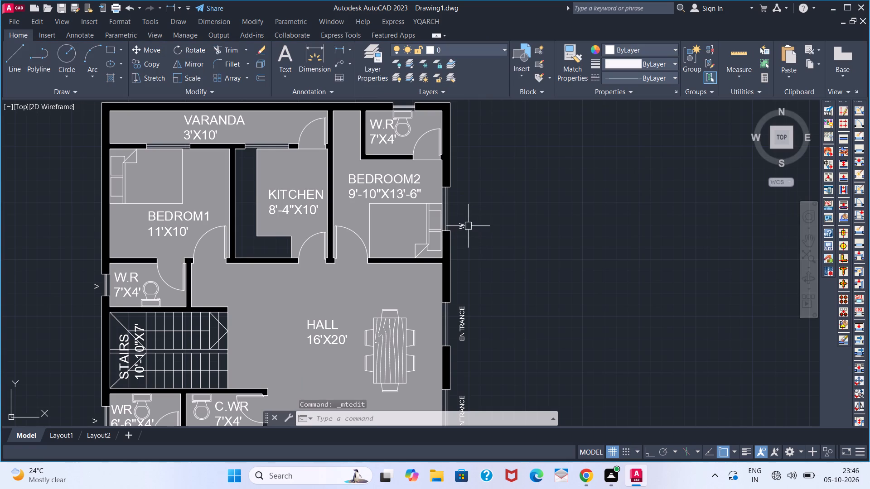
Move the W label up and closer to the wall, beside the middle of the BEDROOM2 window.
{"action": "left_click", "coordinate": [465, 226]}
{"action": "scroll", "coordinate": [461, 235], "scroll_direction": "up", "scroll_amount": 2}
{"action": "left_click", "coordinate": [458, 222]}
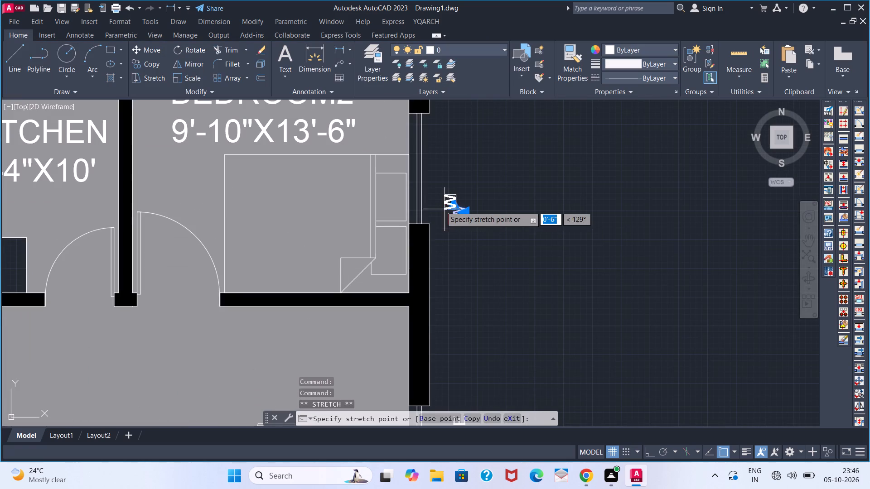
{"action": "left_click", "coordinate": [441, 177]}
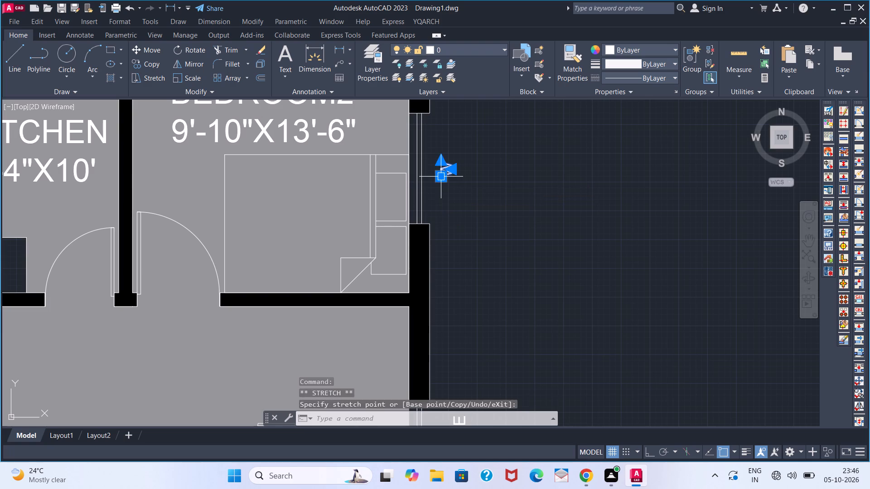
{"action": "scroll", "coordinate": [459, 228], "scroll_direction": "down", "scroll_amount": 1}
{"action": "middle_click", "coordinate": [459, 231]}
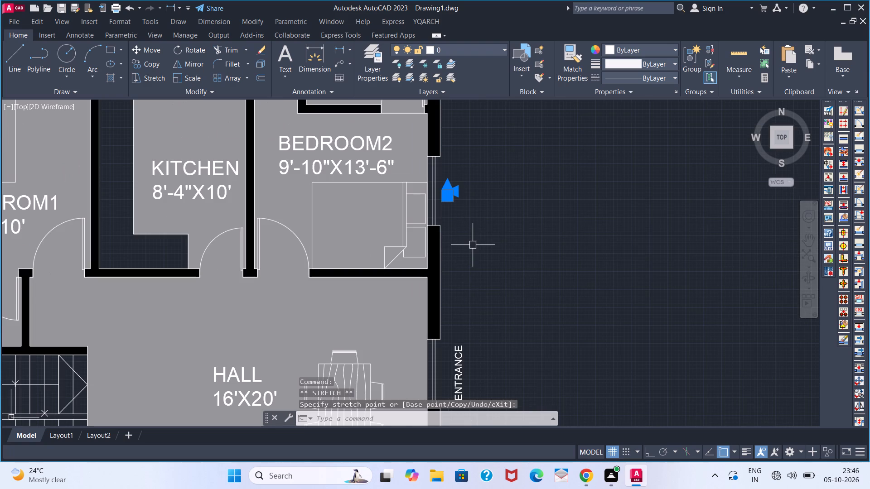
{"action": "left_click", "coordinate": [473, 244]}
{"action": "key", "text": "Escape"}
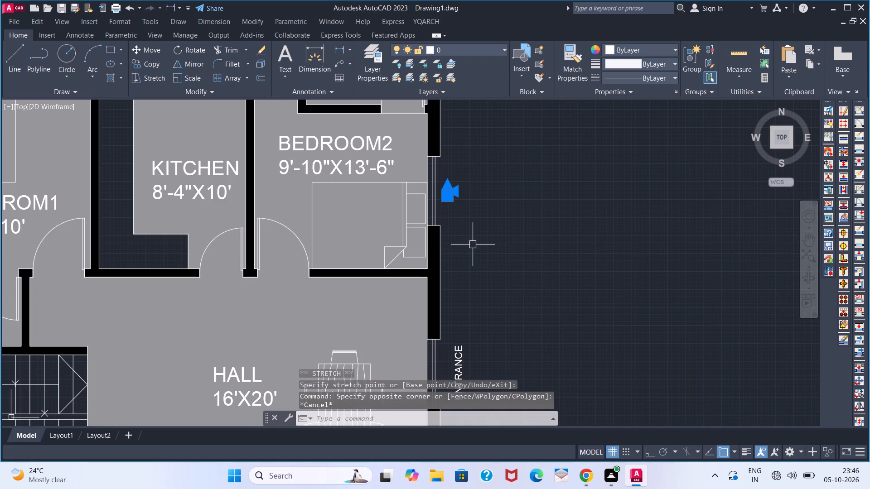
{"action": "key", "text": "Escape"}
{"action": "key", "text": "Escape"}
{"action": "key", "text": "Escape"}
Delete the ENTRANCE label beside the upper HALL window.
{"action": "left_click", "coordinate": [474, 253]}
{"action": "middle_click_drag", "start_coordinate": [481, 240], "coordinate": [495, 217]}
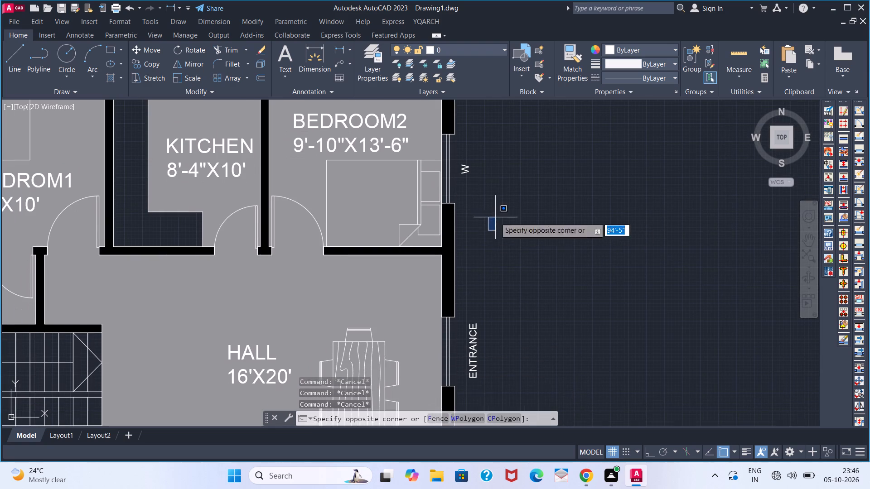
{"action": "key", "text": "Escape"}
{"action": "left_click", "coordinate": [473, 326]}
{"action": "key", "text": "Delete"}
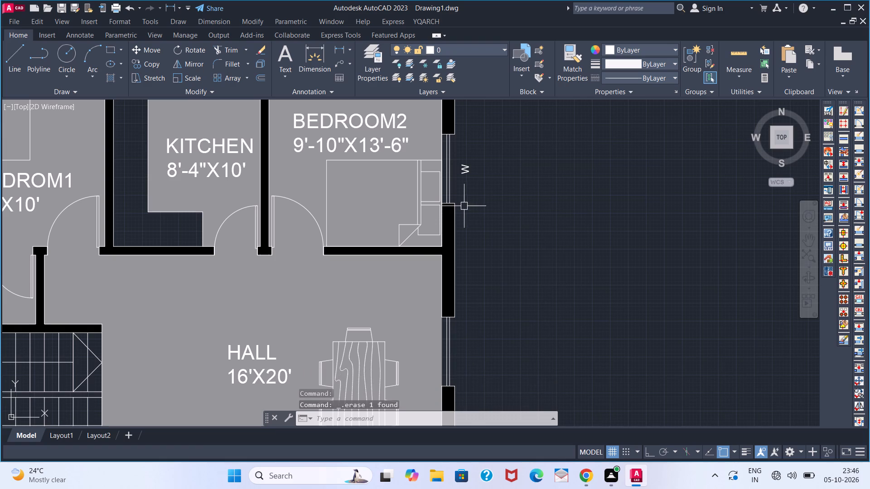
Copy the BEDROOM2 window's W label straight down with Ortho on, placing one copy beside each of the two HALL windows.
{"action": "left_click", "coordinate": [464, 167]}
{"action": "type", "text": "CO"}
{"action": "key", "text": "Return"}
{"action": "left_click", "coordinate": [643, 446]}
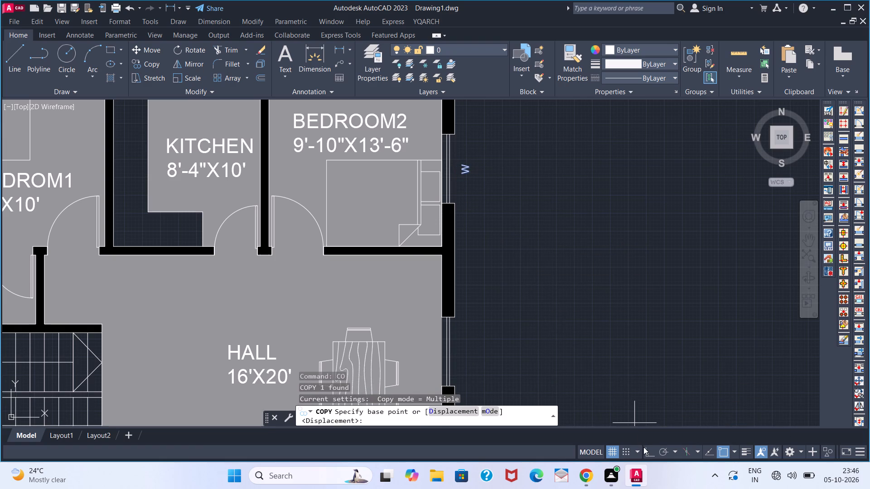
{"action": "left_click", "coordinate": [653, 448]}
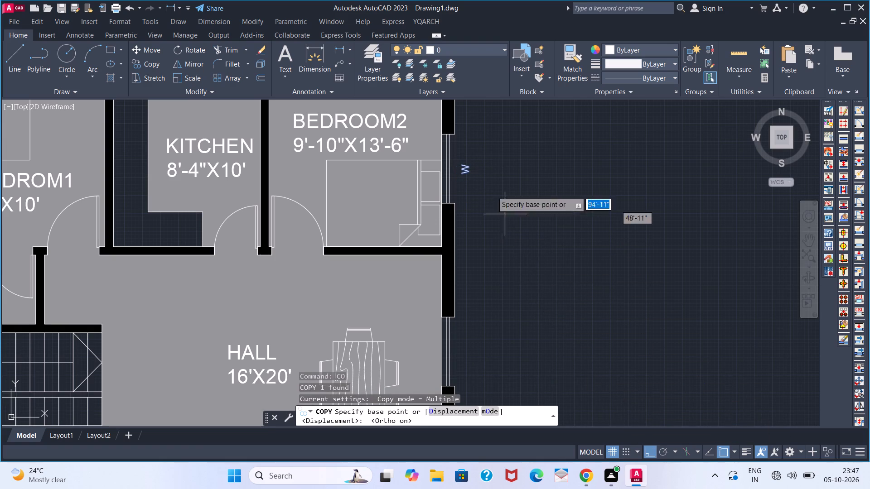
{"action": "left_click", "coordinate": [466, 181]}
{"action": "middle_click_drag", "start_coordinate": [477, 296], "coordinate": [497, 186]}
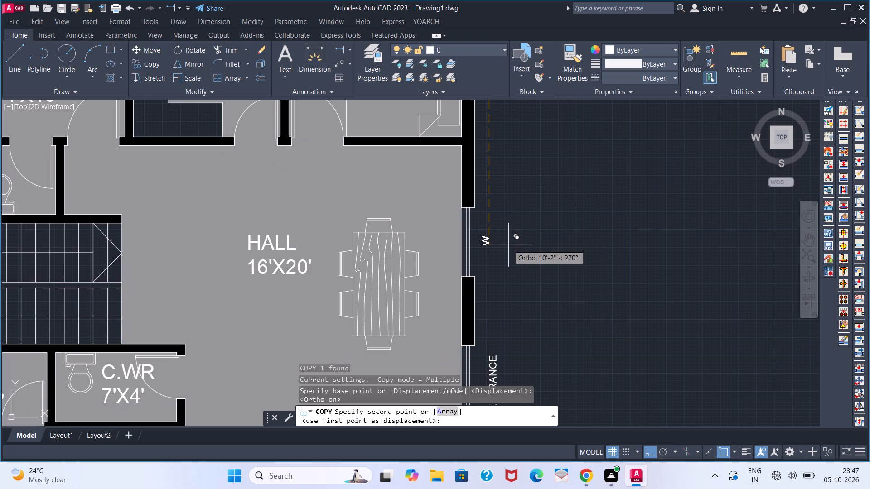
{"action": "left_click", "coordinate": [507, 241]}
{"action": "middle_click_drag", "start_coordinate": [515, 359], "coordinate": [524, 202]}
{"action": "scroll", "coordinate": [519, 249], "scroll_direction": "down", "scroll_amount": 1}
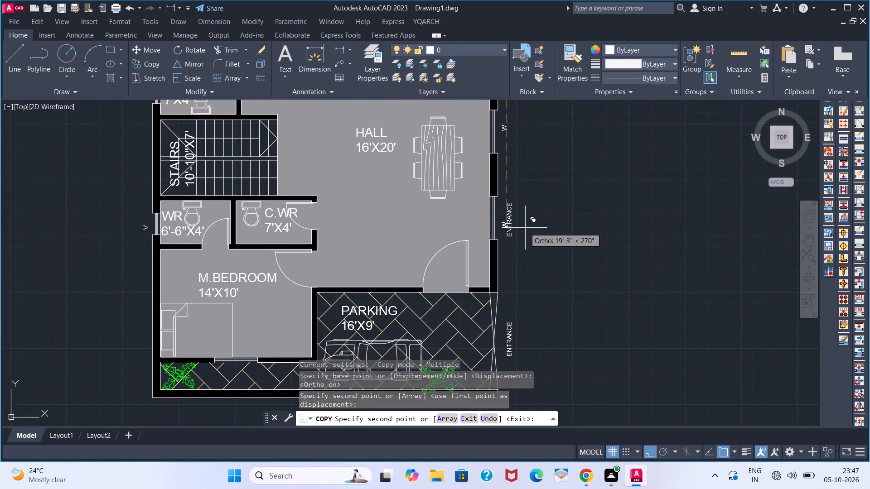
{"action": "scroll", "coordinate": [525, 219], "scroll_direction": "up", "scroll_amount": 2}
{"action": "left_click", "coordinate": [520, 219]}
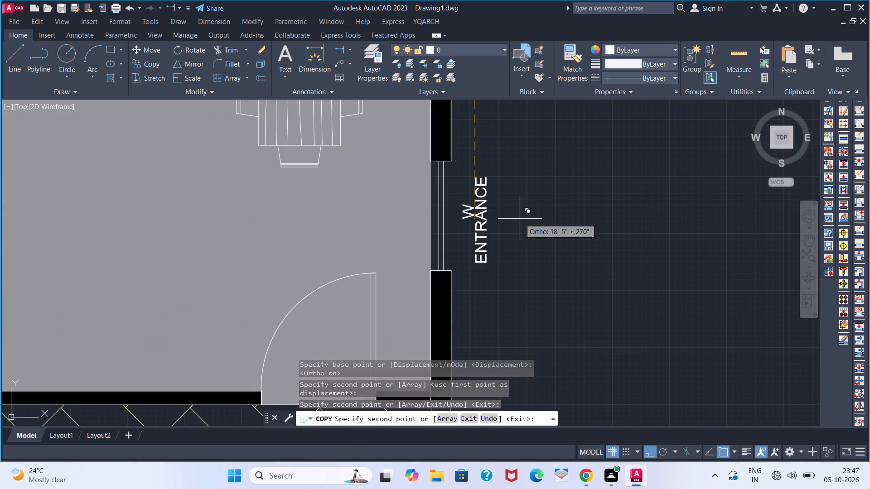
{"action": "key", "text": "space"}
Delete the ENTRANCE label overlapping the new W beside the lower HALL window.
{"action": "left_click", "coordinate": [483, 211]}
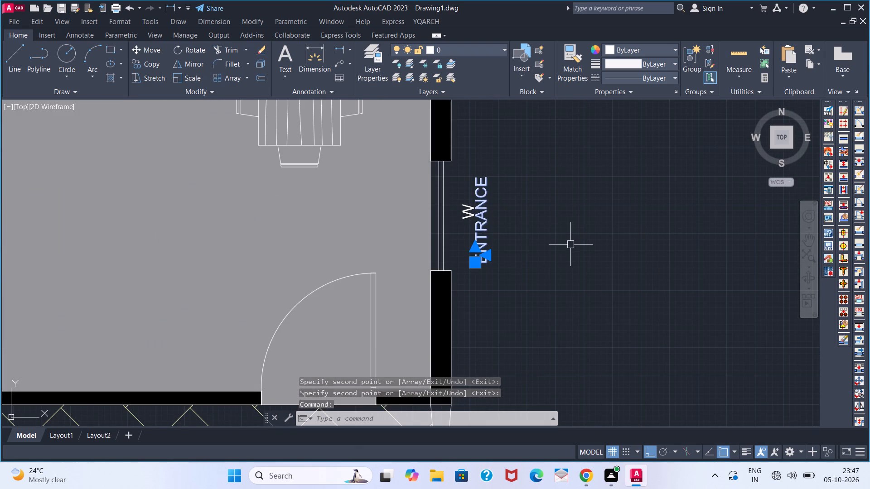
{"action": "key", "text": "Delete"}
Copy the BEDROOM2 window's W label with Ortho off to just outside the window of the W.R above BEDROOM2.
{"action": "scroll", "coordinate": [532, 216], "scroll_direction": "down", "scroll_amount": 3}
{"action": "middle_click_drag", "start_coordinate": [533, 216], "coordinate": [614, 290]}
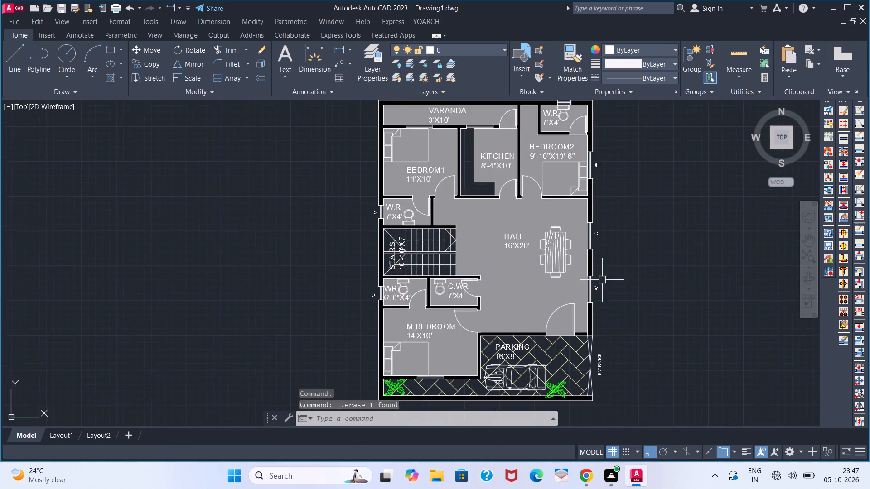
{"action": "scroll", "coordinate": [522, 246], "scroll_direction": "down", "scroll_amount": 1}
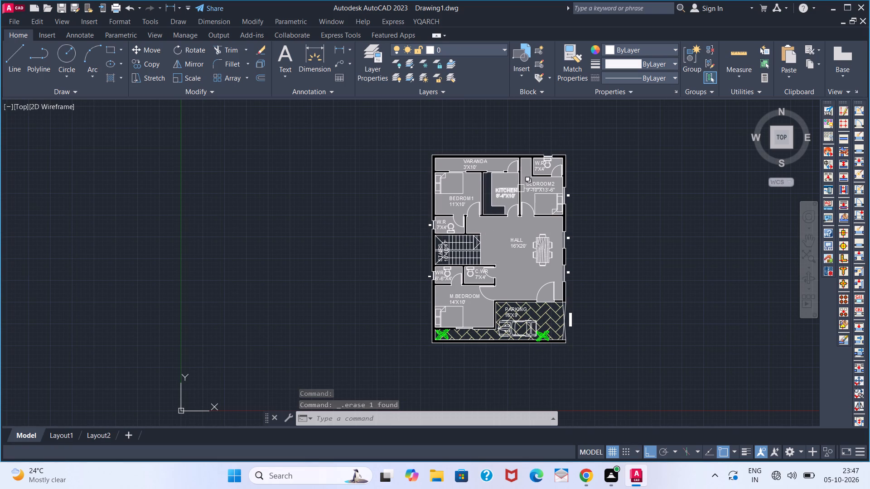
{"action": "scroll", "coordinate": [582, 187], "scroll_direction": "up", "scroll_amount": 3}
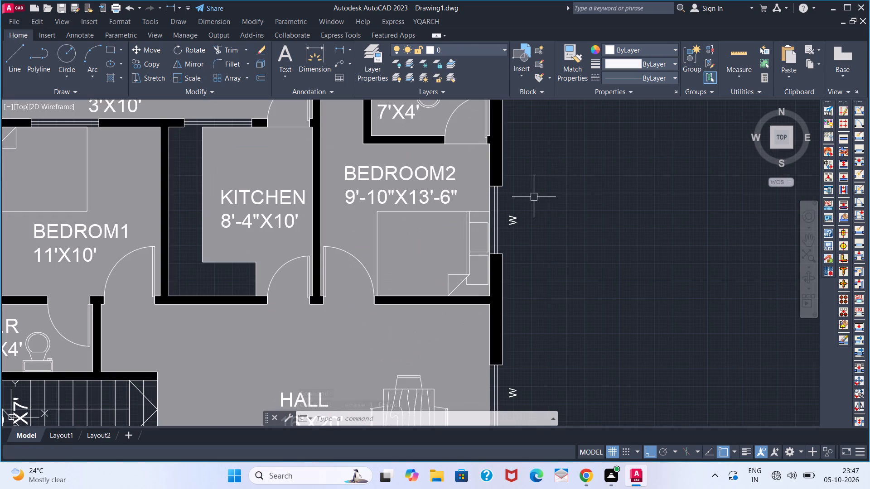
{"action": "left_click", "coordinate": [521, 213]}
{"action": "left_click", "coordinate": [493, 236]}
{"action": "key", "text": "Escape"}
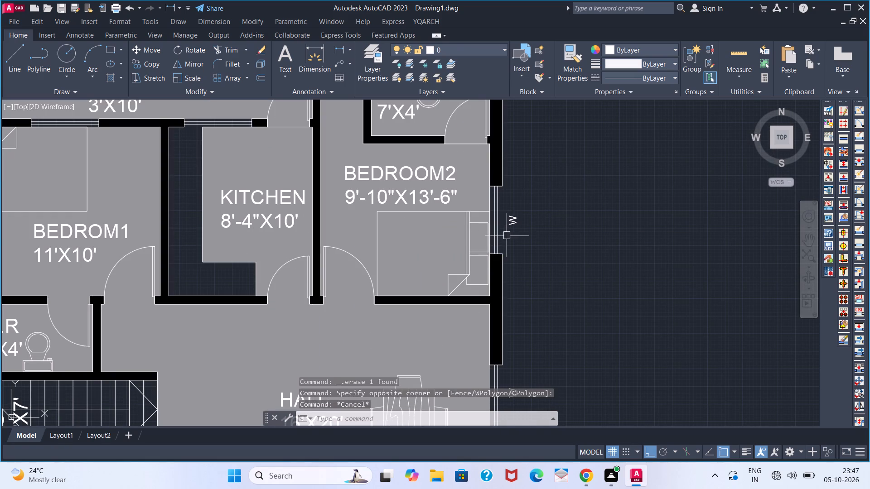
{"action": "left_click", "coordinate": [512, 227]}
{"action": "type", "text": "CO"}
{"action": "key", "text": "Return"}
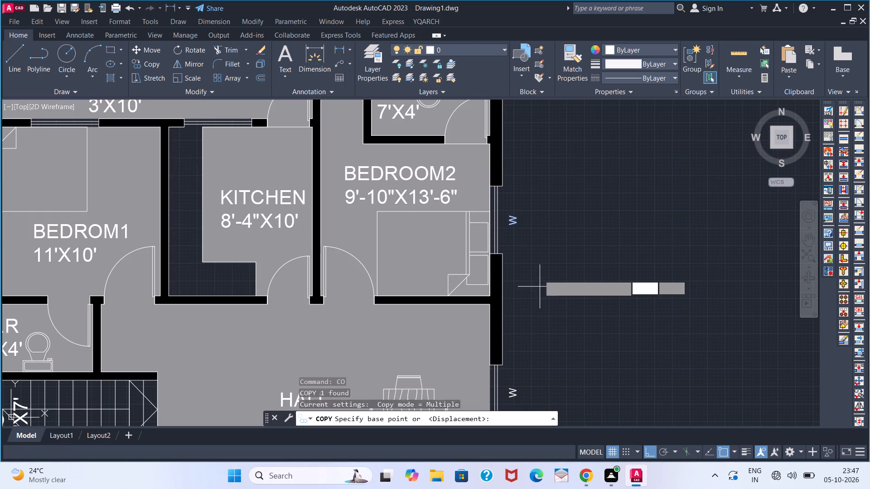
{"action": "left_click", "coordinate": [522, 222]}
{"action": "middle_click_drag", "start_coordinate": [482, 187], "coordinate": [501, 342]}
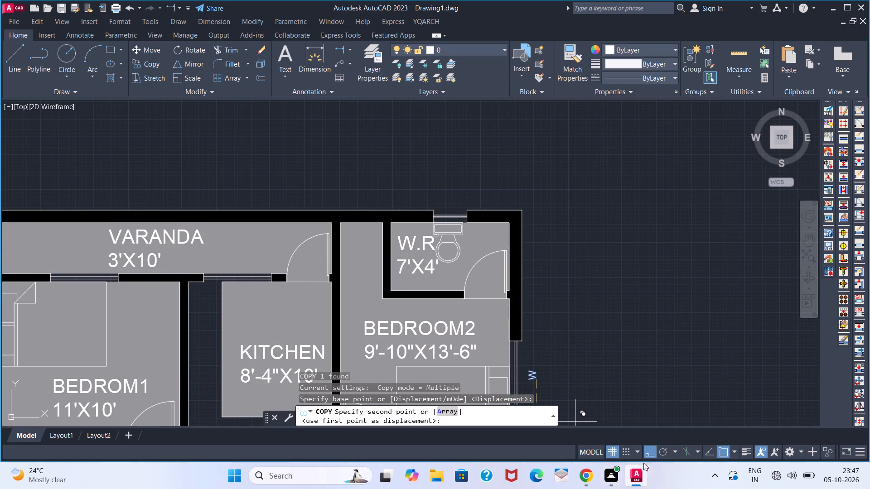
{"action": "left_click", "coordinate": [649, 455]}
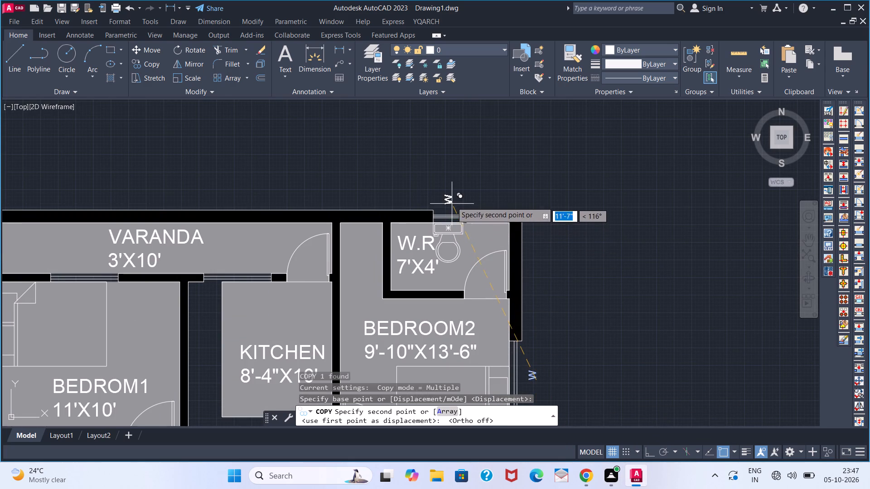
{"action": "left_click", "coordinate": [452, 198]}
{"action": "key", "text": "Escape"}
Rotate the copied W label outside the W.R window above BEDROOM2 with Ortho on so it reads horizontally.
{"action": "left_click", "coordinate": [451, 196]}
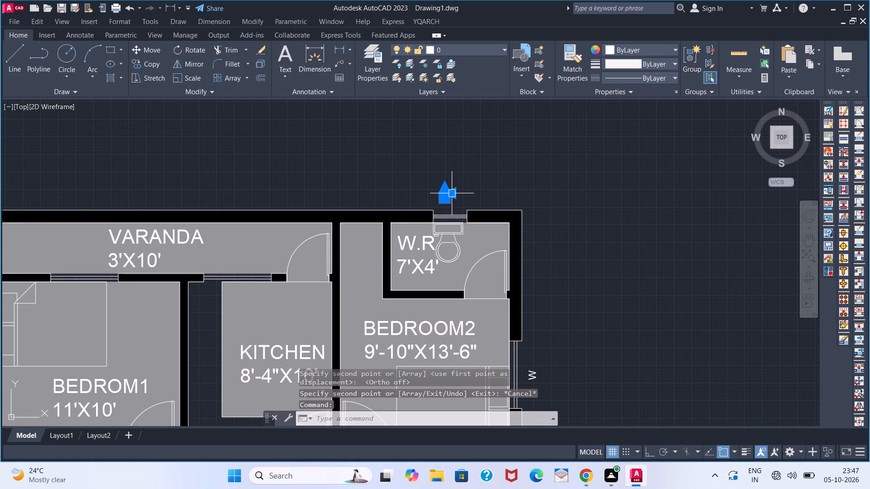
{"action": "type", "text": "RO"}
{"action": "key", "text": "Return"}
{"action": "left_click", "coordinate": [448, 187]}
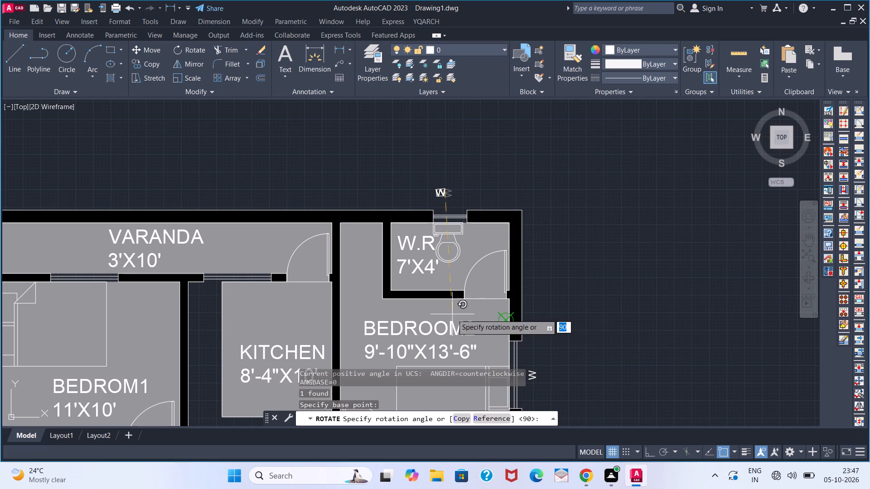
{"action": "left_click", "coordinate": [653, 456]}
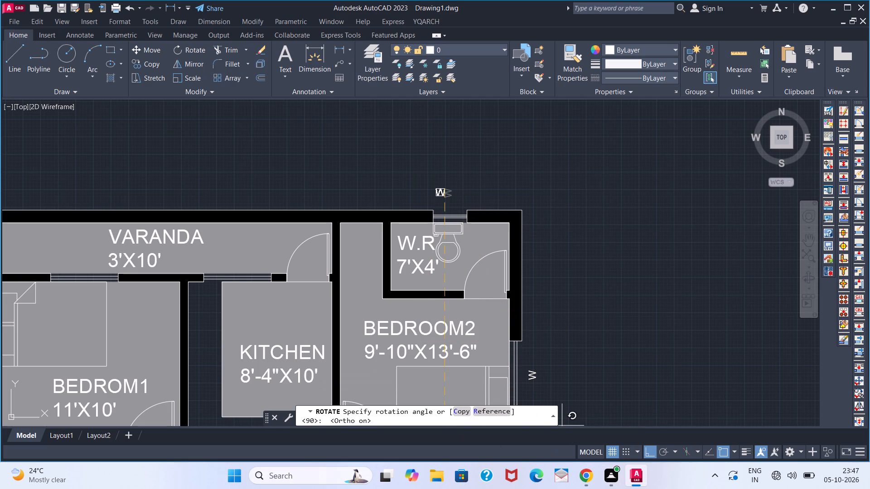
{"action": "scroll", "coordinate": [436, 321], "scroll_direction": "up", "scroll_amount": 3}
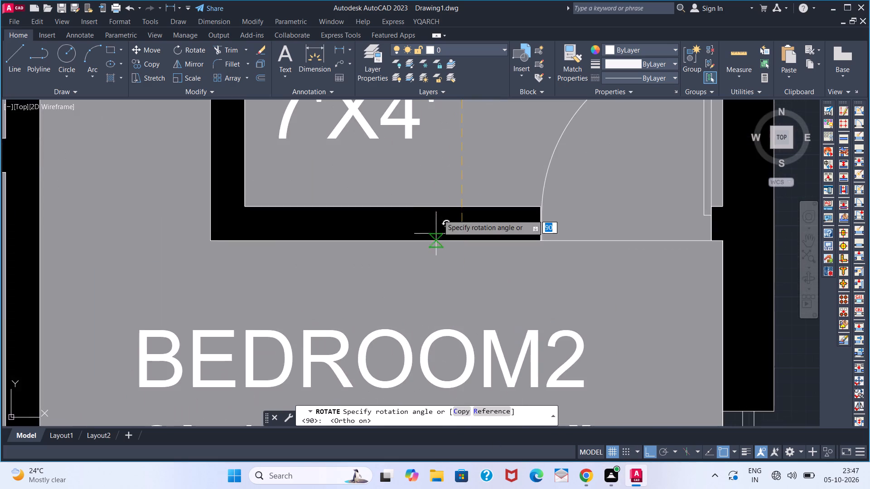
{"action": "scroll", "coordinate": [438, 214], "scroll_direction": "down", "scroll_amount": 3}
{"action": "middle_click_drag", "start_coordinate": [440, 214], "coordinate": [433, 488]}
{"action": "scroll", "coordinate": [434, 401], "scroll_direction": "up", "scroll_amount": 2}
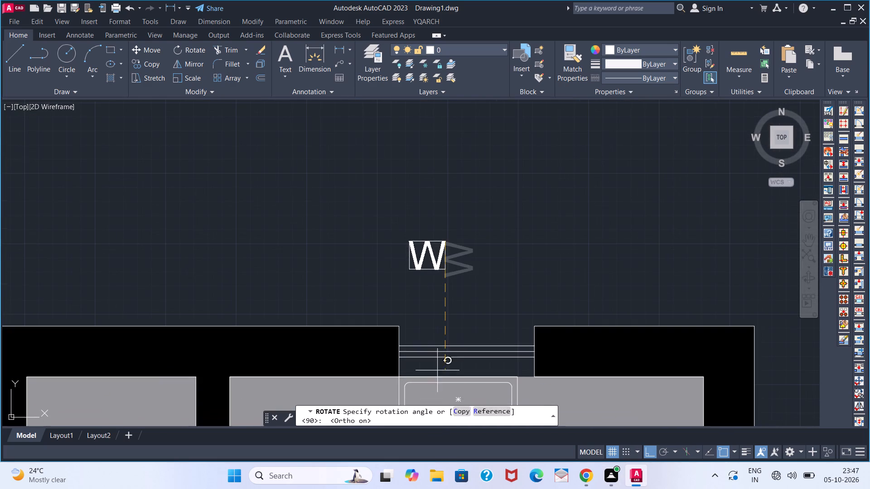
{"action": "left_click", "coordinate": [443, 323]}
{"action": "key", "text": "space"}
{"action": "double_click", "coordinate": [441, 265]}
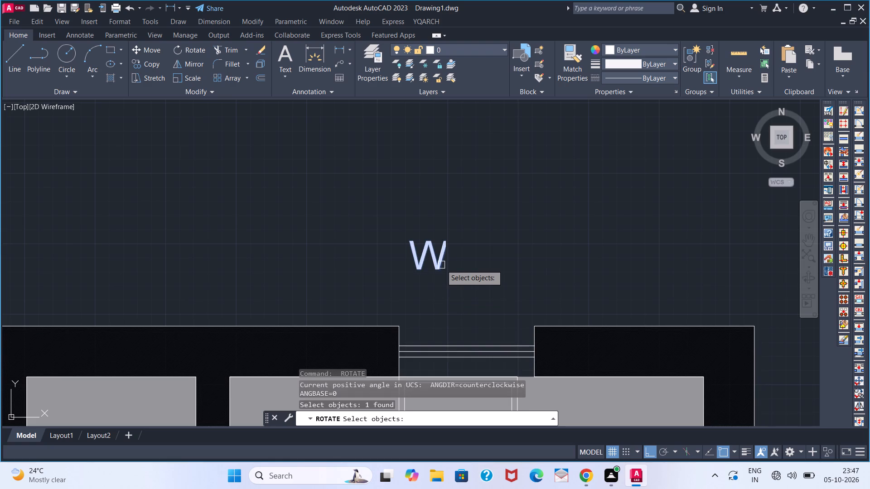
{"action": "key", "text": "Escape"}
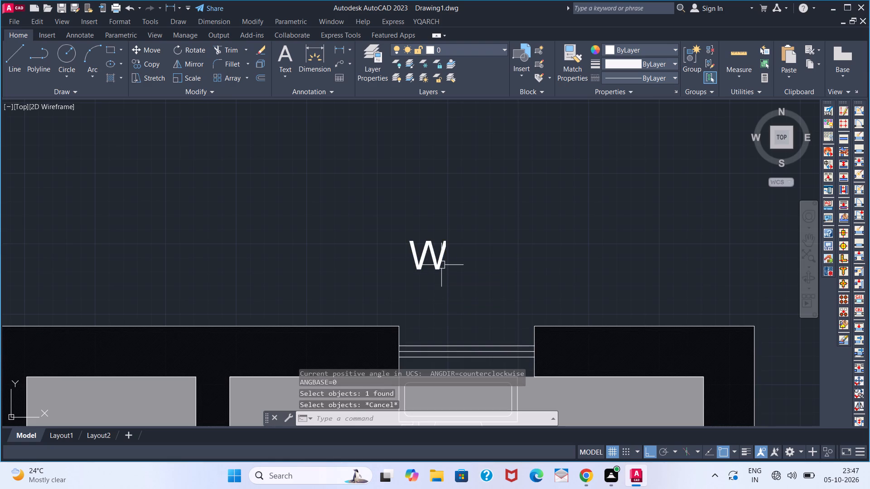
Change the horizontal W label outside the W.R window above BEDROOM2 to V.
{"action": "double_click", "coordinate": [441, 265]}
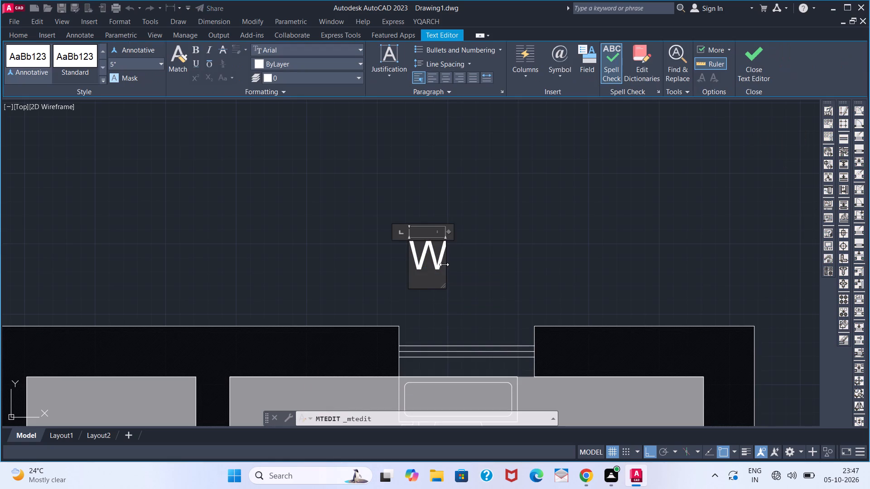
{"action": "key", "text": "BackSpace"}
{"action": "key", "text": "v"}
{"action": "left_click", "coordinate": [468, 258]}
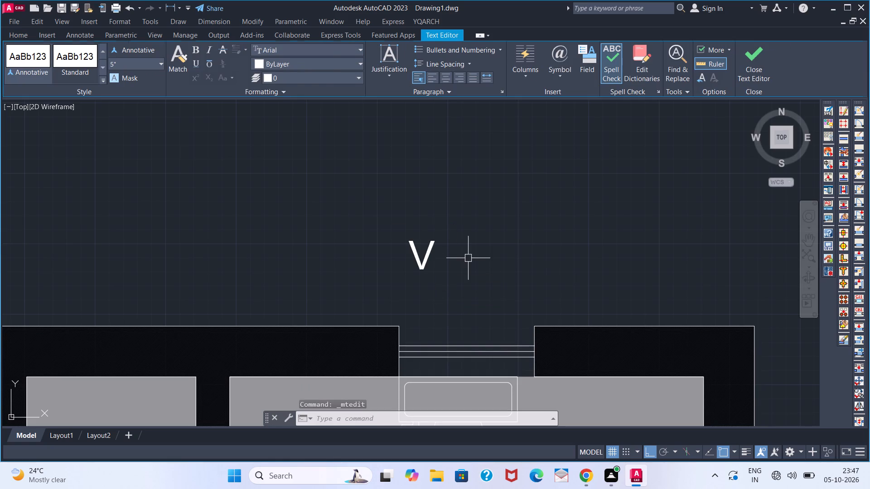
Move the new V label freely with Ortho off, closer to the W.R window opening and centred over it.
{"action": "left_click", "coordinate": [429, 252]}
{"action": "left_click", "coordinate": [413, 242]}
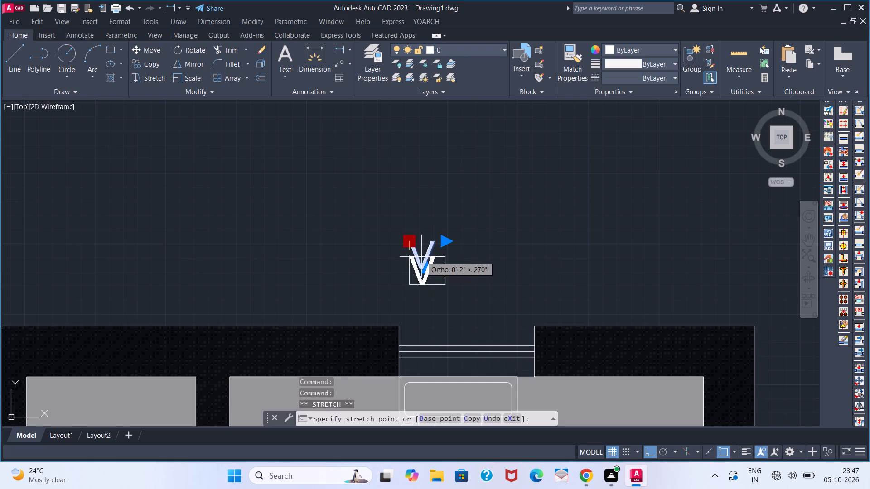
{"action": "left_click", "coordinate": [651, 454]}
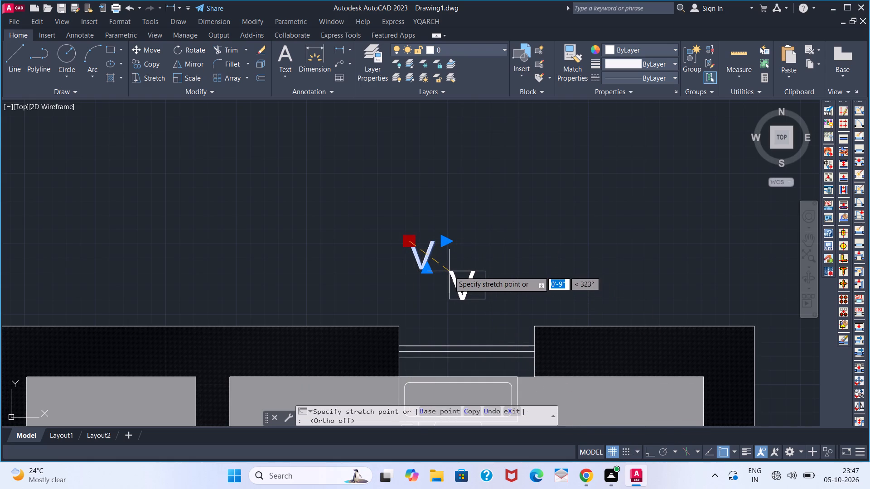
{"action": "left_click", "coordinate": [449, 271]}
{"action": "key", "text": "Escape"}
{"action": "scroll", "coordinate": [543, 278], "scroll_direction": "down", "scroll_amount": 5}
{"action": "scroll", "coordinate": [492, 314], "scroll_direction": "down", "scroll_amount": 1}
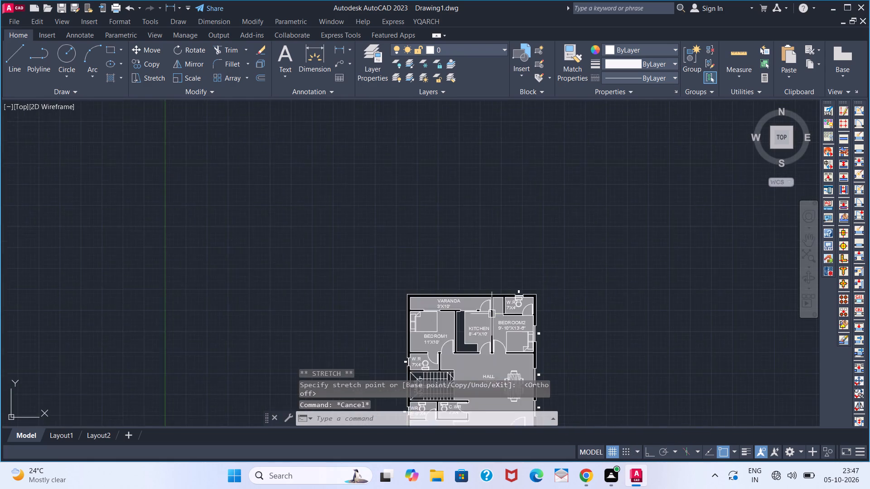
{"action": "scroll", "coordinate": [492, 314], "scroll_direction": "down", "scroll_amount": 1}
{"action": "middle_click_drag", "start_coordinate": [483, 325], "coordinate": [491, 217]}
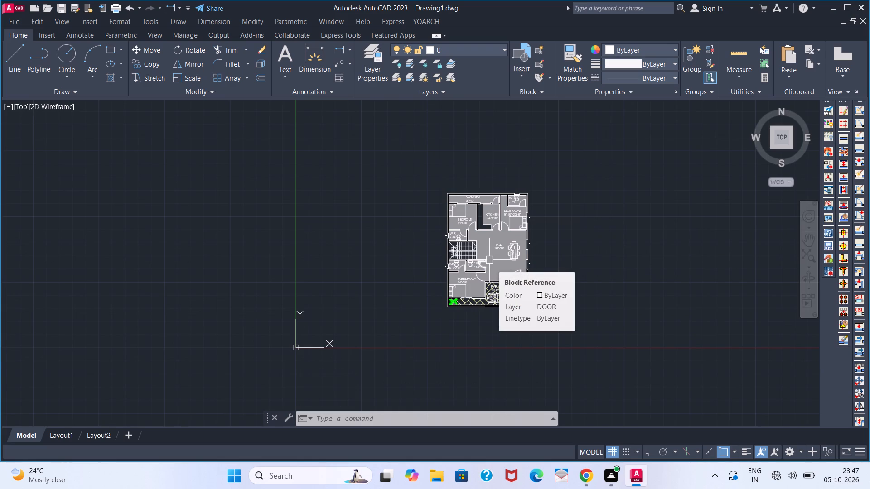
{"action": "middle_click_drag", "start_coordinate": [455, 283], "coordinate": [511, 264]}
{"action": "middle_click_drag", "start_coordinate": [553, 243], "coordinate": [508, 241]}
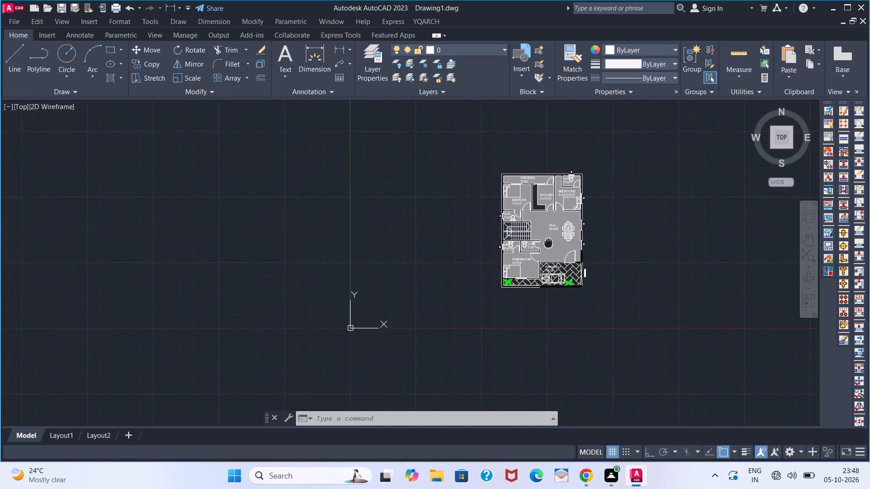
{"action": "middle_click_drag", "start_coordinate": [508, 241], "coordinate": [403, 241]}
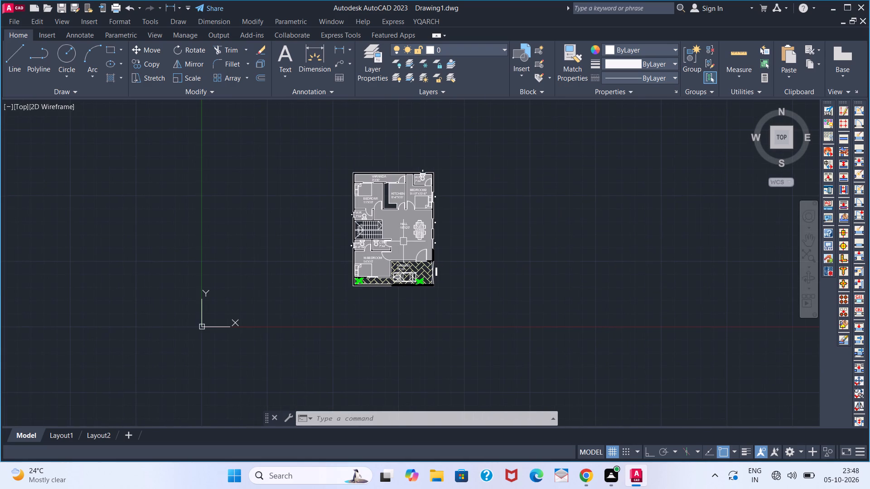